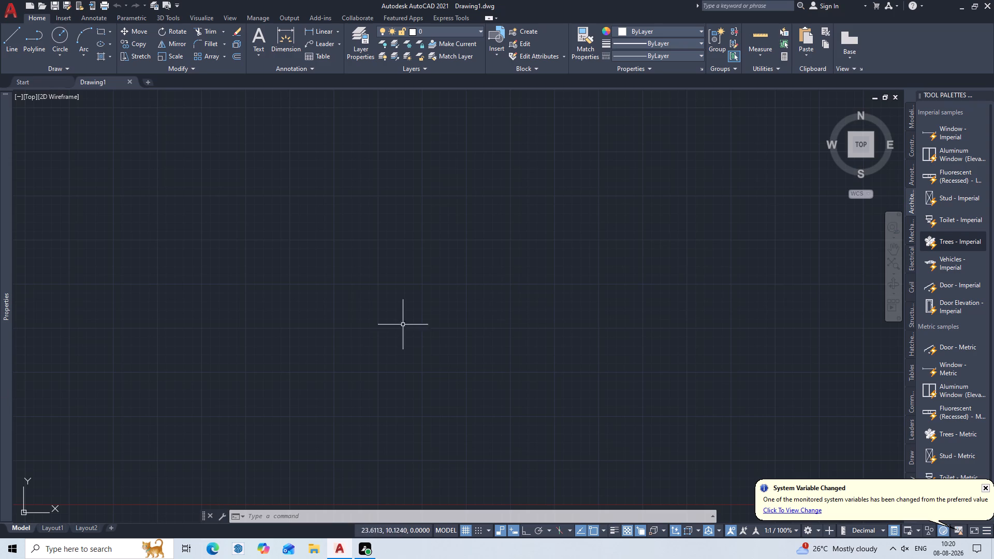
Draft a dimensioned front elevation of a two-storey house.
Set the model space limits with the default lower-left corner and an upper-right corner of 420,297.
{"action": "type", "text": "li"}
{"action": "type", "text": "mi"}
{"action": "type", "text": "ts"}
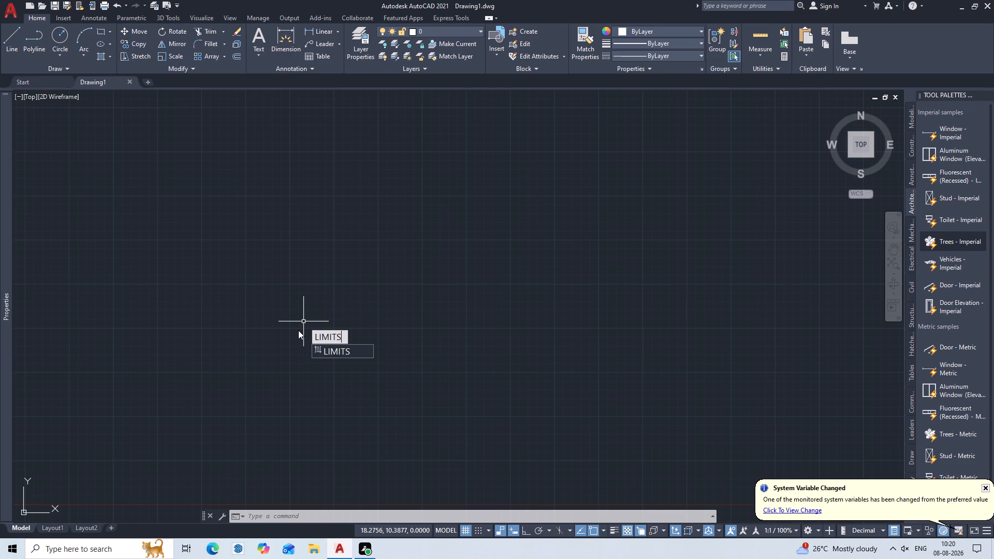
{"action": "left_click", "coordinate": [343, 354]}
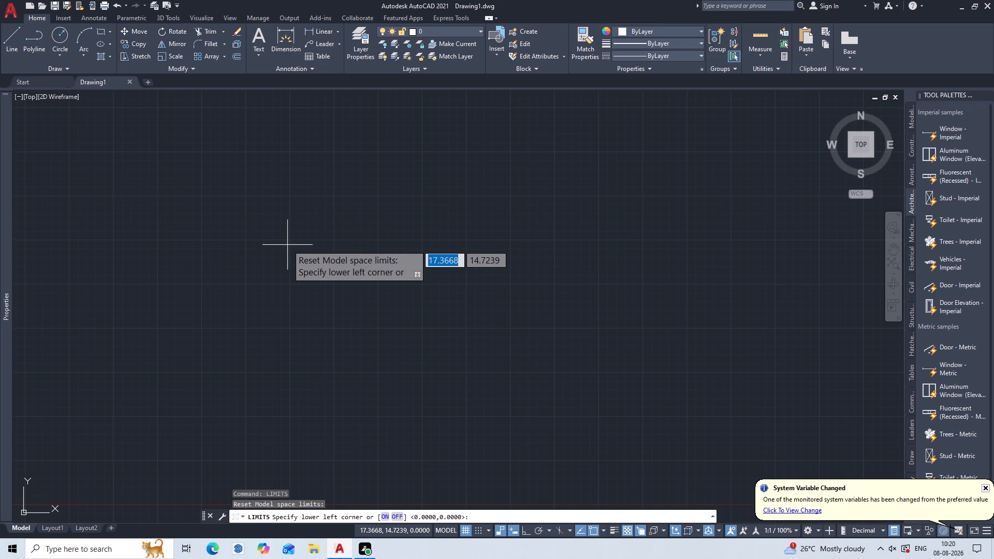
{"action": "type", "text": "un"}
{"action": "key", "text": "Return"}
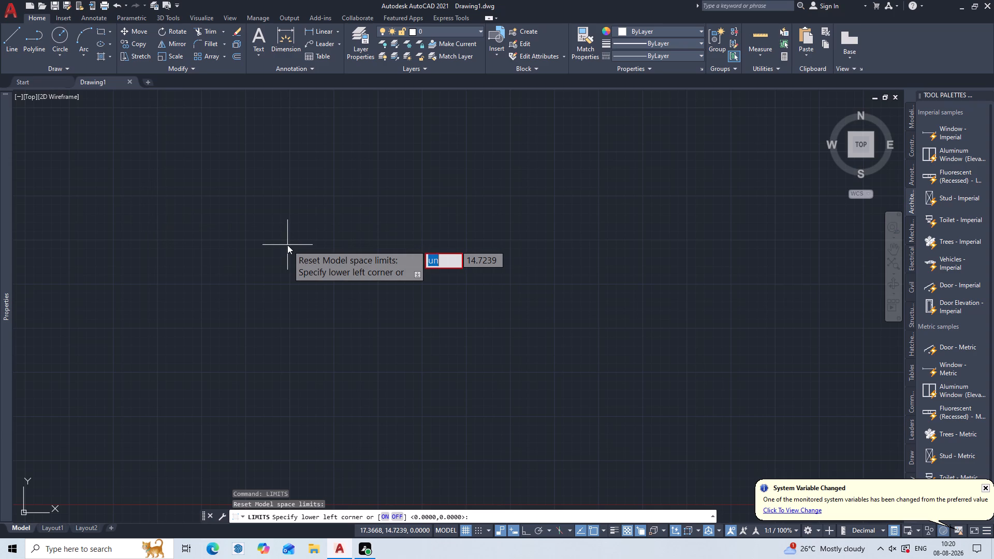
{"action": "key", "text": "BackSpace"}
{"action": "key", "text": "BackSpace"}
{"action": "key", "text": "BackSpace"}
{"action": "key", "text": "BackSpace"}
{"action": "key", "text": "BackSpace"}
{"action": "key", "text": "BackSpace"}
{"action": "key", "text": "BackSpace"}
{"action": "key", "text": "BackSpace"}
{"action": "key", "text": "BackSpace"}
{"action": "key", "text": "BackSpace"}
{"action": "key", "text": "BackSpace"}
{"action": "key", "text": "BackSpace"}
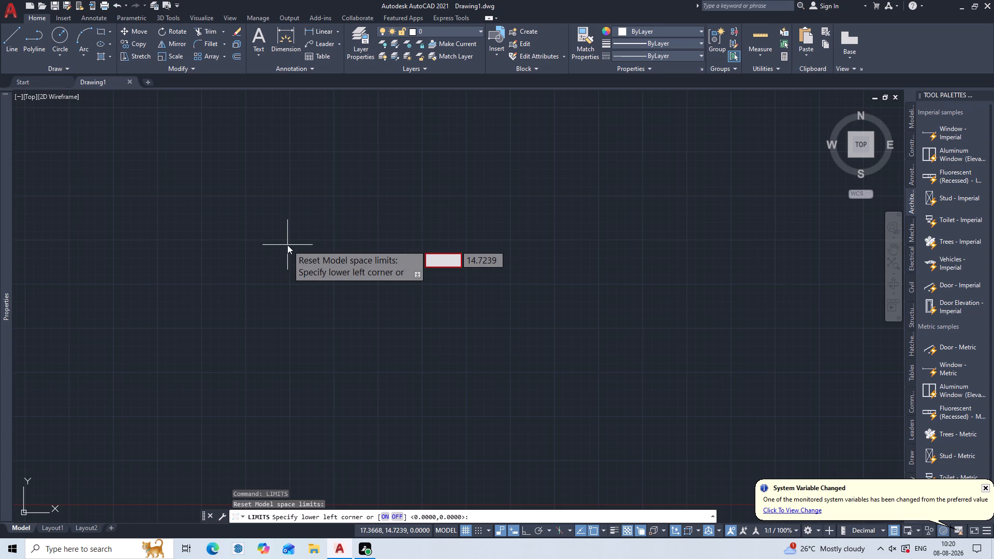
{"action": "key", "text": "Return"}
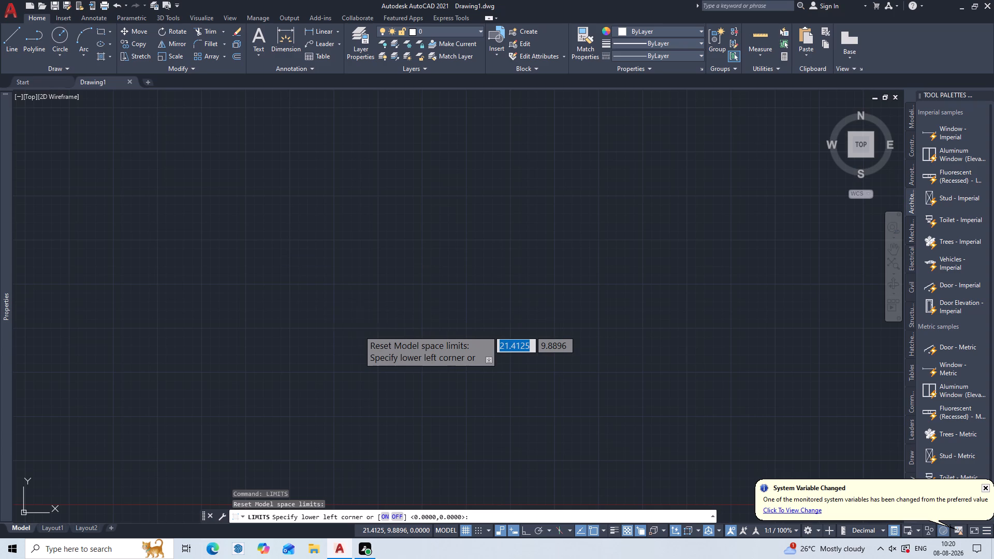
{"action": "key", "text": "Return"}
{"action": "type", "text": "420,297"}
{"action": "key", "text": "Return"}
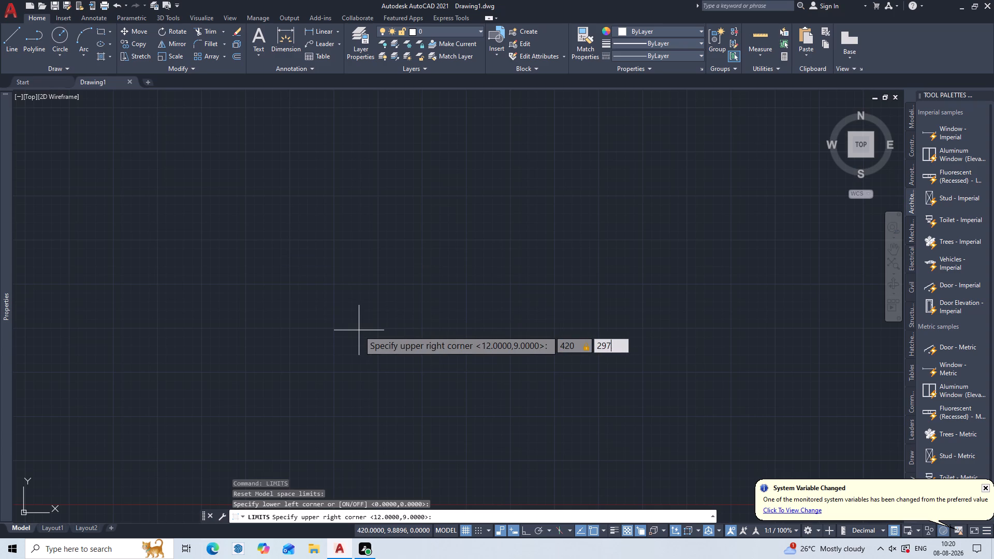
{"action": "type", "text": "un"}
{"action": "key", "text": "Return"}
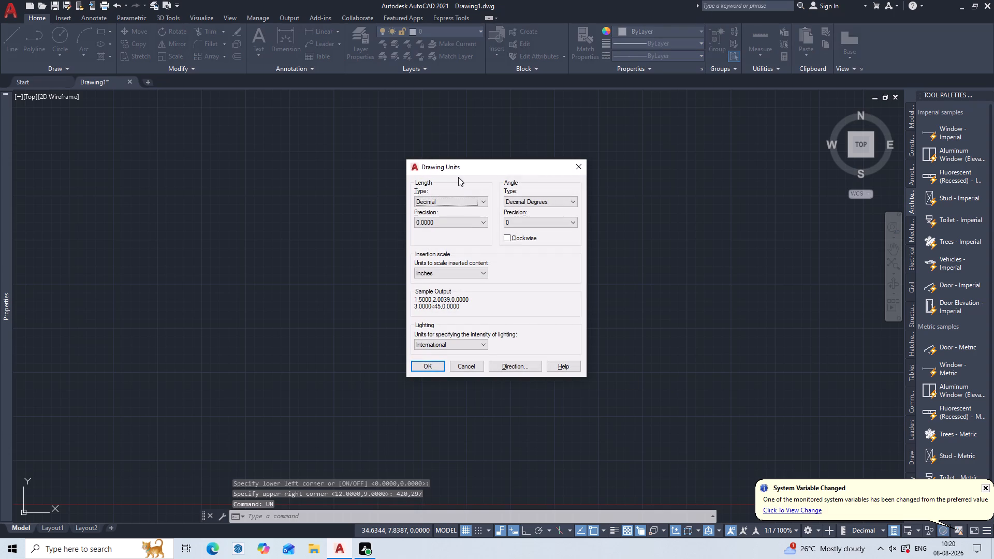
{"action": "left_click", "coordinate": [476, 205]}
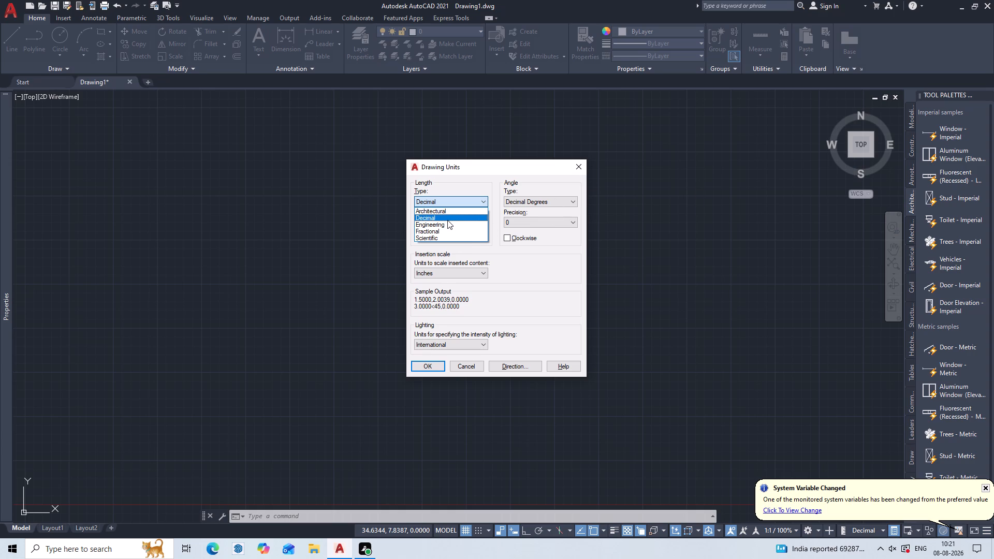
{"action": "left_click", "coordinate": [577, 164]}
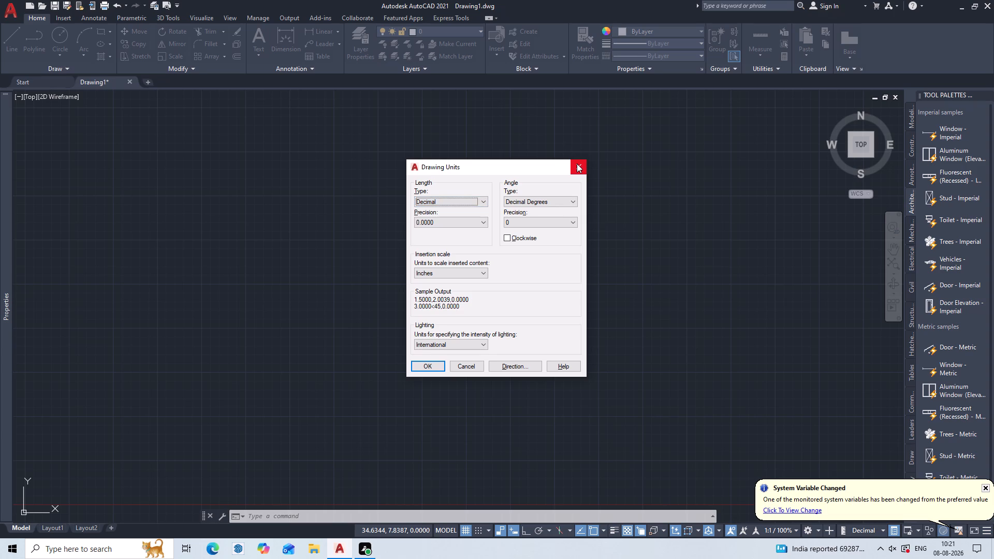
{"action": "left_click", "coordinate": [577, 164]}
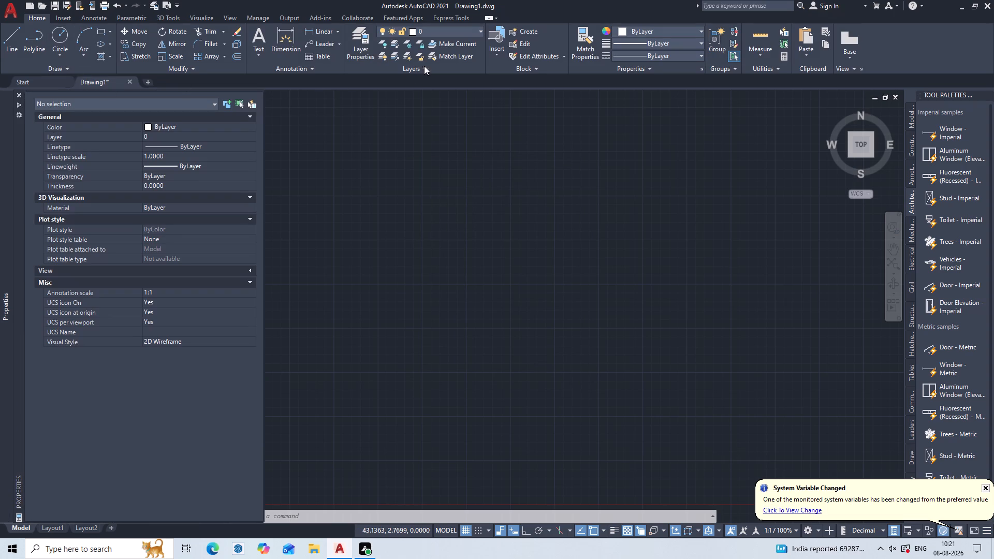
Quit the application and choose to save the changes to Drawing1.
{"action": "left_click", "coordinate": [993, 10]}
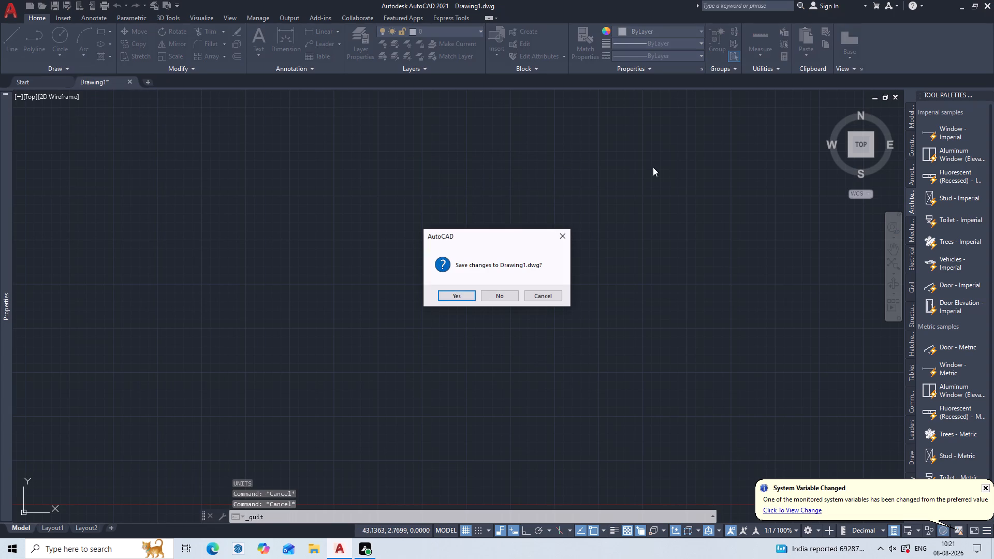
{"action": "left_click", "coordinate": [435, 294]}
{"action": "left_click", "coordinate": [445, 298]}
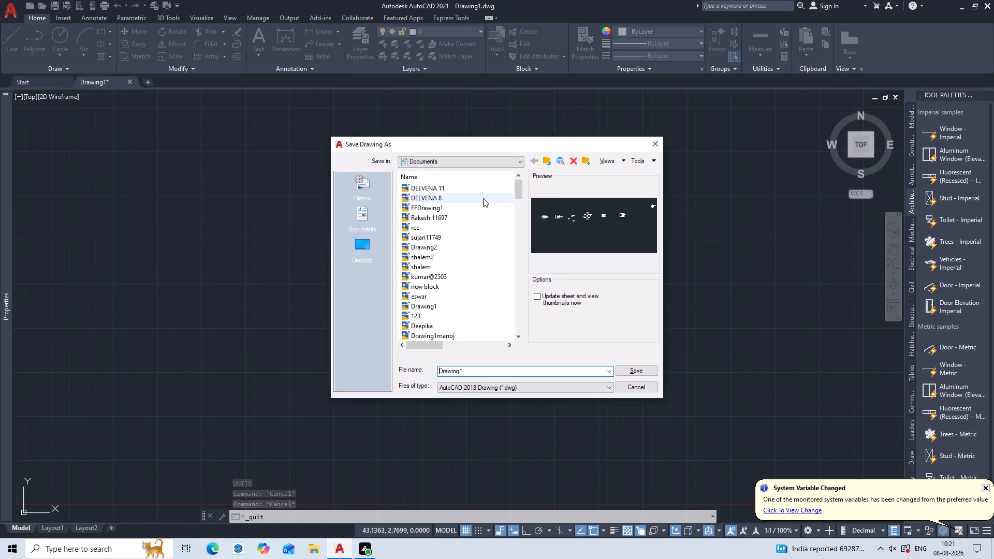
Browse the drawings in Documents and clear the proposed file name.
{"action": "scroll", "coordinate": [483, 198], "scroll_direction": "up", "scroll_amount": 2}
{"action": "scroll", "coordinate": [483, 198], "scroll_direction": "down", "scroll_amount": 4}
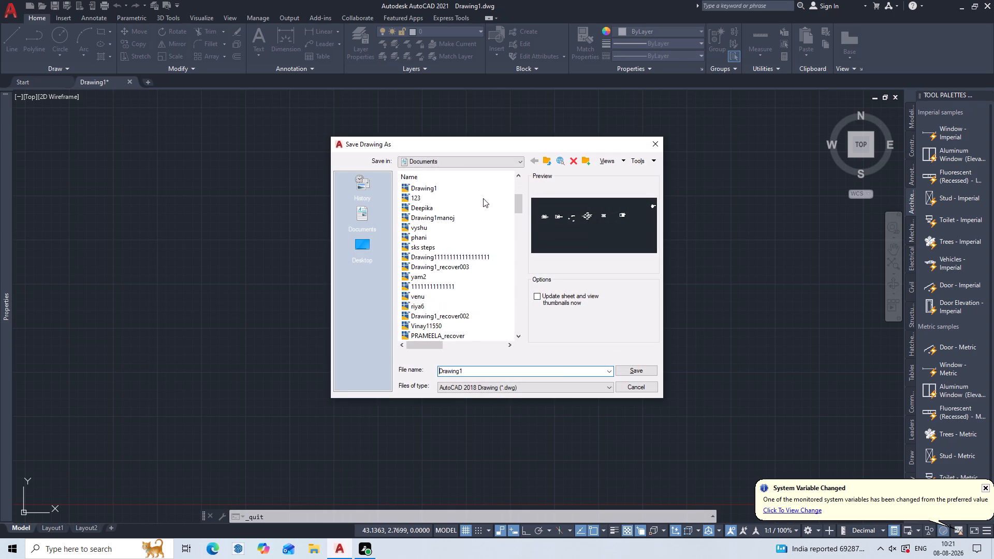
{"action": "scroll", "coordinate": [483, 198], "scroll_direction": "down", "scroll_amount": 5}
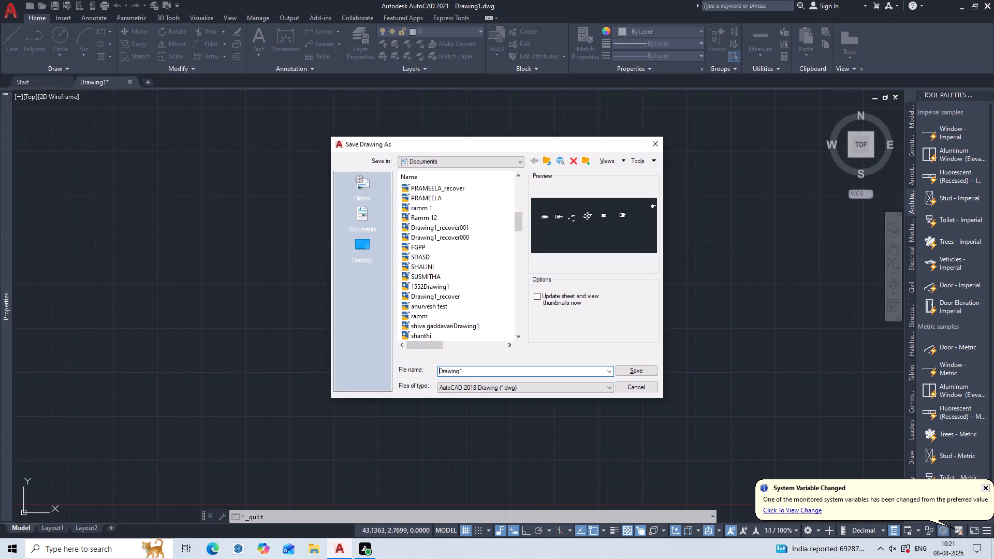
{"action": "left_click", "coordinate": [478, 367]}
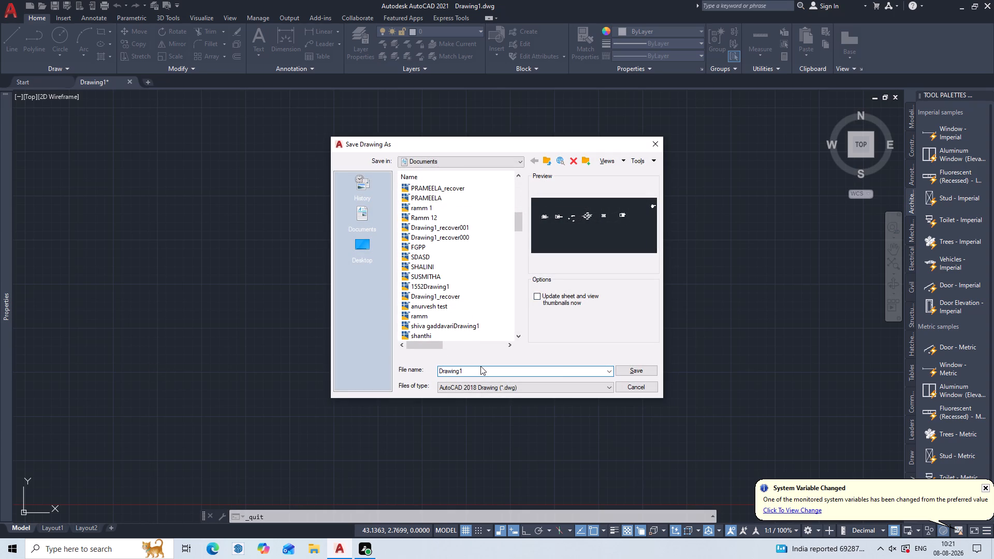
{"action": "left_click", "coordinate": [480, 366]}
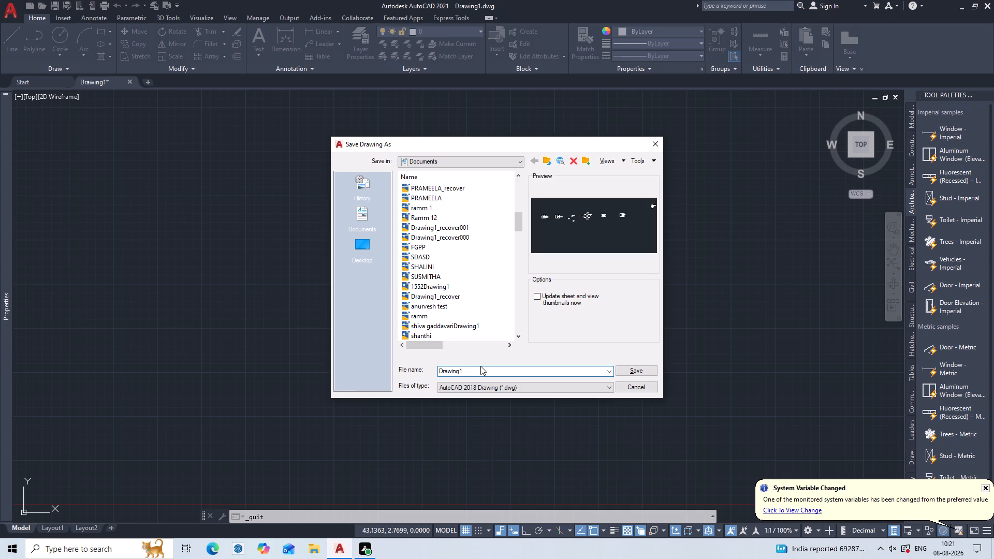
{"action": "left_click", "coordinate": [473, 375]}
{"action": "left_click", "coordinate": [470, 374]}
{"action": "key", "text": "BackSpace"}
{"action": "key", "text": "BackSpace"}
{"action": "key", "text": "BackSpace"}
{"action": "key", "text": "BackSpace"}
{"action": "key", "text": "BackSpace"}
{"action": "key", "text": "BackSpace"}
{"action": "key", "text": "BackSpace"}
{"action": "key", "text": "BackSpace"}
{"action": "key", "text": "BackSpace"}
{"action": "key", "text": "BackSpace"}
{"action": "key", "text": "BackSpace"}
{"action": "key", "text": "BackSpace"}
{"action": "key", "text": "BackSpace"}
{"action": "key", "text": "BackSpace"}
Save the drawing to the Desktop as DEEVENA 13, replacing the existing file of that name.
{"action": "double_click", "coordinate": [350, 242]}
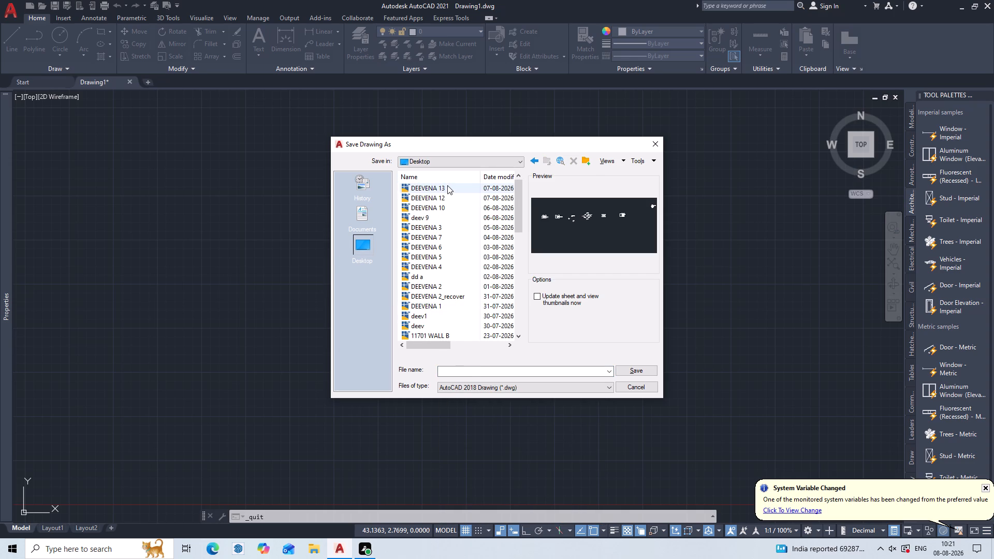
{"action": "left_click", "coordinate": [447, 185]}
{"action": "left_click", "coordinate": [607, 214]}
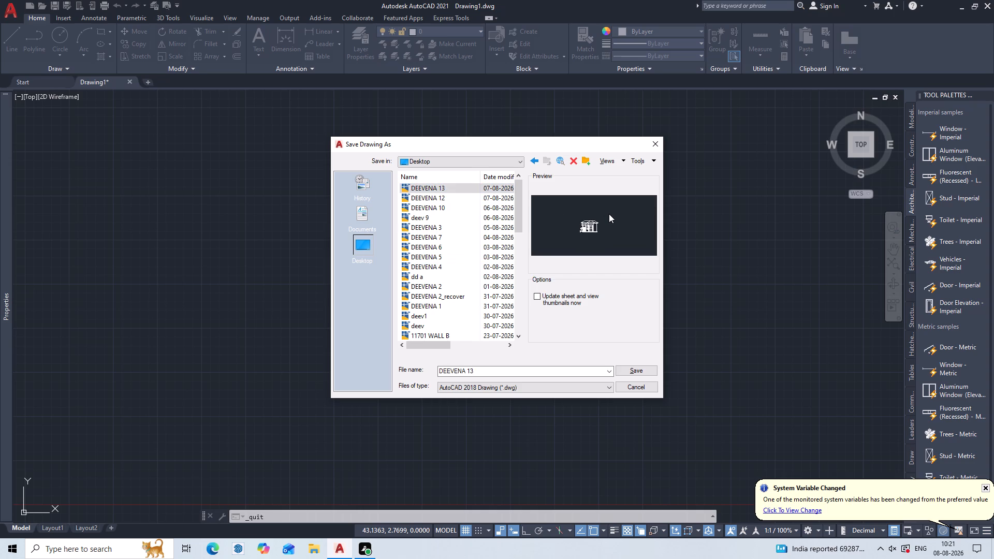
{"action": "left_click", "coordinate": [587, 235]}
{"action": "left_click", "coordinate": [645, 372]}
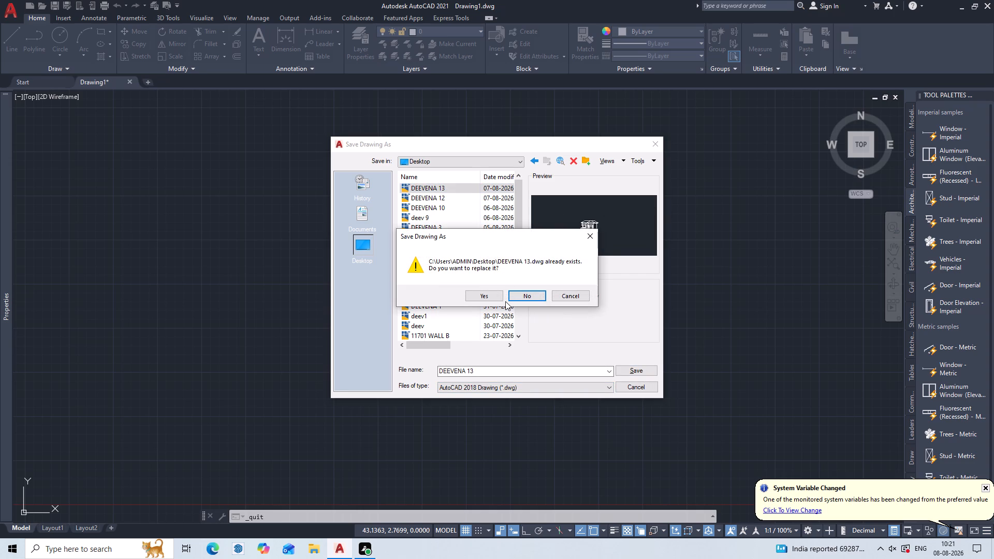
{"action": "left_click", "coordinate": [505, 301]}
{"action": "left_click", "coordinate": [495, 296]}
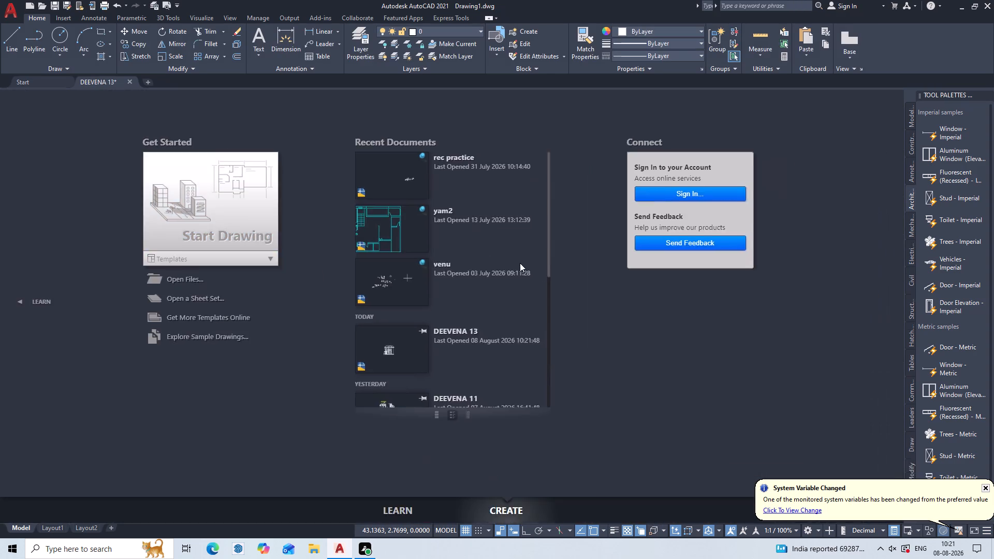
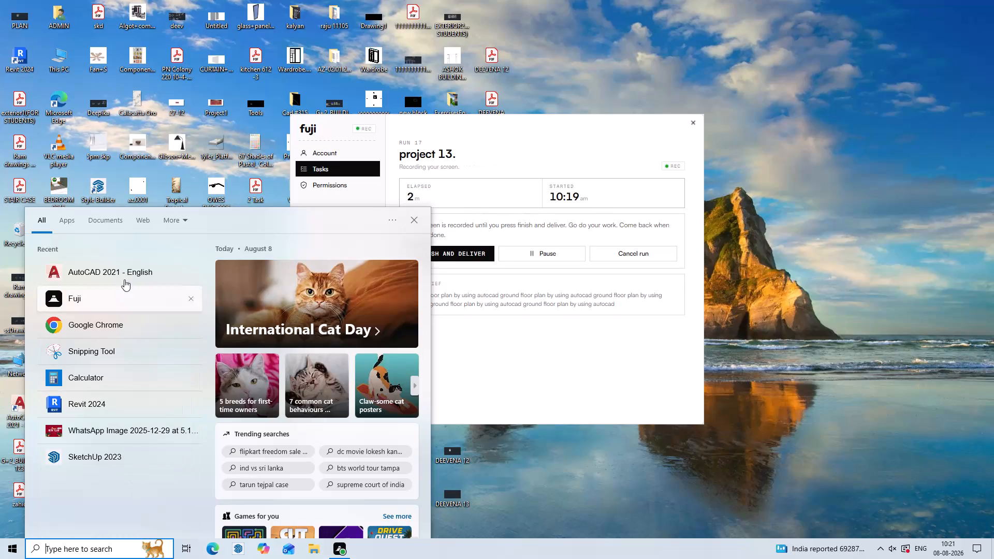
Start AutoCAD 2021 and open the DEEVENA 13 drawing from the Desktop.
{"action": "left_click", "coordinate": [124, 267]}
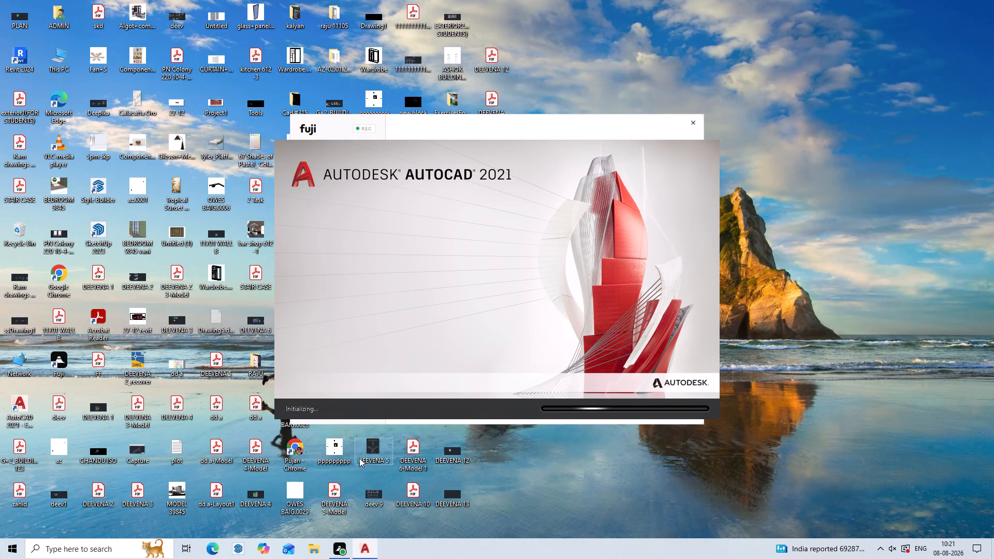
{"action": "left_click", "coordinate": [435, 497]}
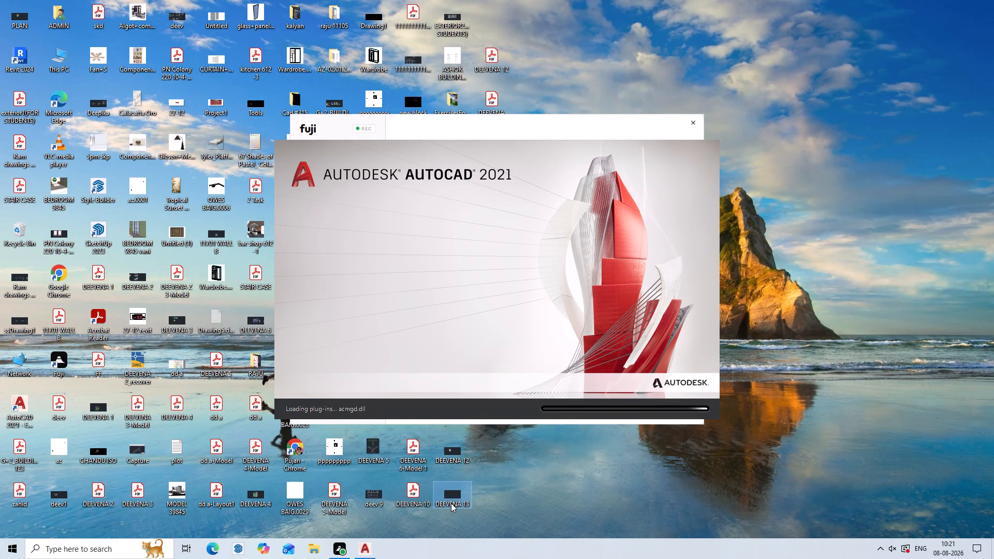
{"action": "double_click", "coordinate": [451, 503]}
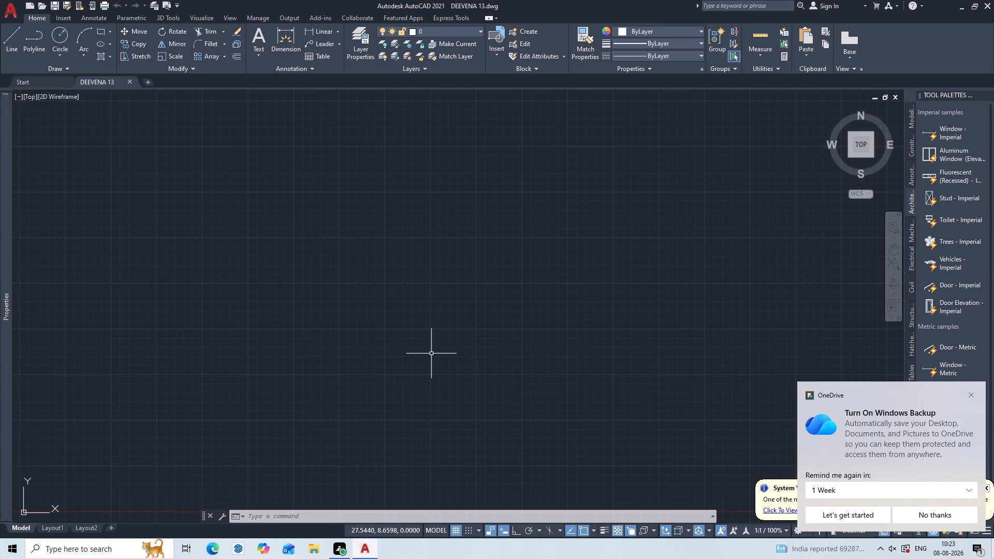
{"action": "scroll", "coordinate": [991, 549], "scroll_direction": "up", "scroll_amount": 3}
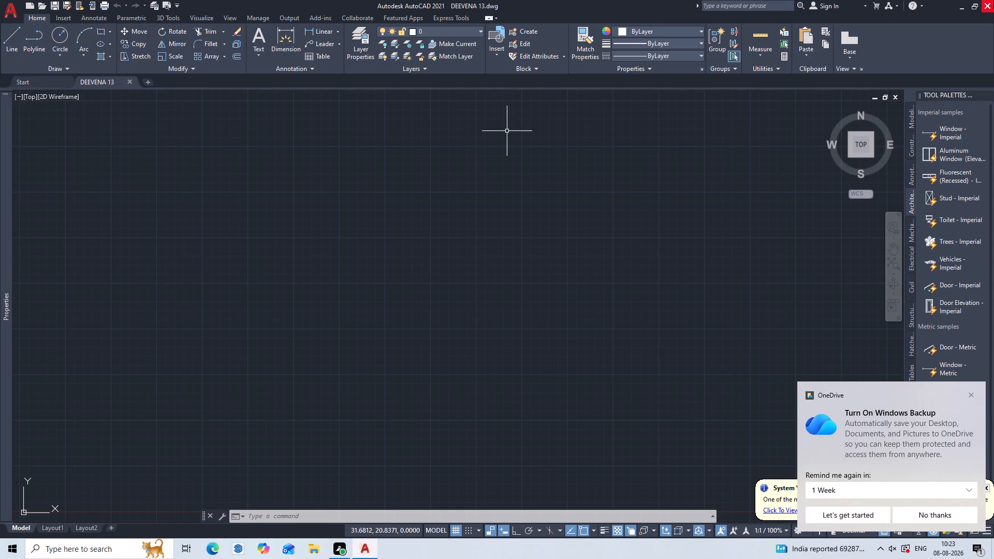
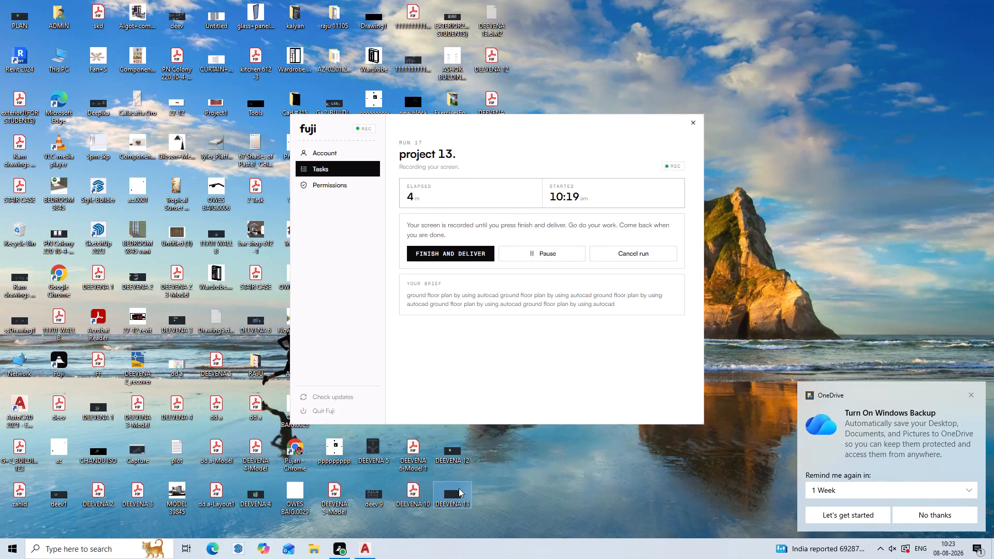
Open the DEEVENA 13 drawing from the desktop in AutoCAD 2021.
{"action": "double_click", "coordinate": [457, 490]}
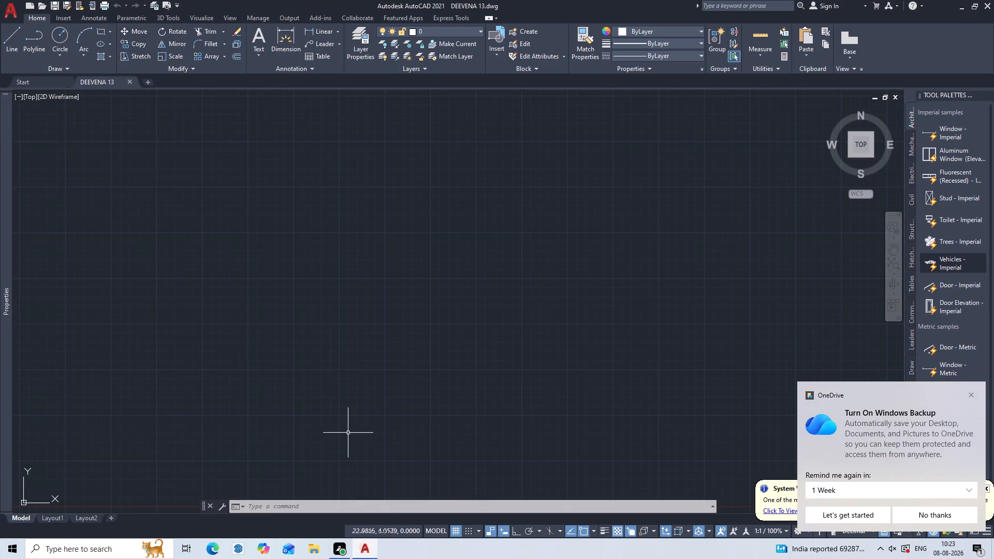
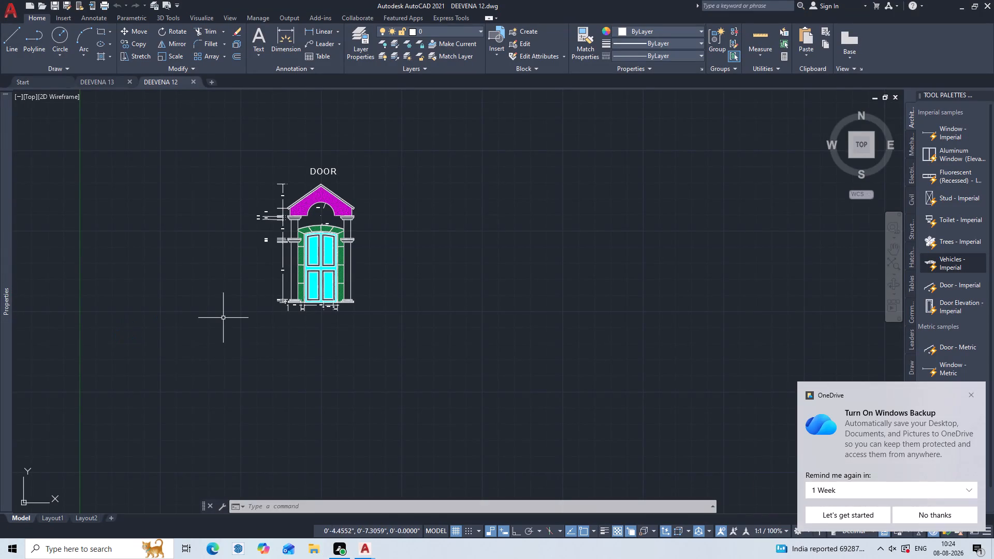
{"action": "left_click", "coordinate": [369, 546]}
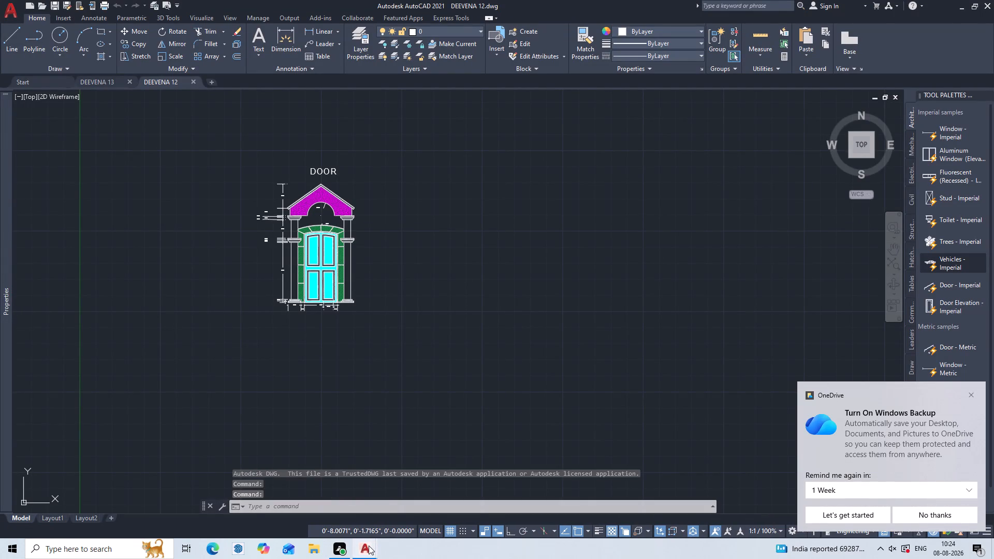
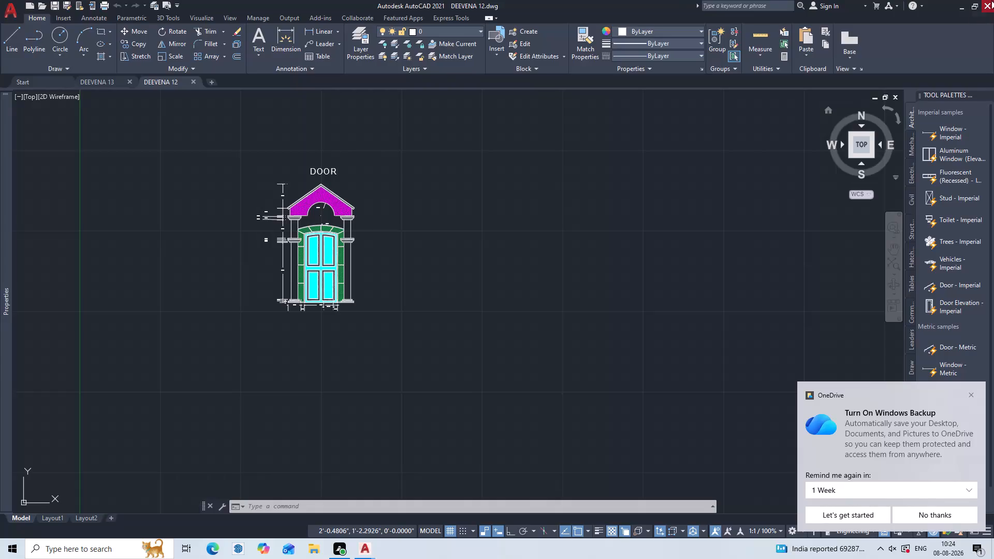
Close the application along with the open DEEVENA 12 and DEEVENA 13 drawings.
{"action": "left_click", "coordinate": [984, 4]}
{"action": "left_click", "coordinate": [984, 4]}
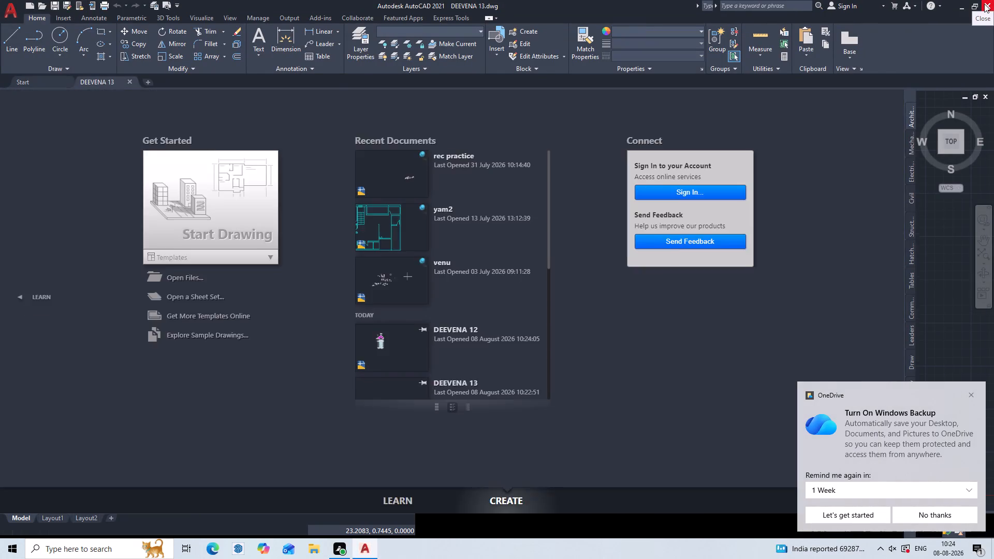
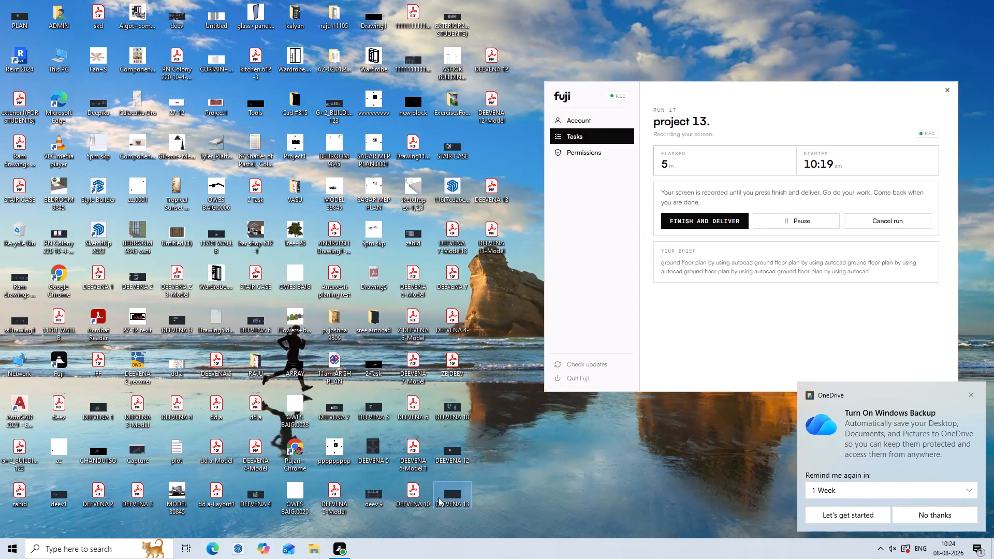
Open the DEEVENA 13 drawing from the desktop.
{"action": "left_click", "coordinate": [438, 497]}
{"action": "double_click", "coordinate": [462, 492]}
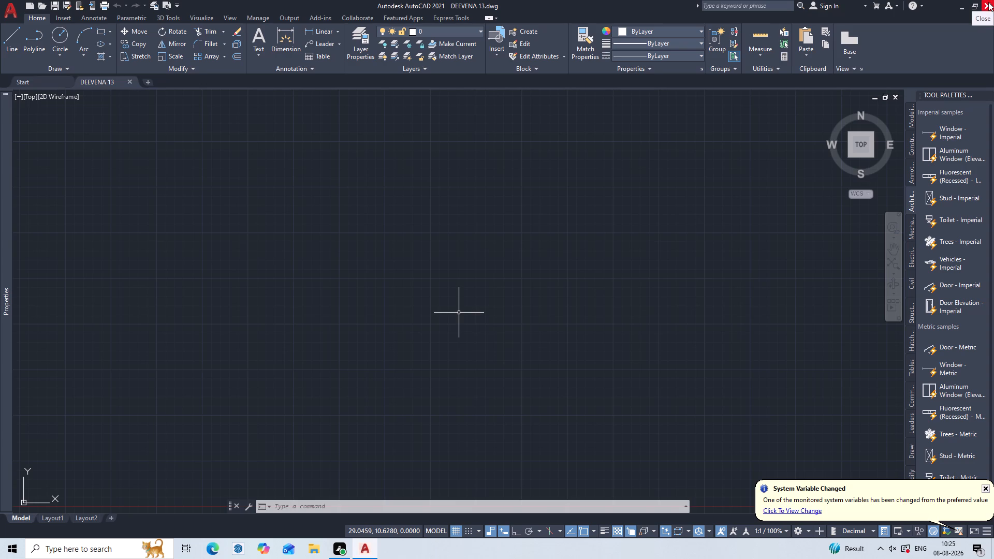
Zoom to the full extent of the DEEVENA 13 drawing and examine the model space around the origin.
{"action": "scroll", "coordinate": [646, 208], "scroll_direction": "down", "scroll_amount": 6}
{"action": "scroll", "coordinate": [646, 208], "scroll_direction": "up", "scroll_amount": 1}
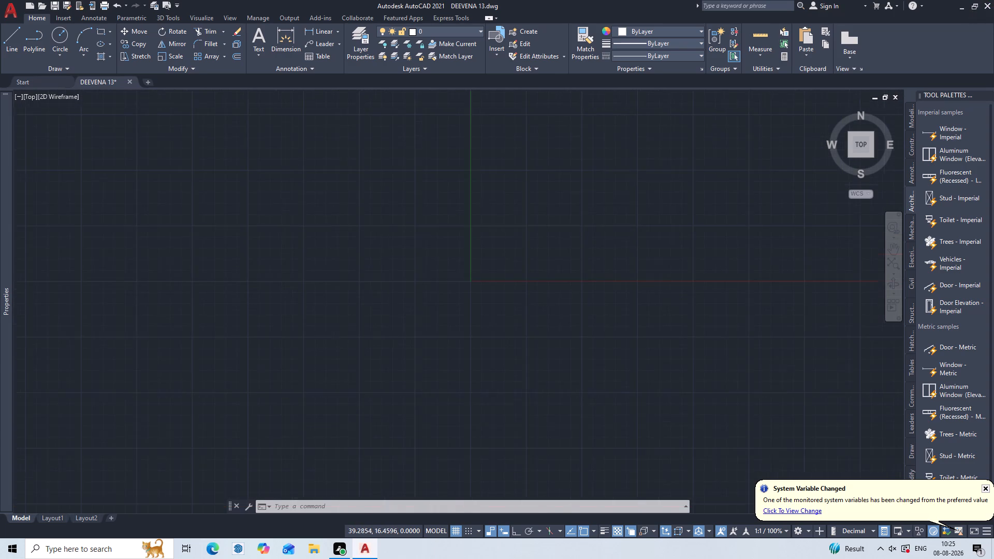
{"action": "scroll", "coordinate": [646, 208], "scroll_direction": "up", "scroll_amount": 1}
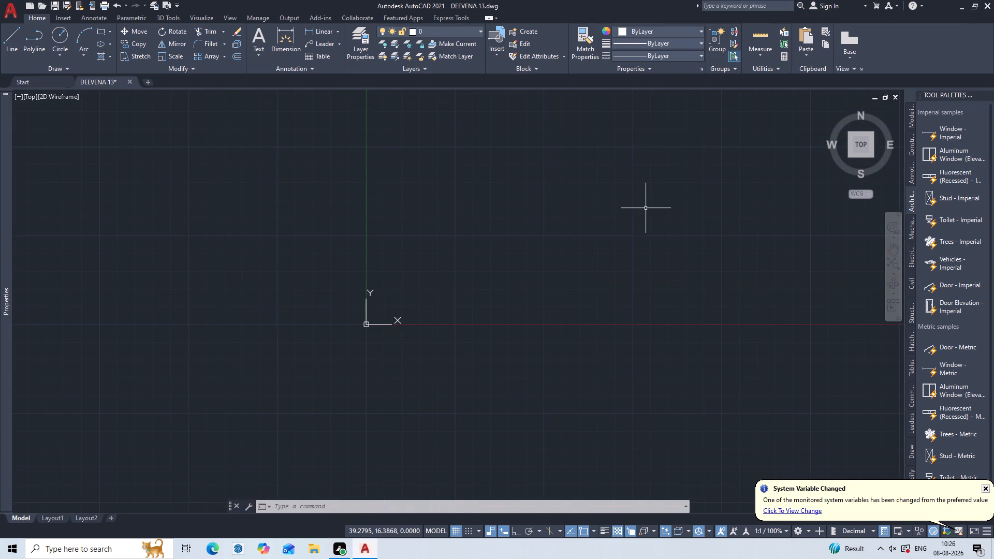
{"action": "key", "text": "z"}
{"action": "key", "text": "Return"}
{"action": "key", "text": "a"}
{"action": "key", "text": "Return"}
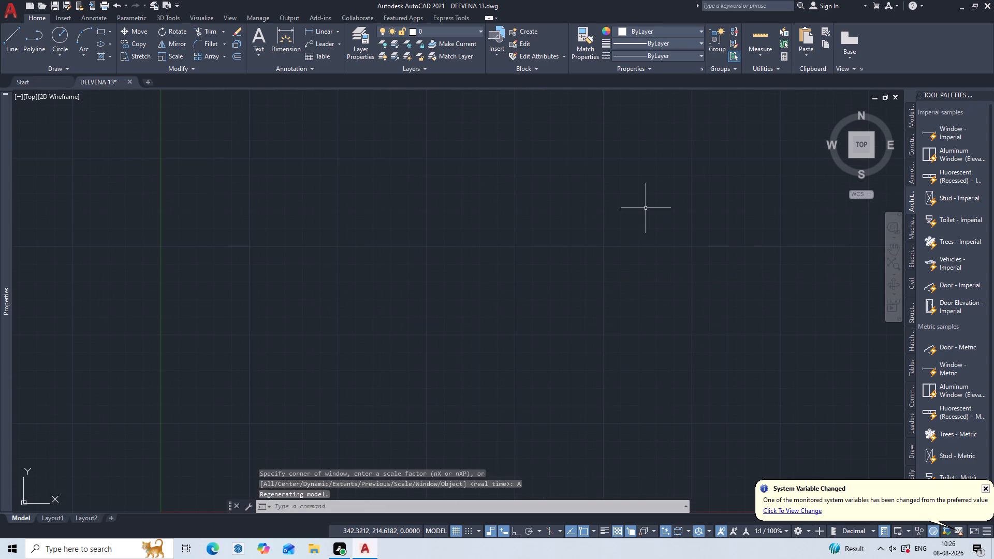
{"action": "scroll", "coordinate": [520, 295], "scroll_direction": "down", "scroll_amount": 3}
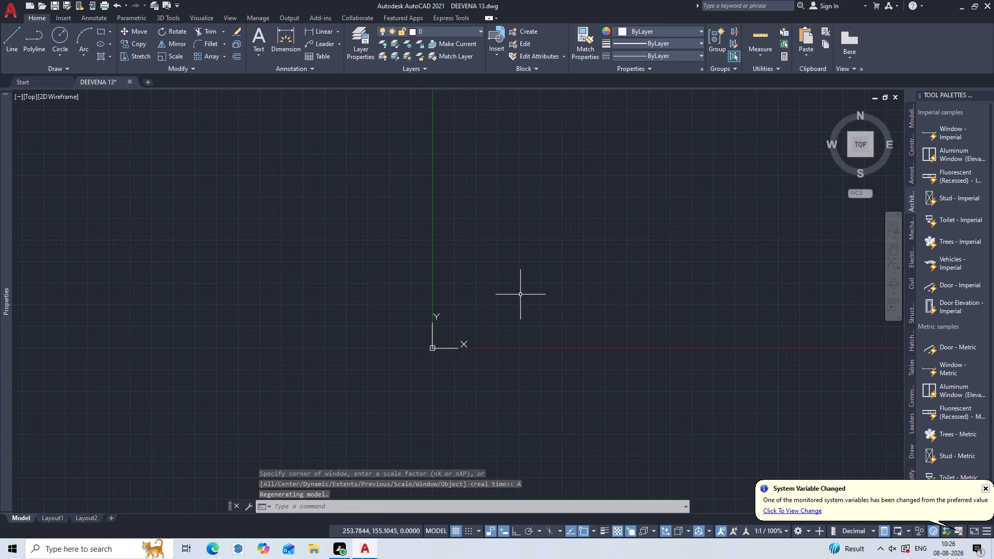
{"action": "key", "text": "Escape"}
{"action": "key", "text": "Escape"}
{"action": "key", "text": "Escape"}
{"action": "key", "text": "Escape"}
{"action": "key", "text": "Escape"}
{"action": "key", "text": "Escape"}
{"action": "key", "text": "Escape"}
{"action": "key", "text": "Escape"}
{"action": "key", "text": "Escape"}
{"action": "key", "text": "Escape"}
{"action": "key", "text": "Escape"}
{"action": "key", "text": "Escape"}
{"action": "key", "text": "Escape"}
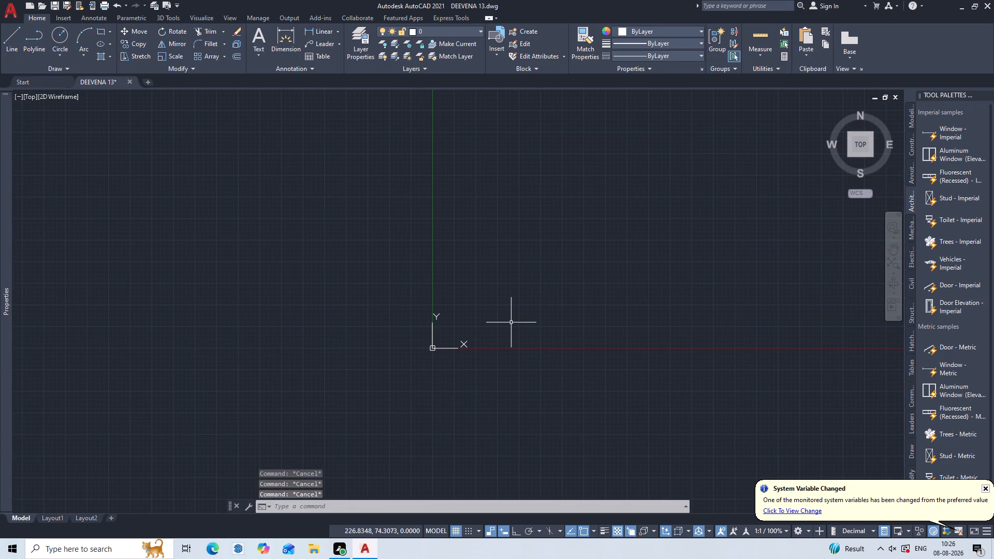
{"action": "key", "text": "z"}
{"action": "key", "text": "Return"}
{"action": "key", "text": "a"}
{"action": "key", "text": "Return"}
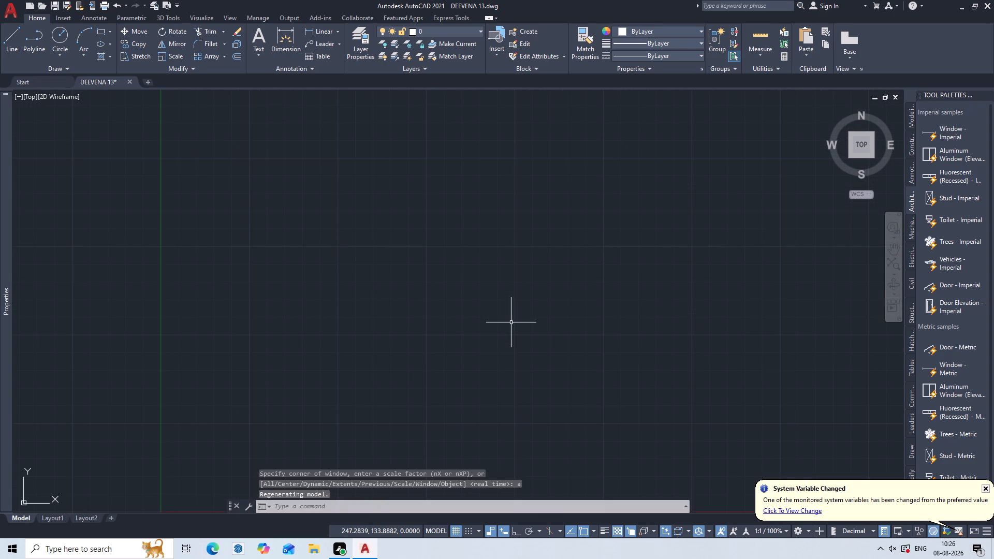
{"action": "scroll", "coordinate": [466, 356], "scroll_direction": "down", "scroll_amount": 5}
{"action": "middle_click_drag", "start_coordinate": [614, 343], "coordinate": [607, 341]}
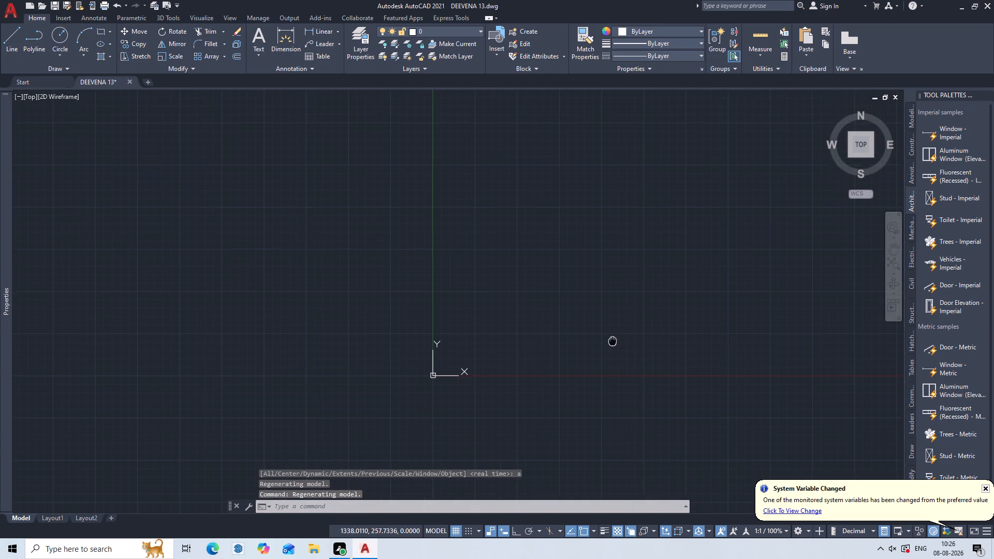
{"action": "middle_click_drag", "start_coordinate": [607, 341], "coordinate": [443, 249]}
{"action": "middle_click", "coordinate": [443, 249]}
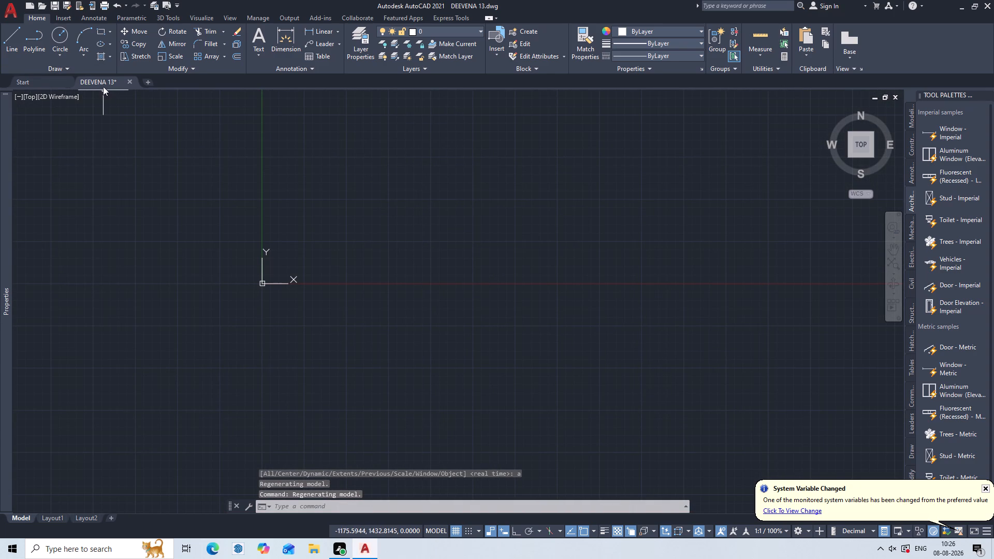
{"action": "left_click", "coordinate": [100, 81]}
{"action": "left_click", "coordinate": [100, 81]}
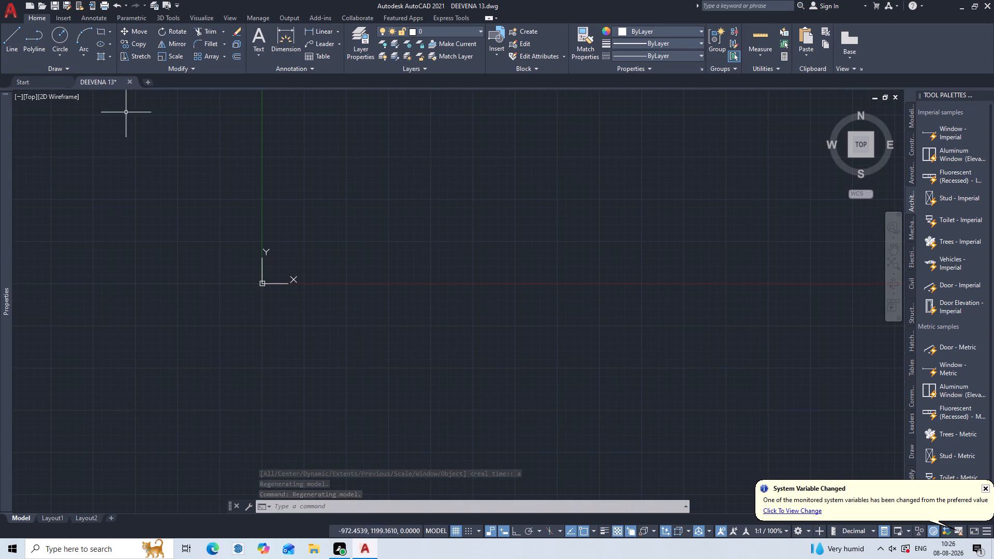
Create a new blank drawing alongside DEEVENA 13.
{"action": "left_click", "coordinate": [147, 80]}
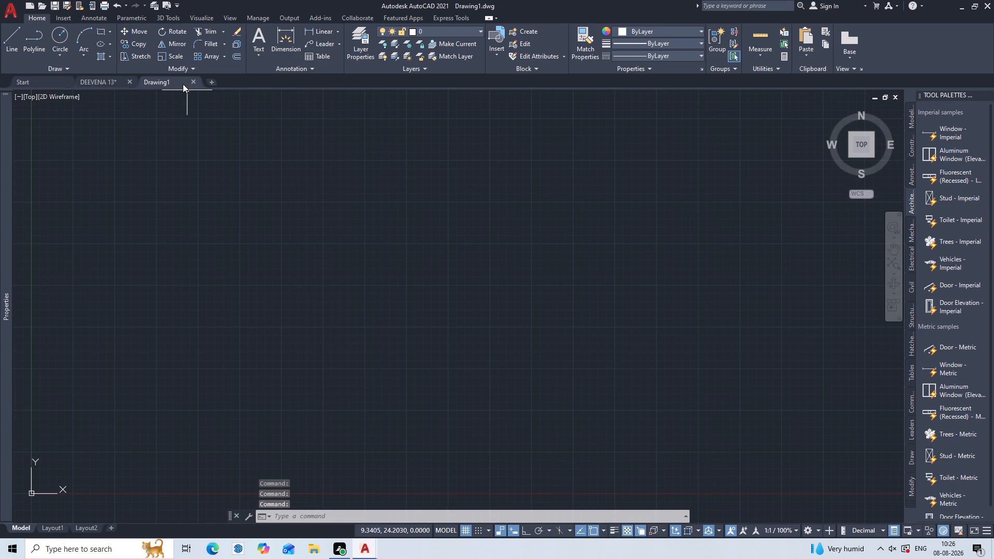
Set the new drawing's model space limits with the default lower corner and the upper corner at 420,297.
{"action": "key", "text": "l"}
{"action": "type", "text": "imits"}
{"action": "key", "text": "Return"}
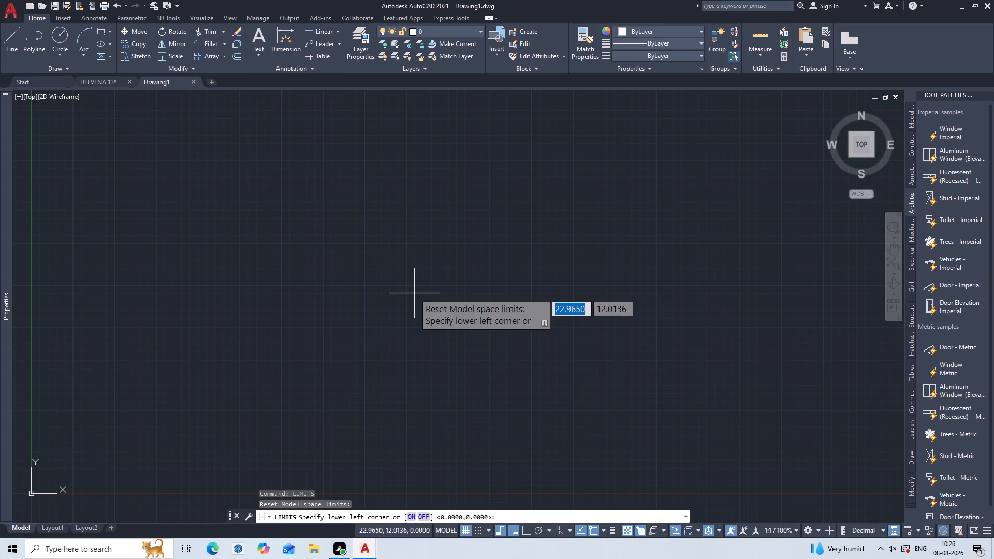
{"action": "key", "text": "Return"}
{"action": "type", "text": "420"}
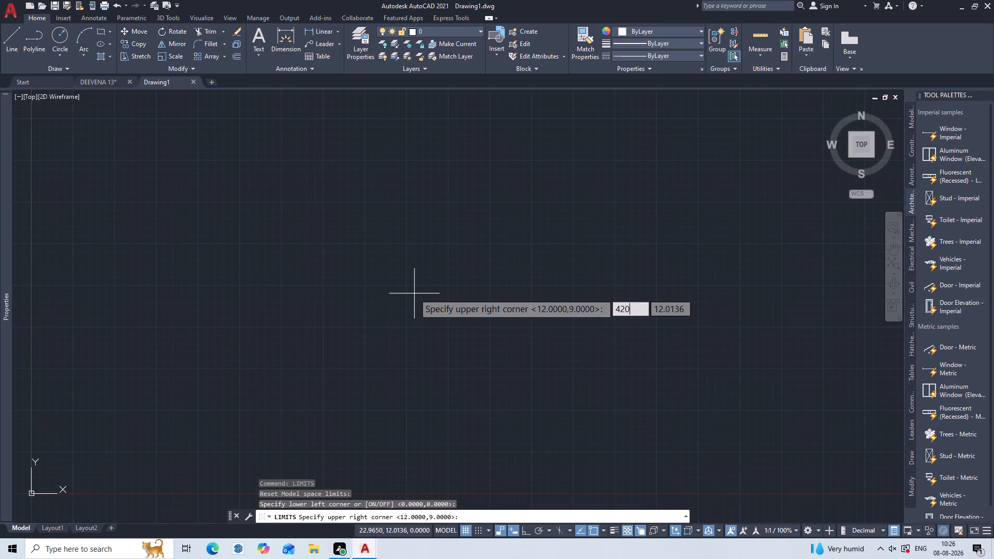
{"action": "type", "text": ",297"}
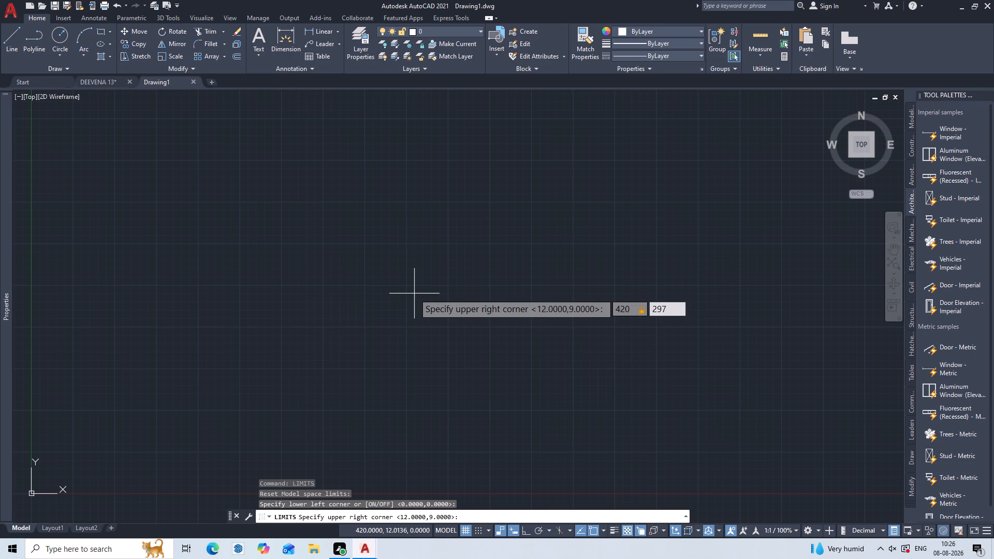
{"action": "key", "text": "Return"}
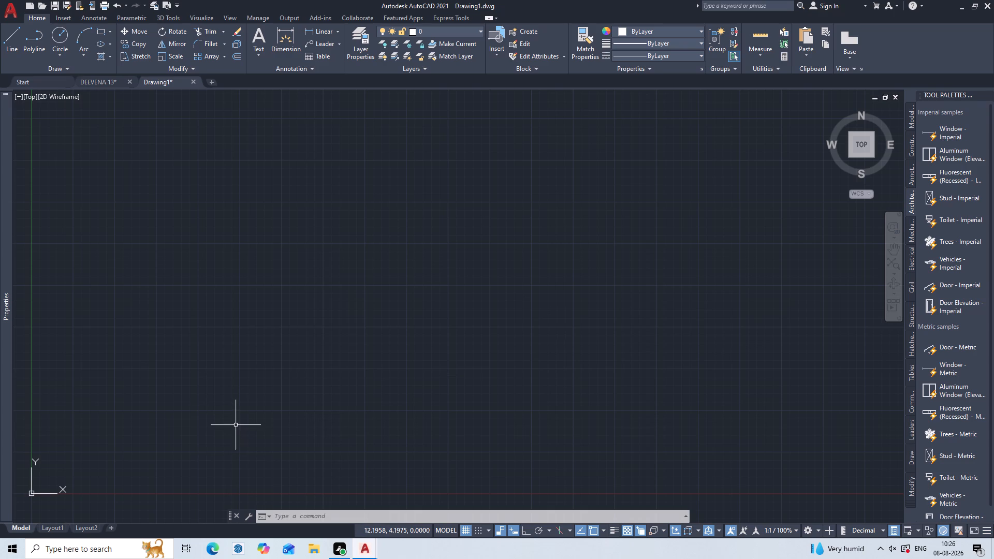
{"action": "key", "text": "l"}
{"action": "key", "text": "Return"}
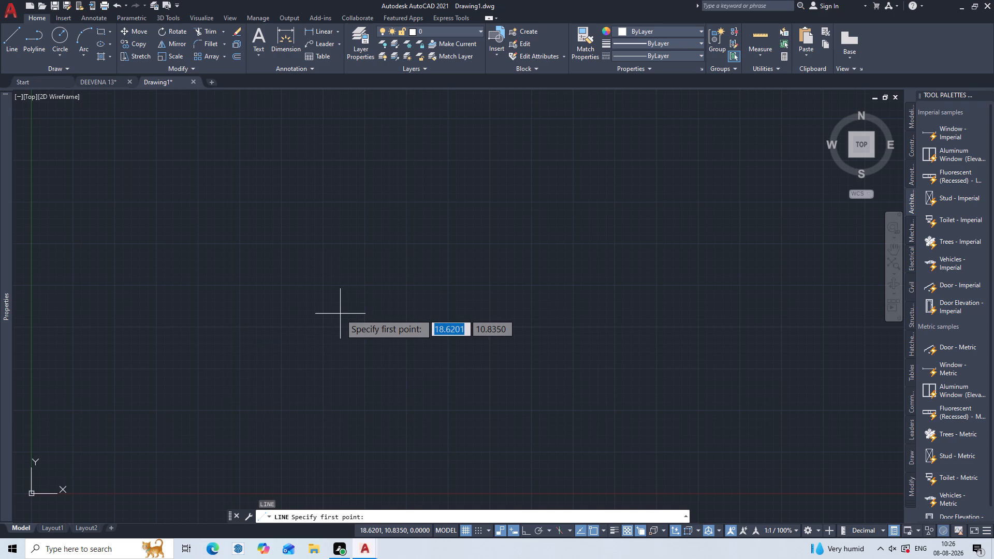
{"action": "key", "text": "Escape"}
Set the drawing units to Engineering length type with a precision of 0'-0.00".
{"action": "type", "text": "un"}
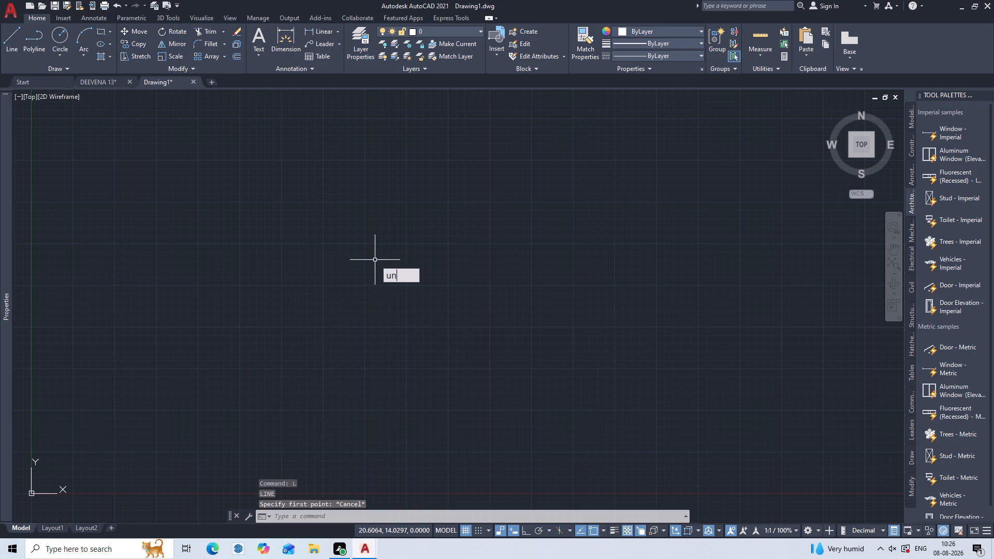
{"action": "key", "text": "Return"}
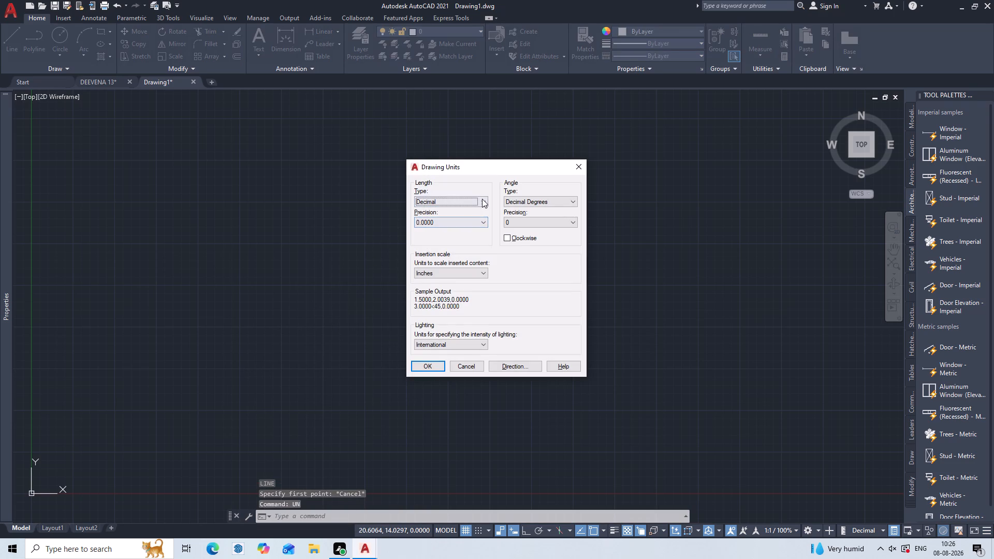
{"action": "left_click", "coordinate": [482, 199]}
{"action": "left_click", "coordinate": [474, 223]}
{"action": "left_click", "coordinate": [464, 222]}
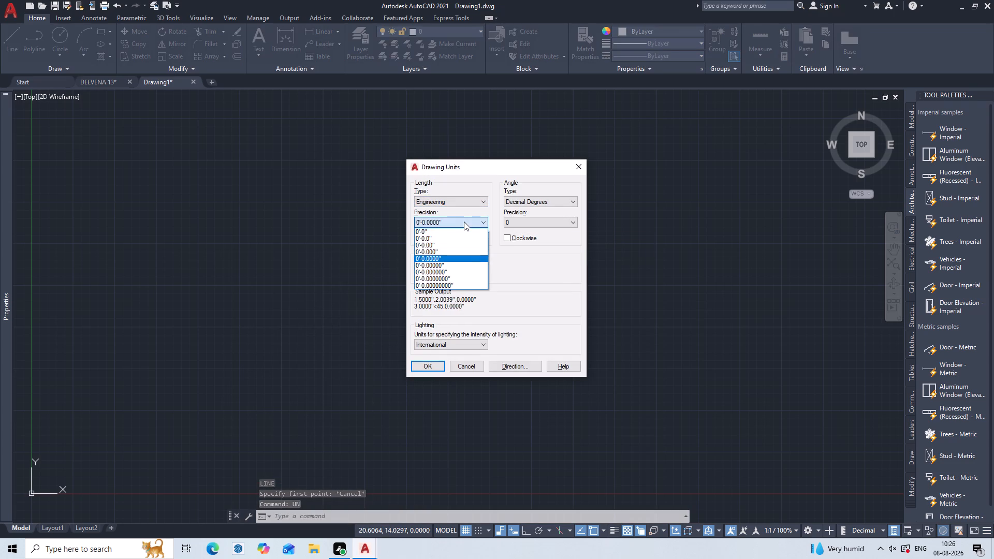
{"action": "left_click", "coordinate": [459, 247]}
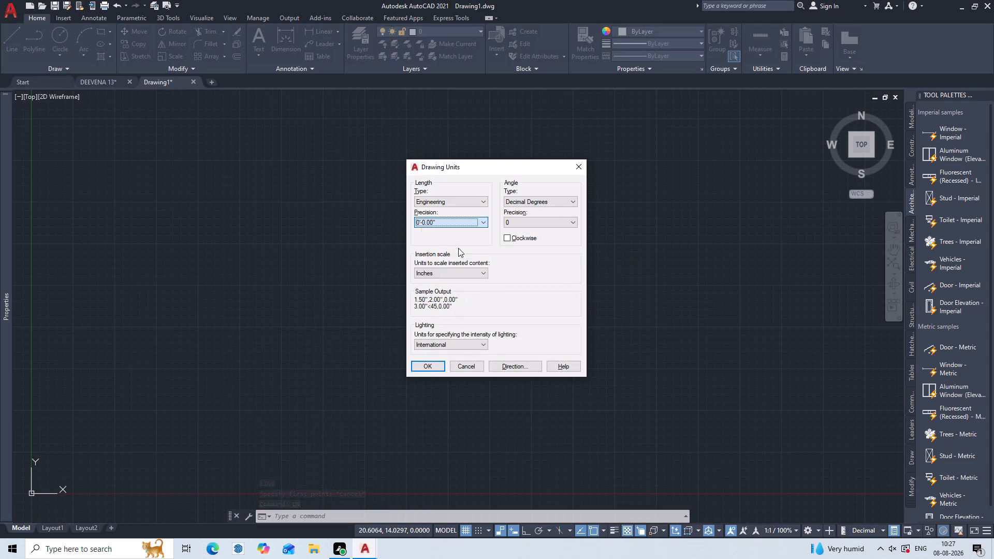
{"action": "left_click", "coordinate": [432, 364]}
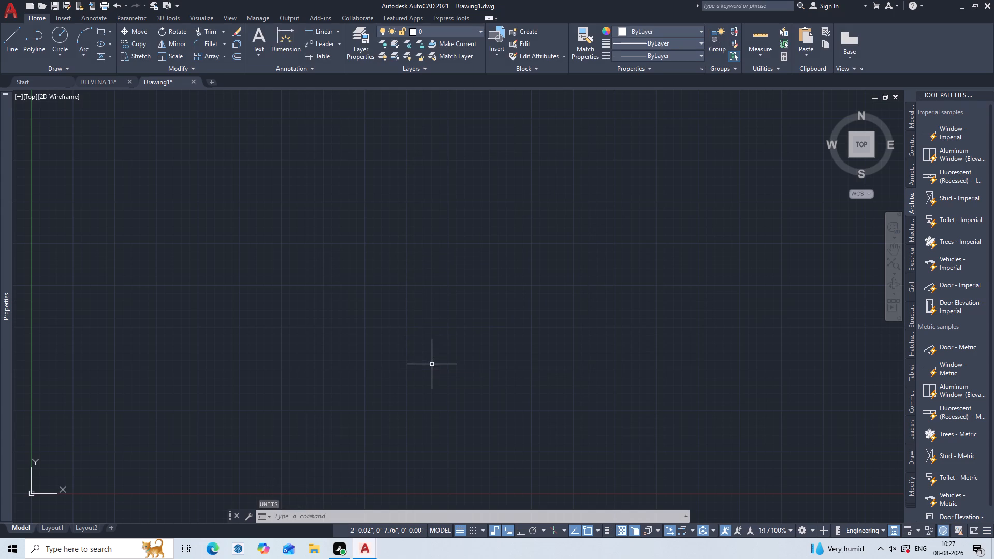
Modify the Standard dimension style's primary units to Engineering format with 0'-0.00" precision.
{"action": "key", "text": "d"}
{"action": "key", "text": "Return"}
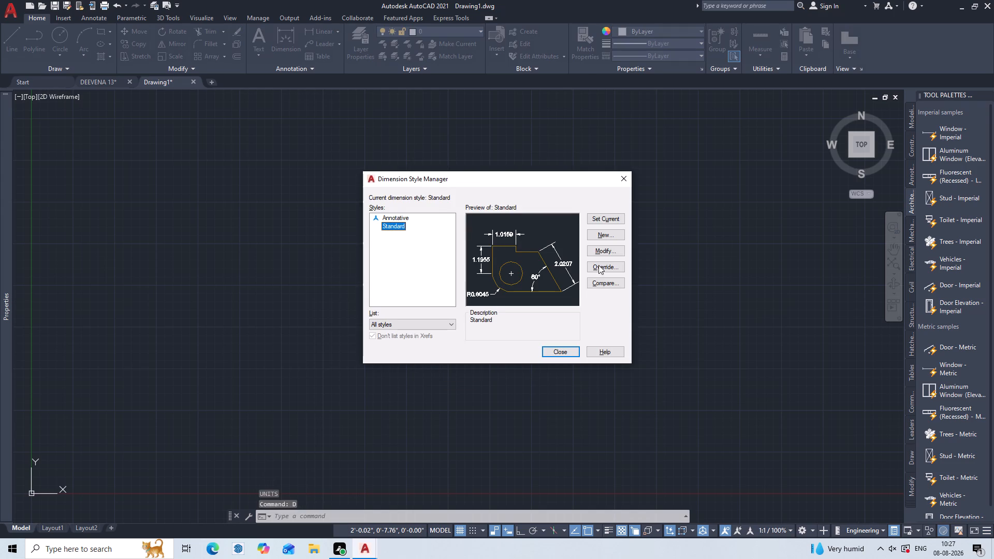
{"action": "left_click", "coordinate": [605, 253]}
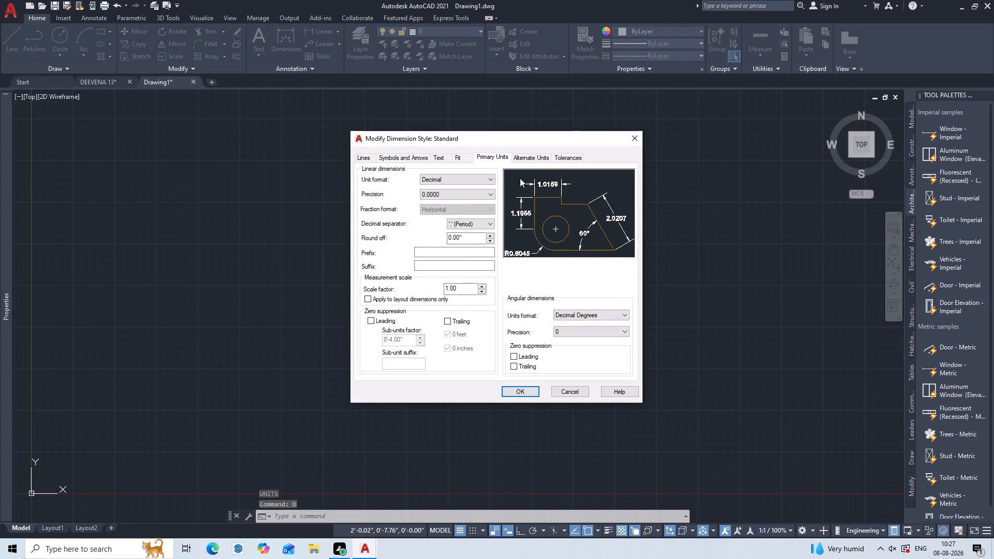
{"action": "left_click", "coordinate": [461, 174]}
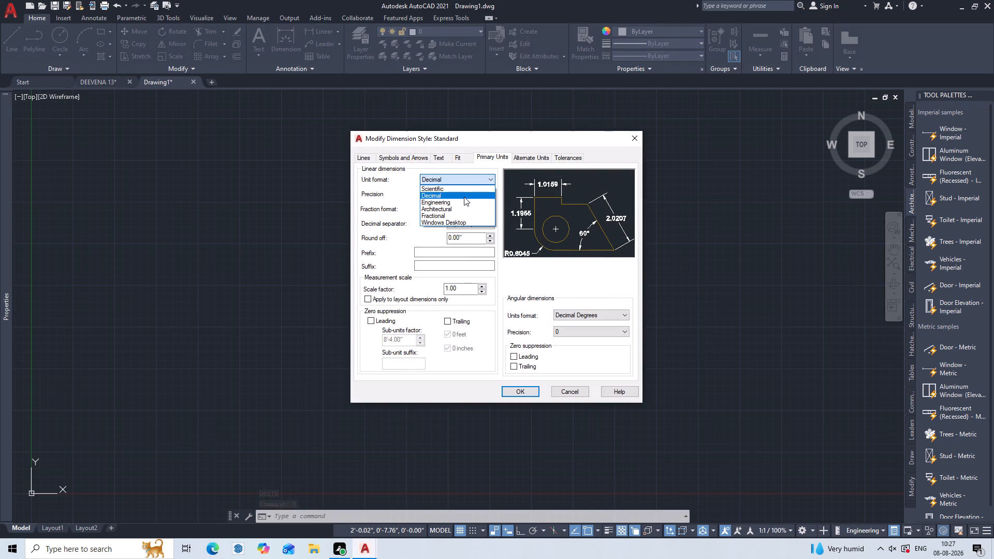
{"action": "left_click", "coordinate": [463, 201]}
{"action": "left_click", "coordinate": [462, 193]}
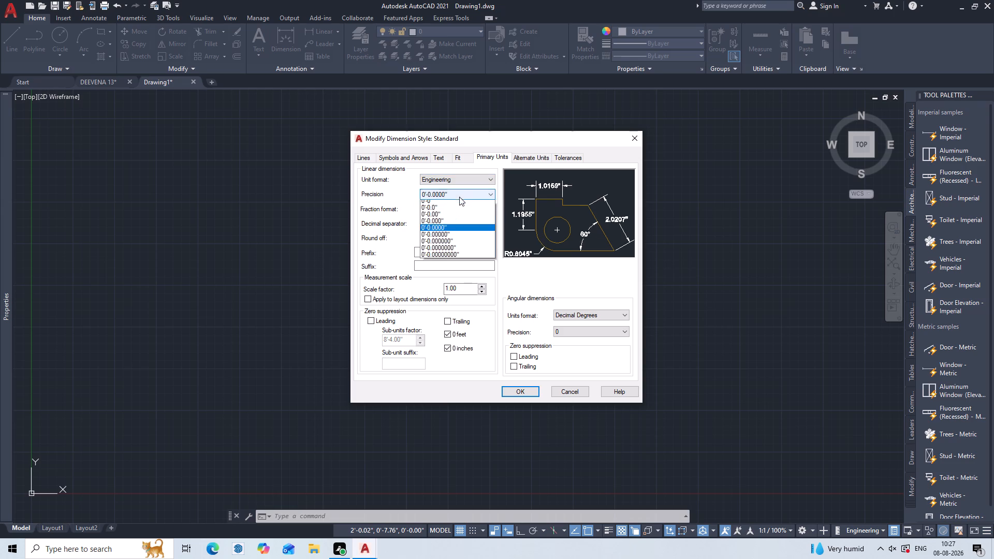
{"action": "left_click", "coordinate": [451, 218]}
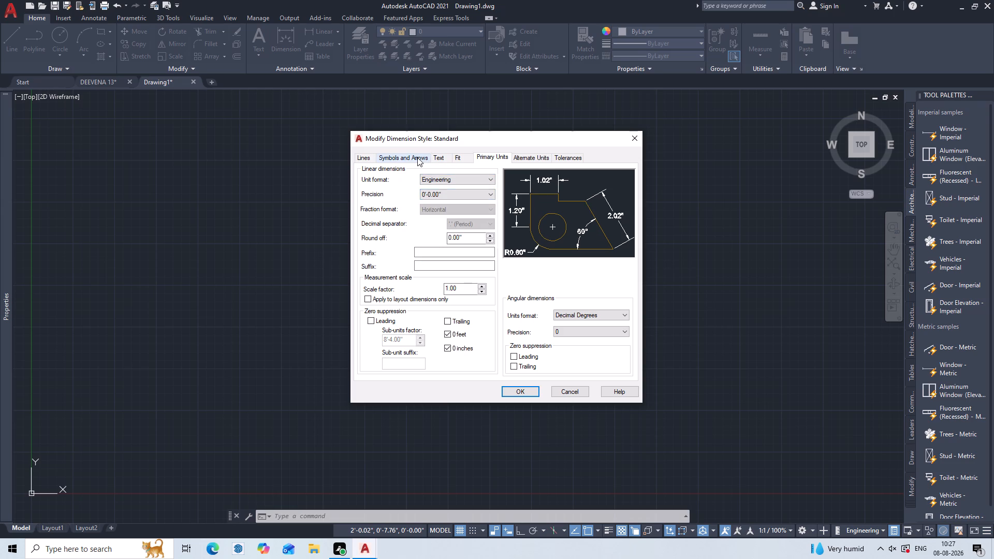
Set the Standard dimension style's arrow size and text height to 0.33" each and make the style current.
{"action": "left_click", "coordinate": [417, 157]}
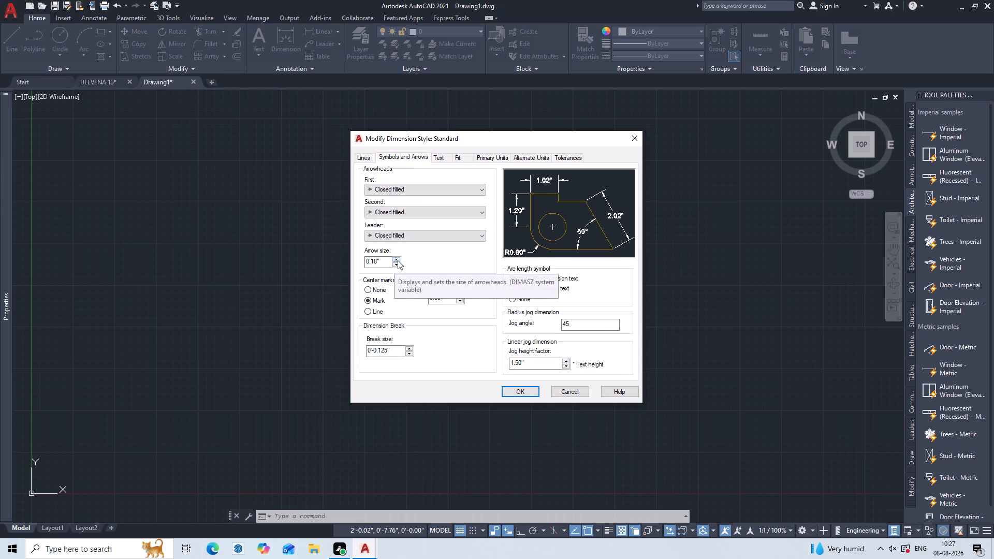
{"action": "triple_click", "coordinate": [398, 260]}
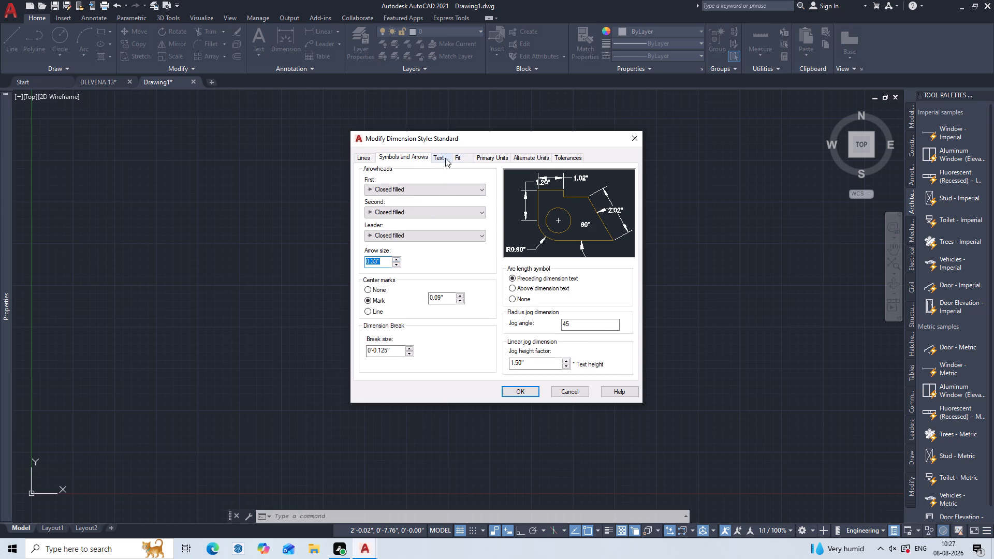
{"action": "left_click", "coordinate": [442, 158]}
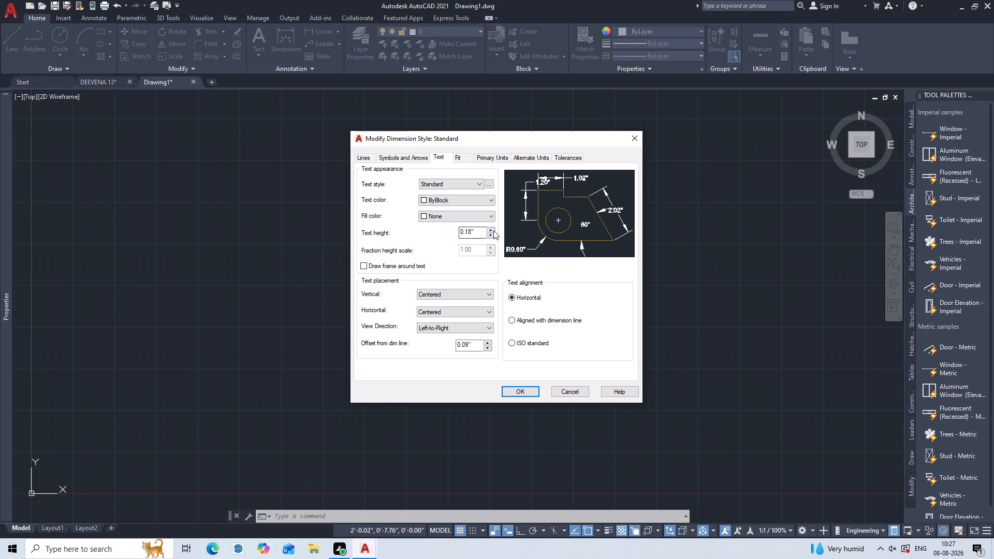
{"action": "triple_click", "coordinate": [493, 230]}
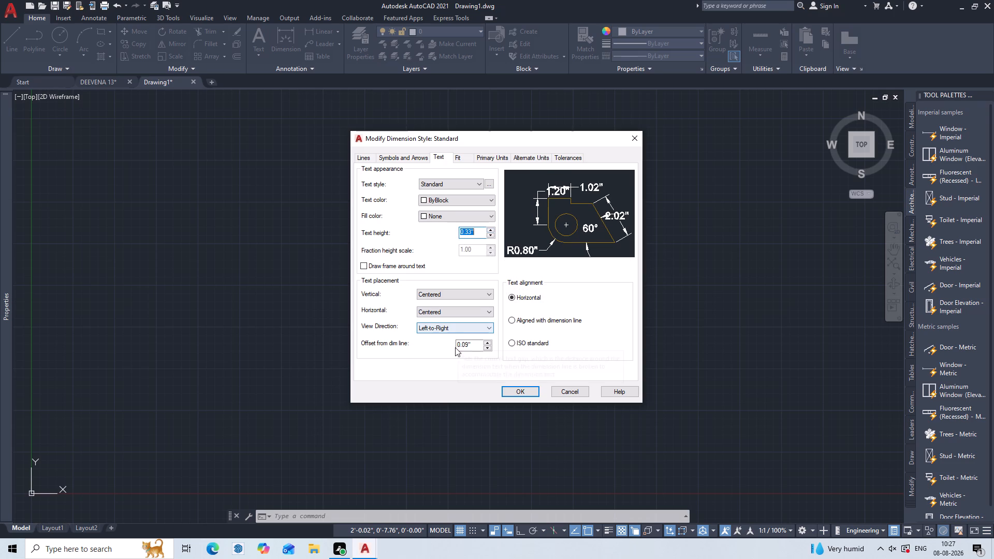
{"action": "left_click", "coordinate": [521, 395]}
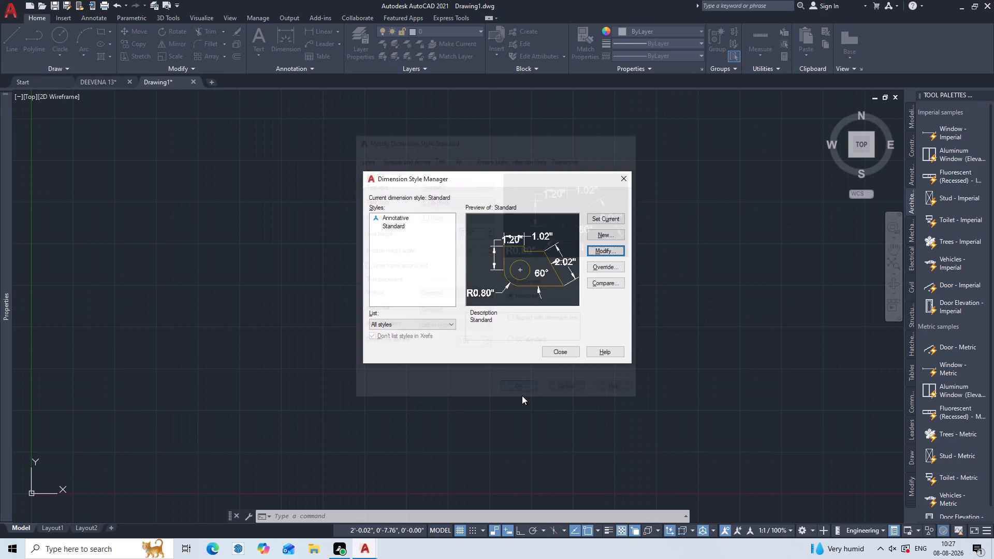
{"action": "left_click", "coordinate": [613, 215]}
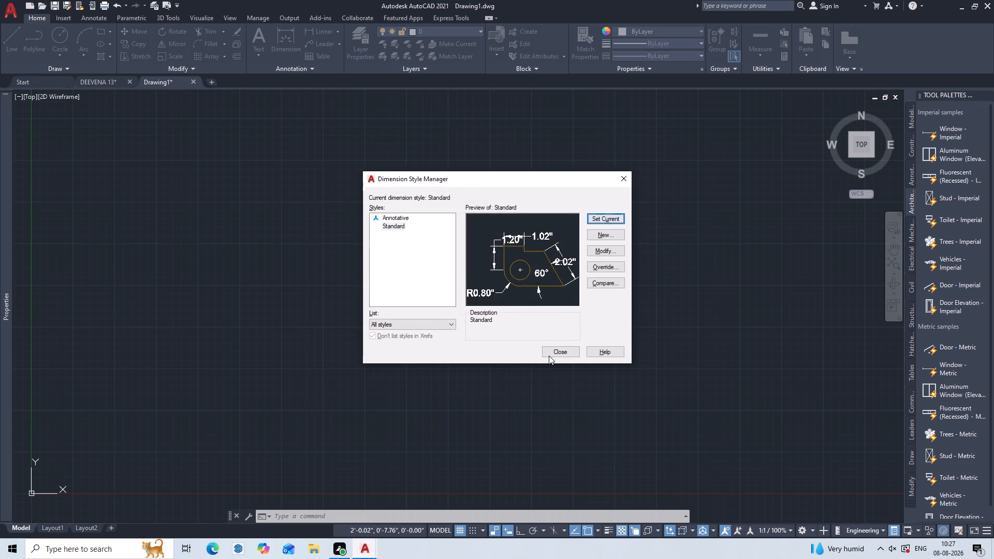
{"action": "left_click", "coordinate": [565, 346]}
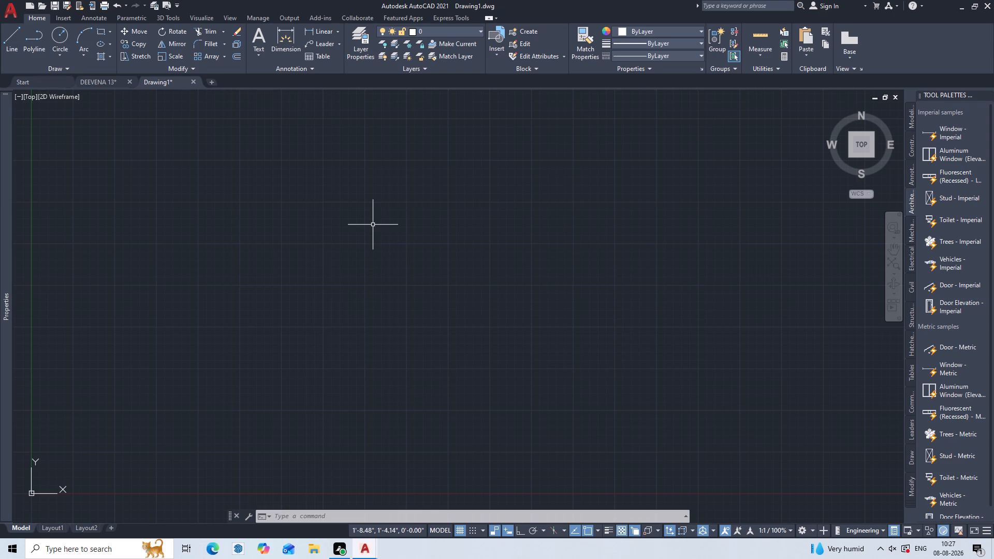
Turn on Ortho mode for drawing lines.
{"action": "key", "text": "l"}
{"action": "key", "text": "Return"}
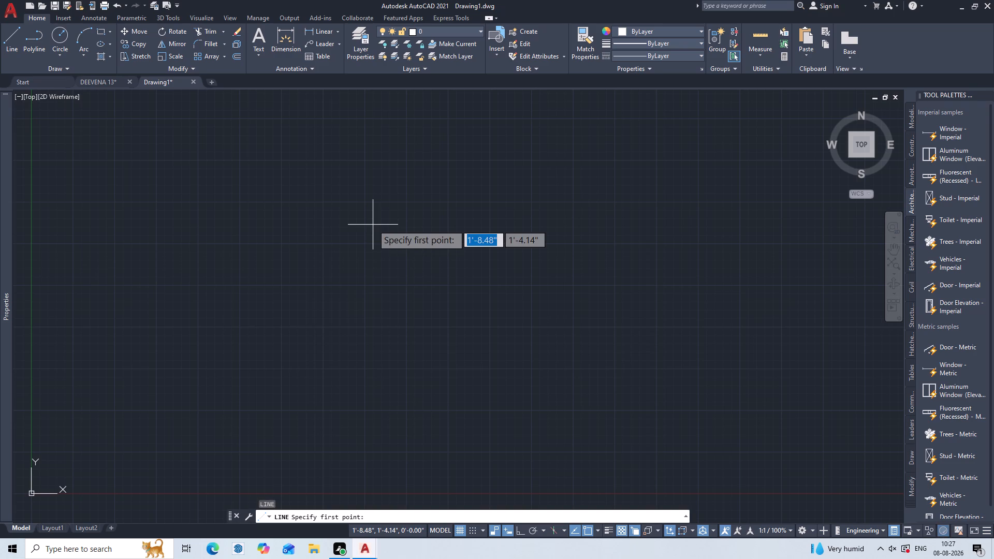
{"action": "key", "text": "F8"}
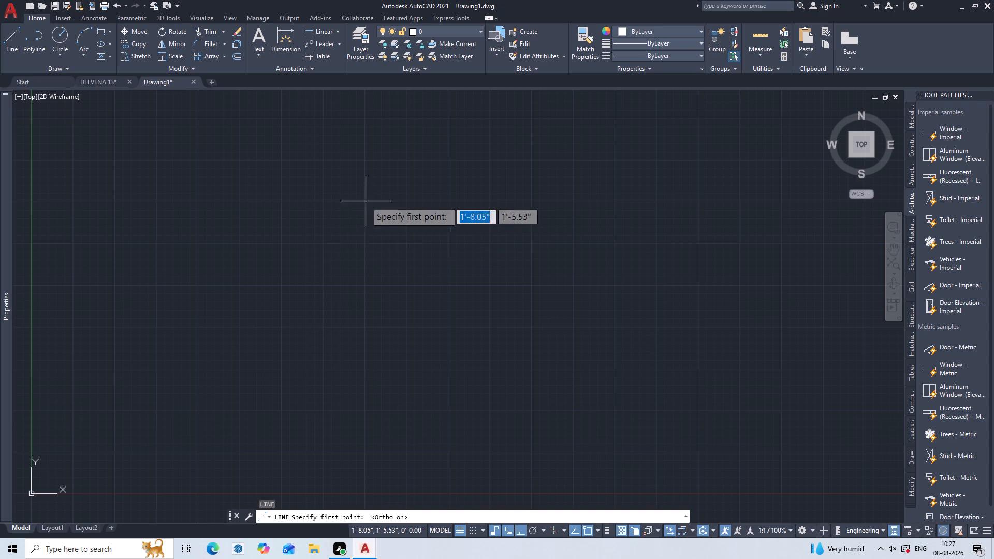
{"action": "left_click", "coordinate": [366, 201]}
{"action": "key", "text": "Escape"}
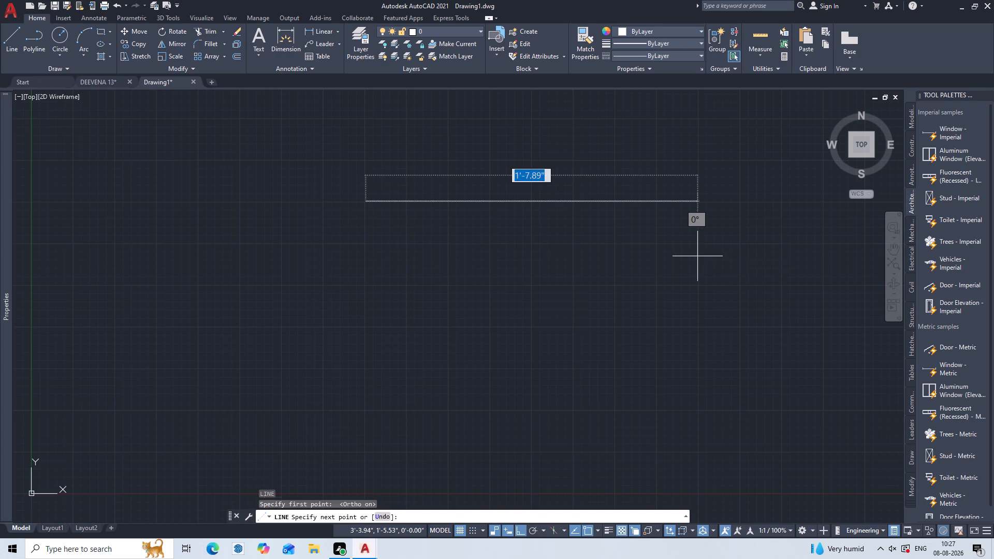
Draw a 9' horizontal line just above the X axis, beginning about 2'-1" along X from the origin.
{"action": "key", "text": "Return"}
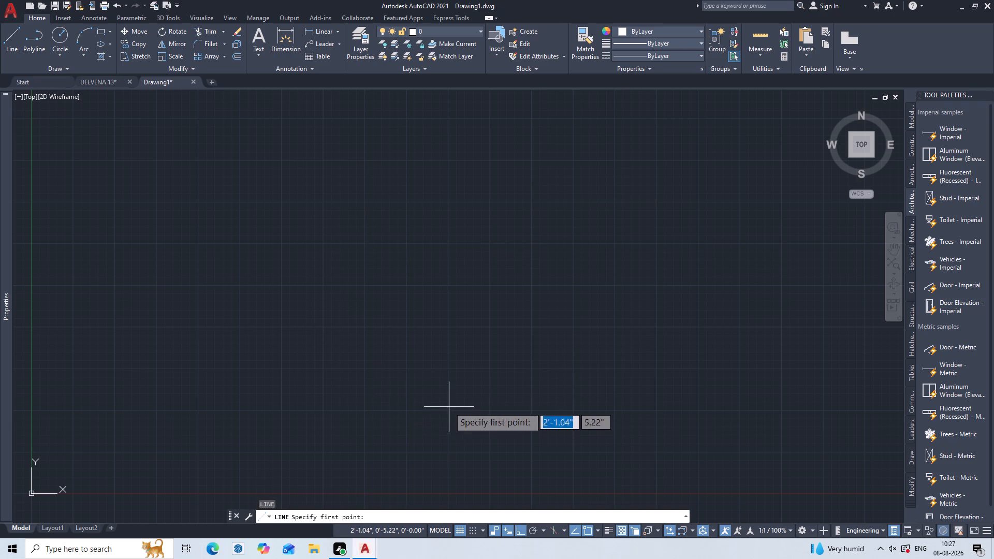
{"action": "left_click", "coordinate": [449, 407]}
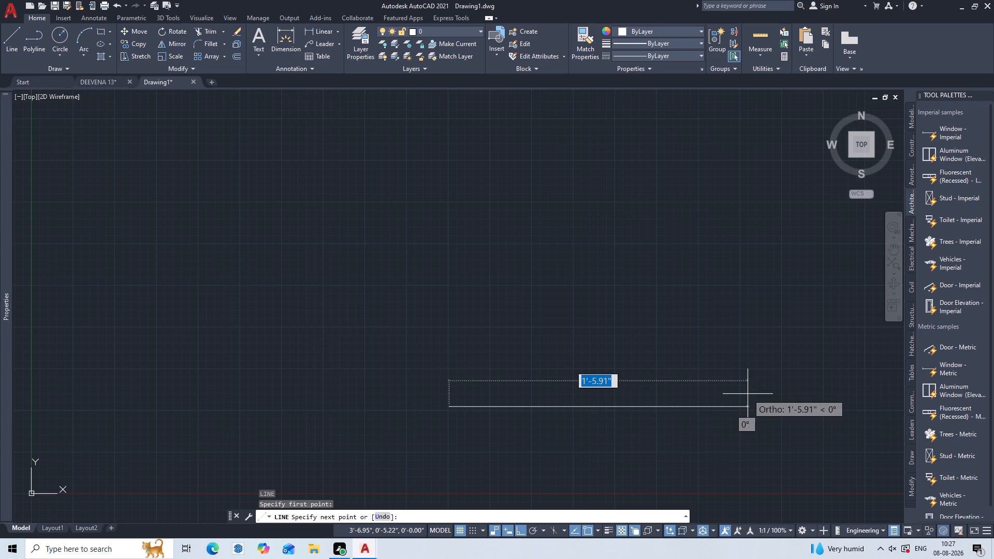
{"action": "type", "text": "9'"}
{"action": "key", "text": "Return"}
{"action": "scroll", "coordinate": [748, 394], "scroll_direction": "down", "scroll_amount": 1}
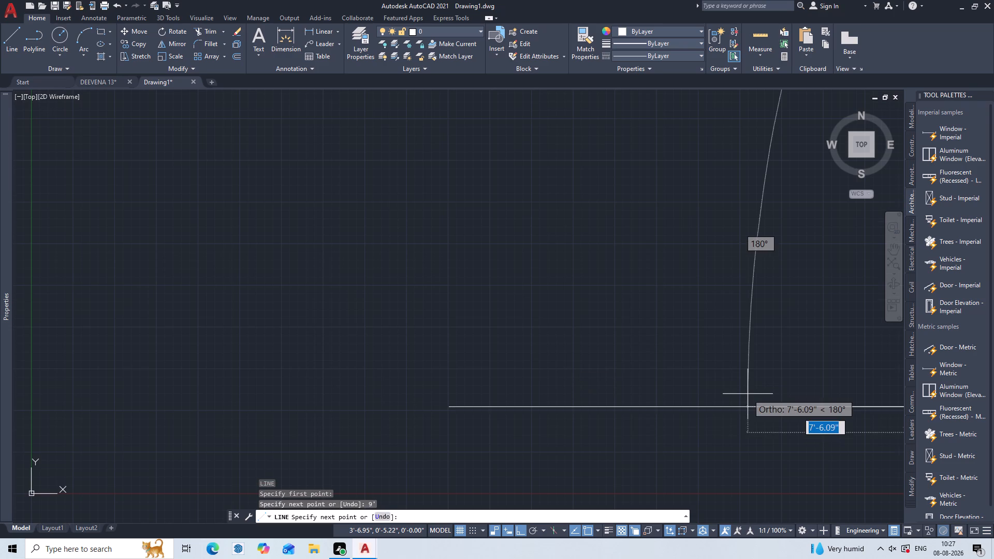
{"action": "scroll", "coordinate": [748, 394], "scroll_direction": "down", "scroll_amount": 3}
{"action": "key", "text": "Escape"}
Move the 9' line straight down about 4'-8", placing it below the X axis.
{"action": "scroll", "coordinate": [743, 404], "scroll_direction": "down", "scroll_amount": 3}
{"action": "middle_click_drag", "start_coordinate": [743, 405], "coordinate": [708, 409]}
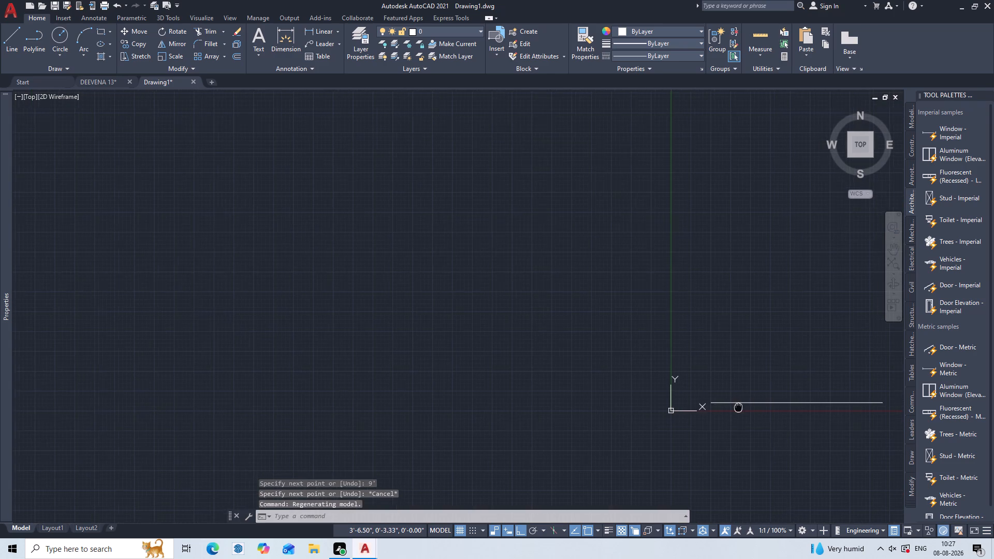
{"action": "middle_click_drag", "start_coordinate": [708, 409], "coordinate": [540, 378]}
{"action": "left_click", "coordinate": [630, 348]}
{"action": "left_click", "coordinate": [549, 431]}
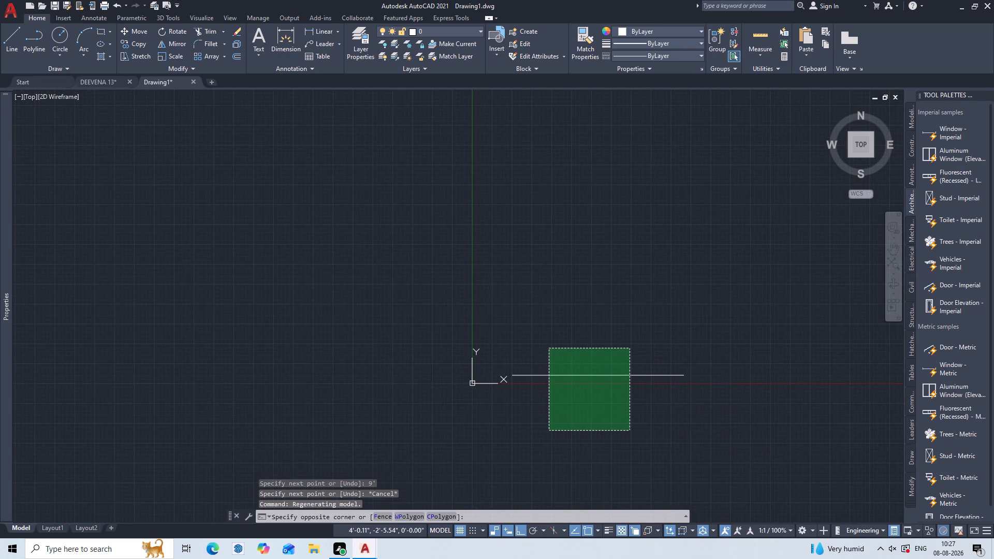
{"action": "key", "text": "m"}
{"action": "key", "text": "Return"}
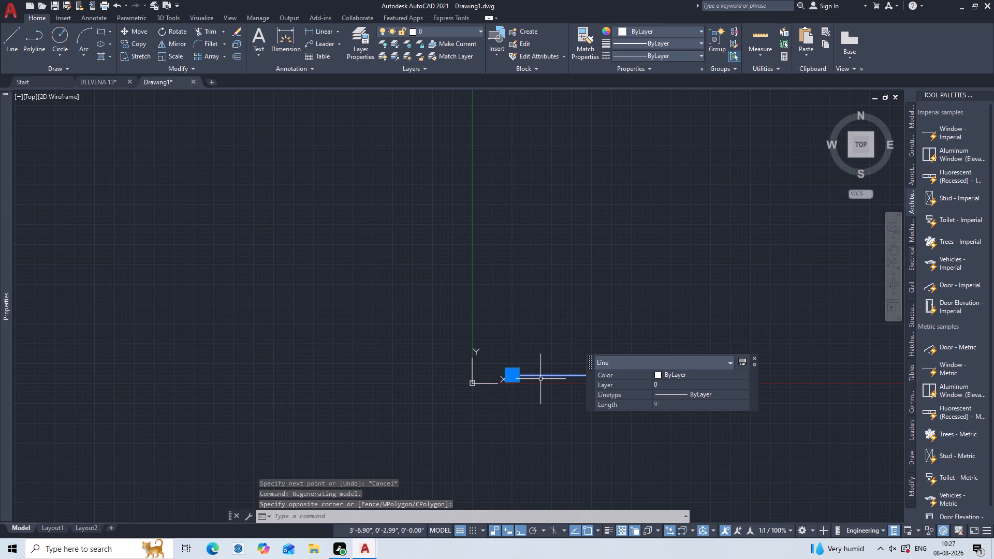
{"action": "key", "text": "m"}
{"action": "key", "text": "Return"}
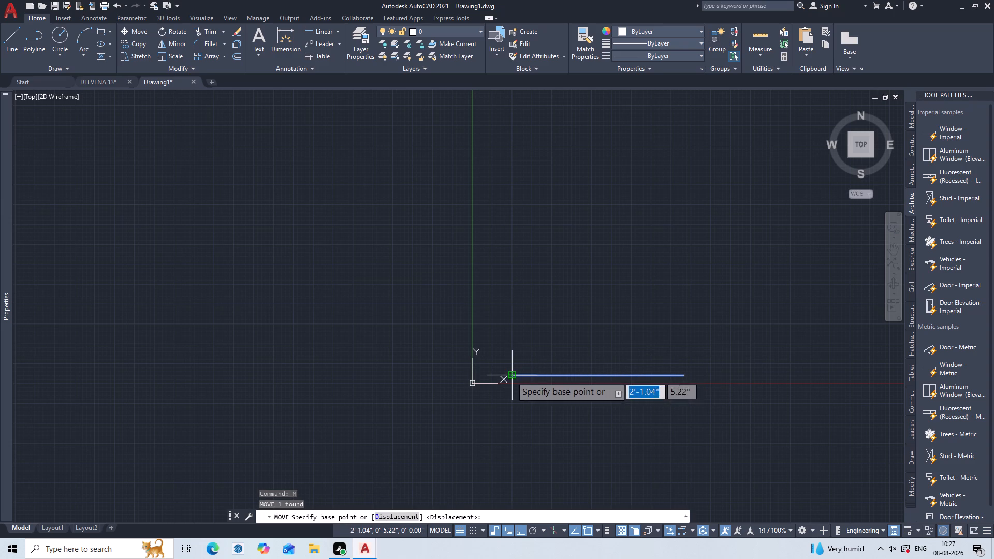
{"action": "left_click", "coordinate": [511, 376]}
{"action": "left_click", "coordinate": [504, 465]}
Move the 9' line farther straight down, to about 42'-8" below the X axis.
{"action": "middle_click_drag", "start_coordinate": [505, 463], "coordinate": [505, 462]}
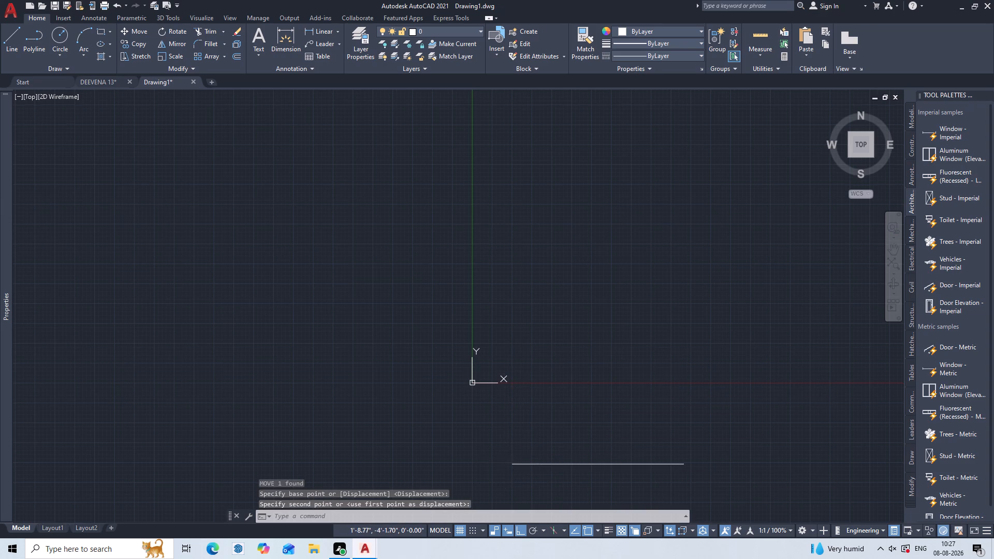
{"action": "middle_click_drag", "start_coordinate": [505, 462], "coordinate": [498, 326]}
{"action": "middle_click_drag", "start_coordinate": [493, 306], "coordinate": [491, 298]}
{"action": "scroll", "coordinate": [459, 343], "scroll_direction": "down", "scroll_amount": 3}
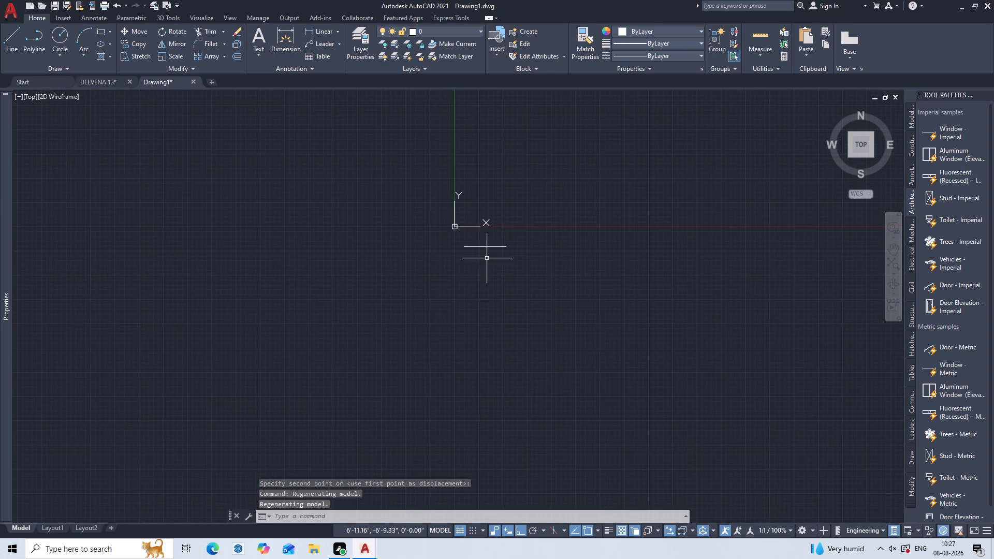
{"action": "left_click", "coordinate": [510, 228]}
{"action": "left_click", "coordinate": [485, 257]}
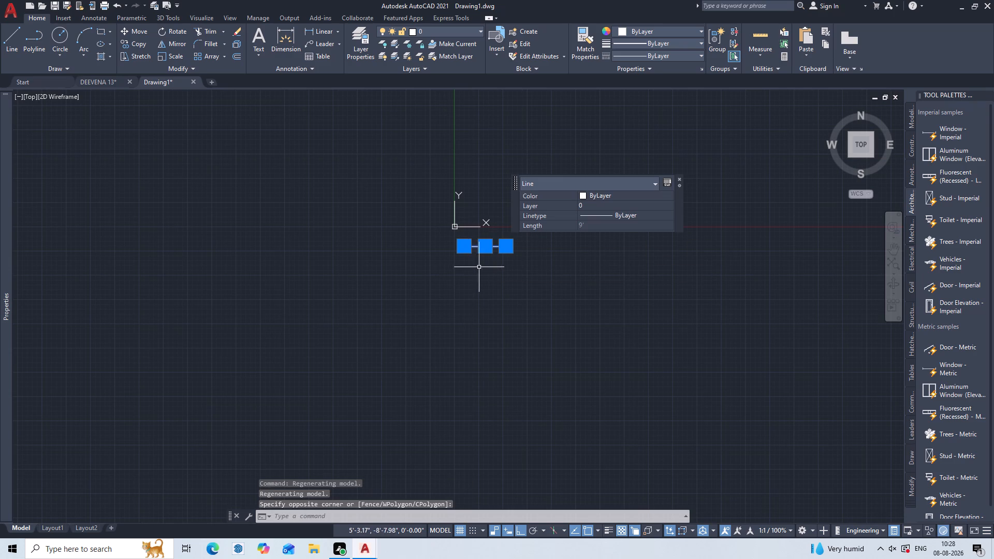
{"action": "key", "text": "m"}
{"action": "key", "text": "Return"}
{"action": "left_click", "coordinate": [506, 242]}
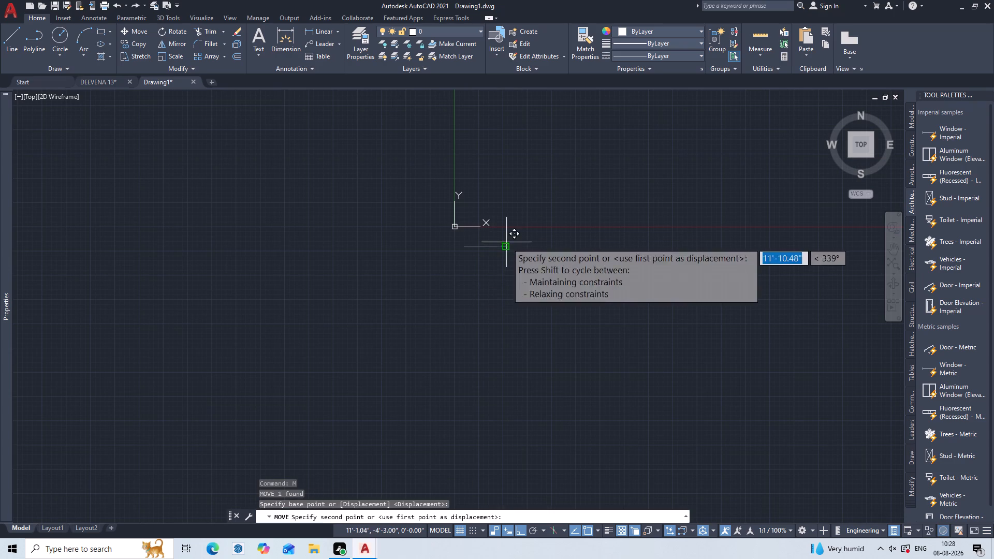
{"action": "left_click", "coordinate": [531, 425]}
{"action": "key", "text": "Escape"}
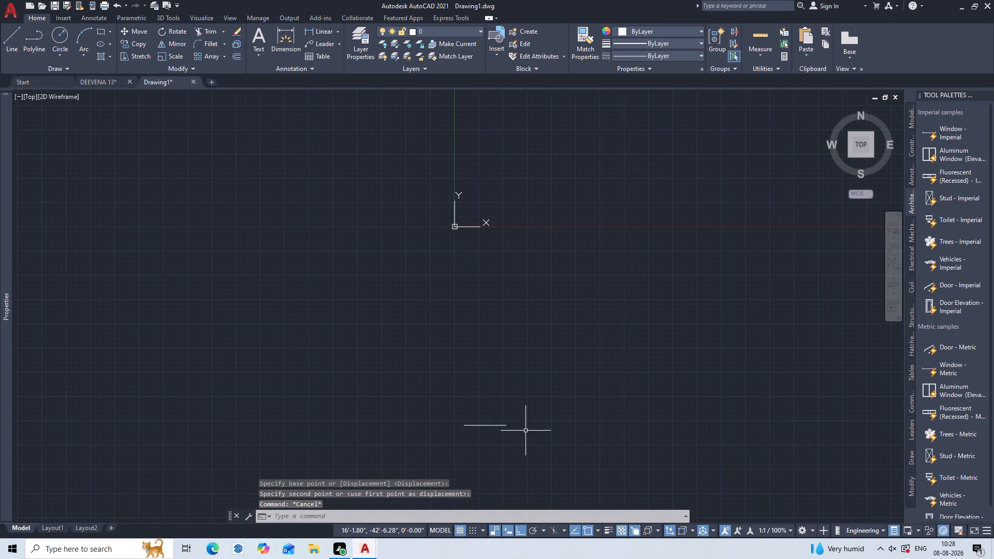
Preview a linear dimension between the line's two endpoints to examine its text and arrows, without placing it.
{"action": "scroll", "coordinate": [471, 448], "scroll_direction": "up", "scroll_amount": 4}
{"action": "right_click", "coordinate": [471, 444]}
{"action": "left_click", "coordinate": [401, 389]}
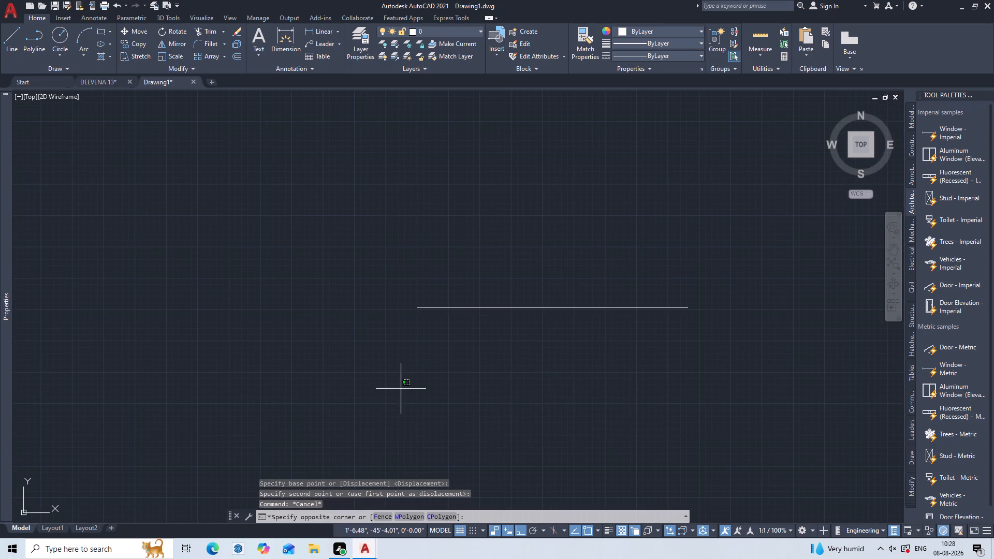
{"action": "key", "text": "Escape"}
{"action": "type", "text": "dli"}
{"action": "key", "text": "Return"}
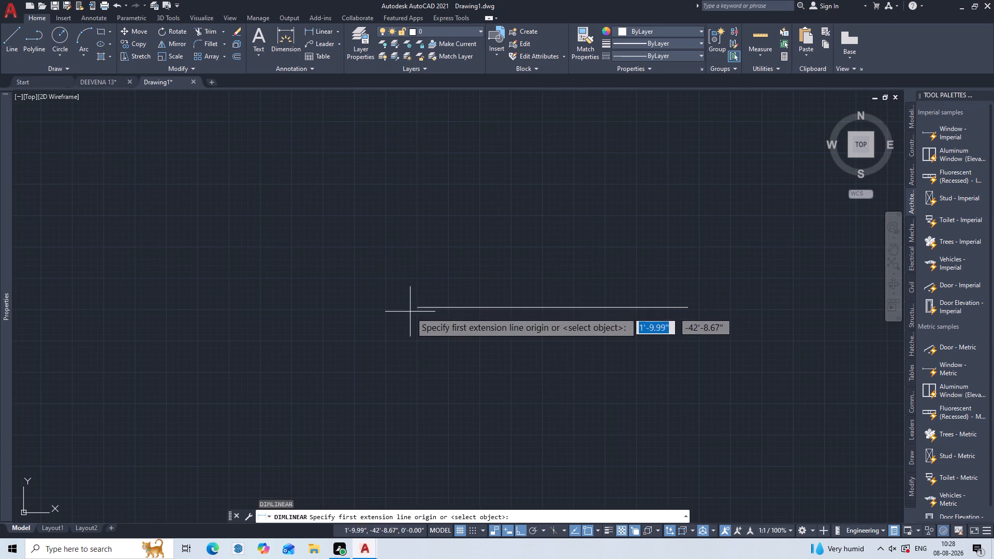
{"action": "left_click", "coordinate": [417, 308]}
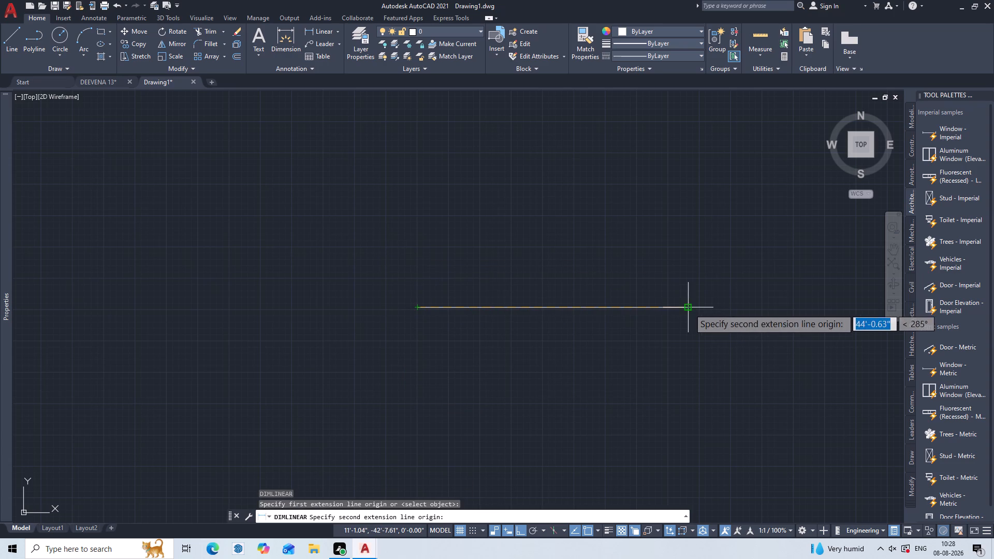
{"action": "left_click", "coordinate": [689, 308]}
{"action": "scroll", "coordinate": [690, 228], "scroll_direction": "up", "scroll_amount": 3}
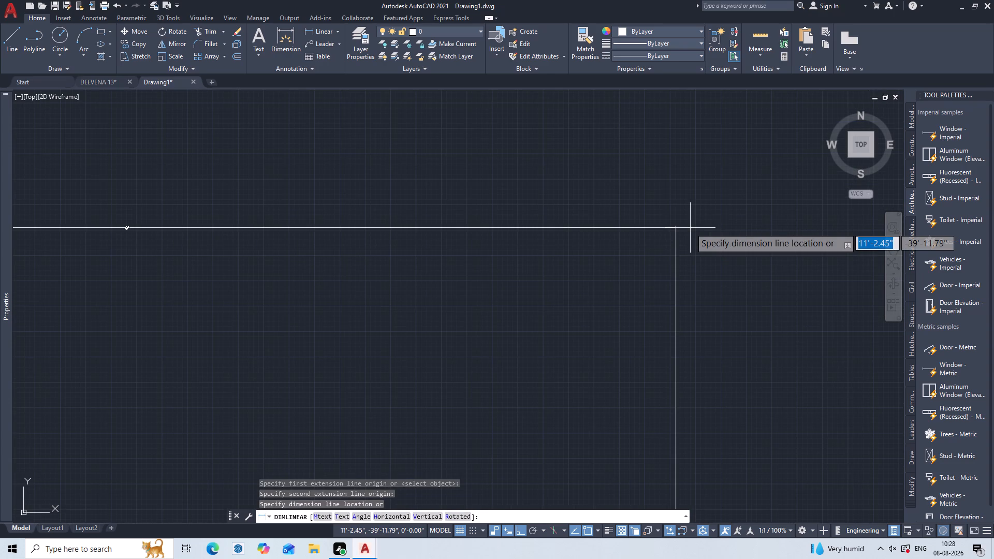
{"action": "middle_click_drag", "start_coordinate": [690, 228], "coordinate": [774, 288]}
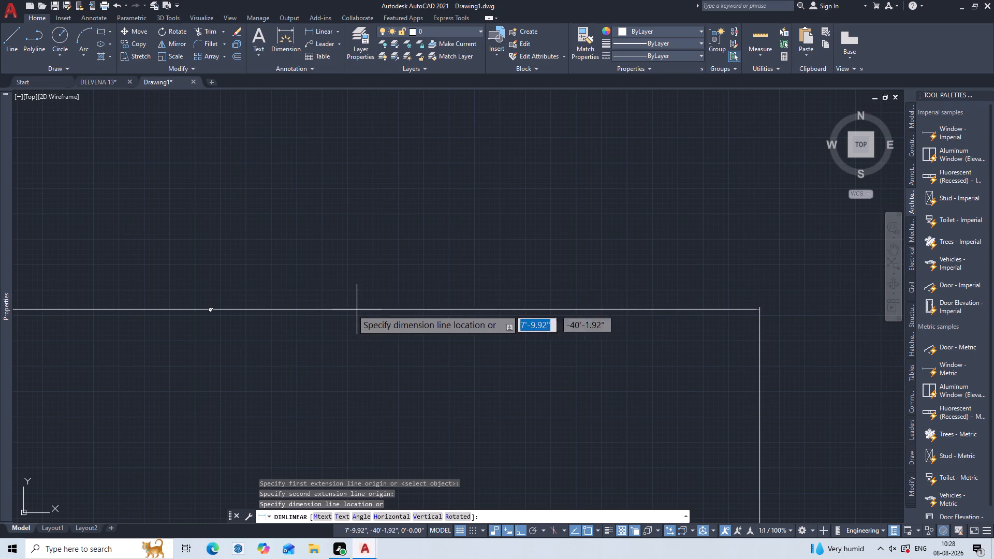
{"action": "scroll", "coordinate": [236, 307], "scroll_direction": "up", "scroll_amount": 4}
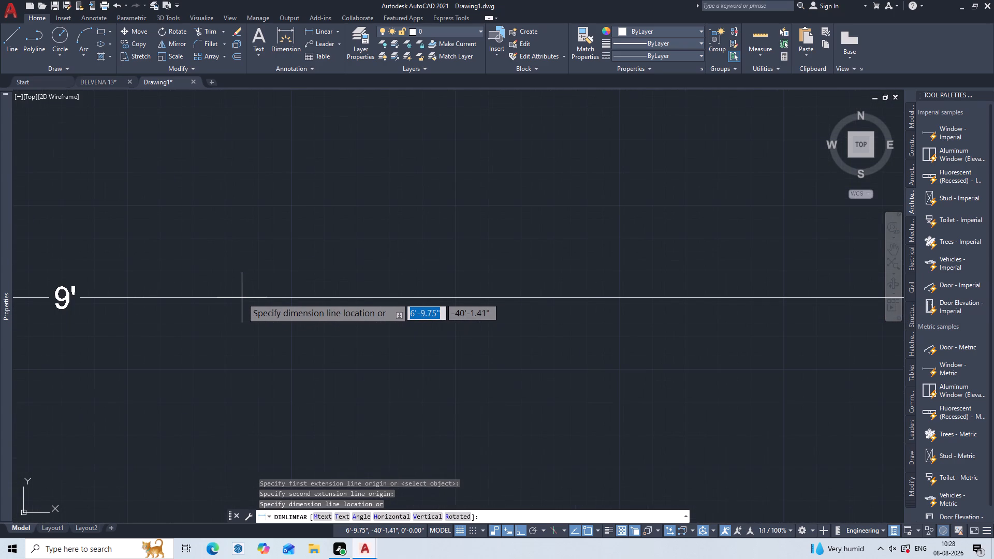
{"action": "key", "text": "Escape"}
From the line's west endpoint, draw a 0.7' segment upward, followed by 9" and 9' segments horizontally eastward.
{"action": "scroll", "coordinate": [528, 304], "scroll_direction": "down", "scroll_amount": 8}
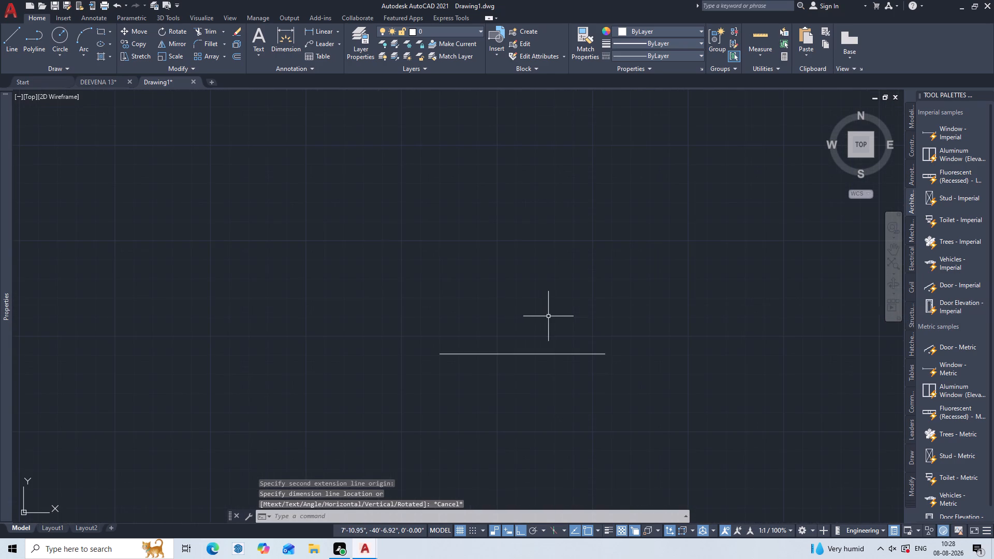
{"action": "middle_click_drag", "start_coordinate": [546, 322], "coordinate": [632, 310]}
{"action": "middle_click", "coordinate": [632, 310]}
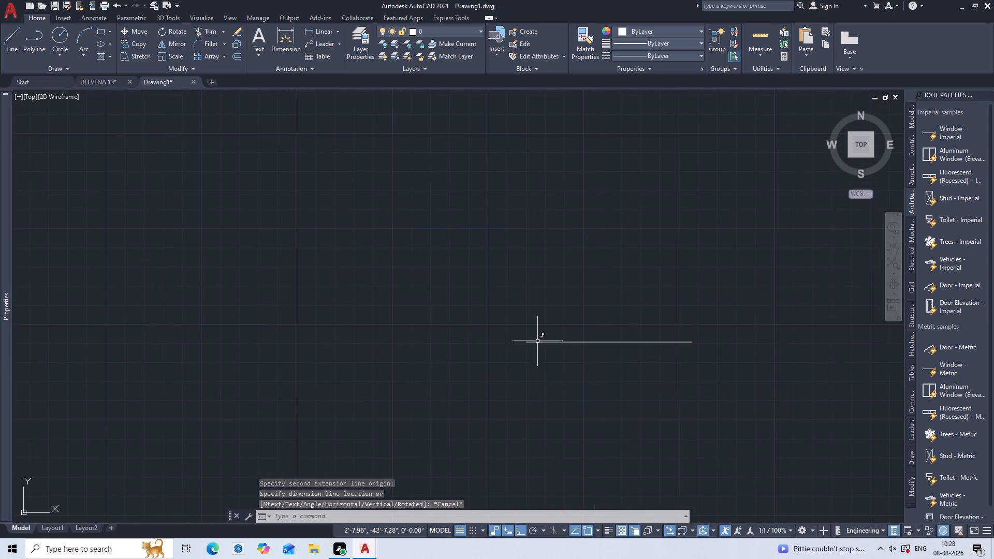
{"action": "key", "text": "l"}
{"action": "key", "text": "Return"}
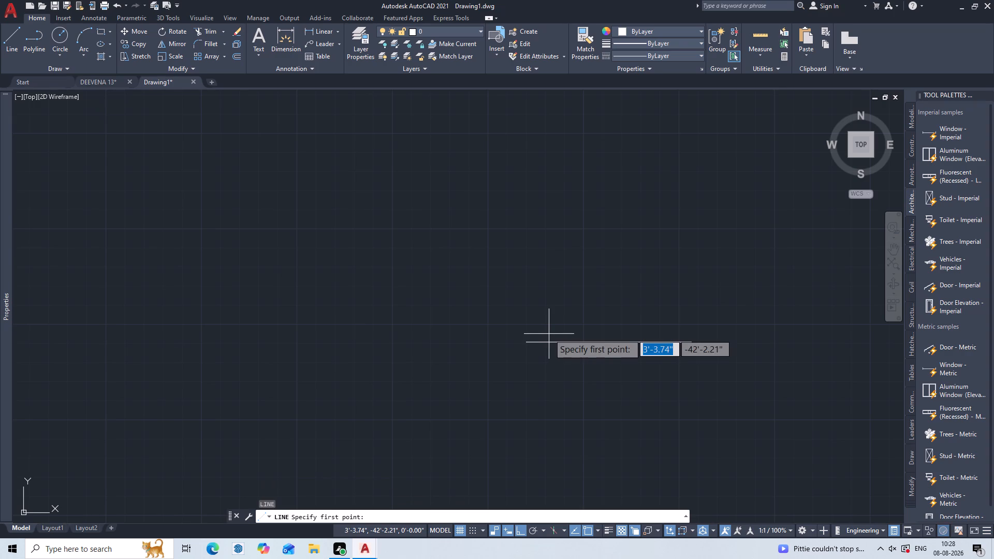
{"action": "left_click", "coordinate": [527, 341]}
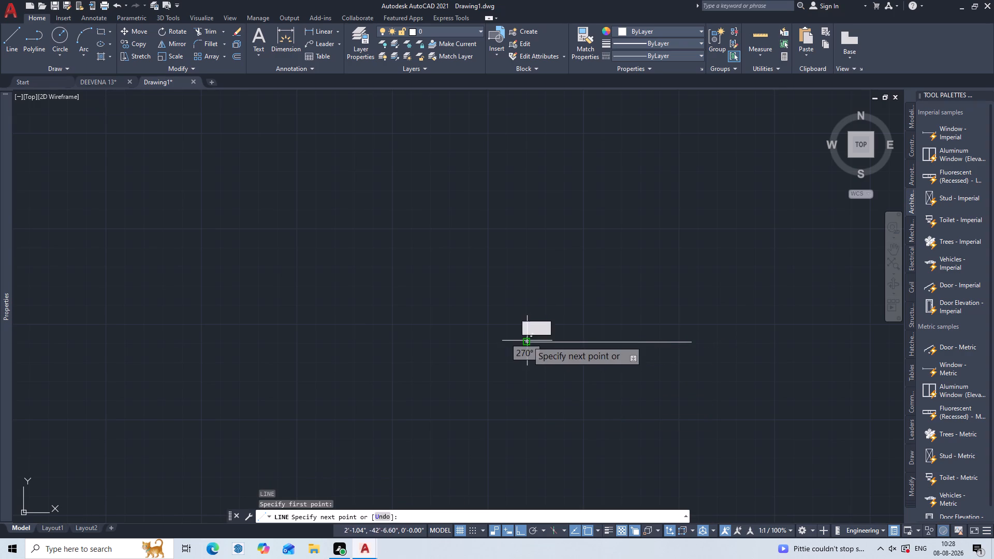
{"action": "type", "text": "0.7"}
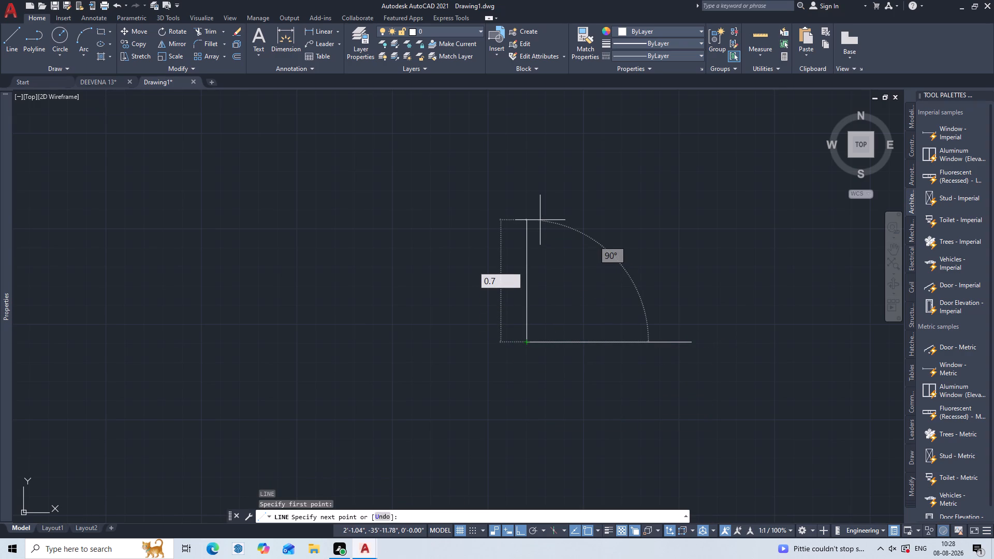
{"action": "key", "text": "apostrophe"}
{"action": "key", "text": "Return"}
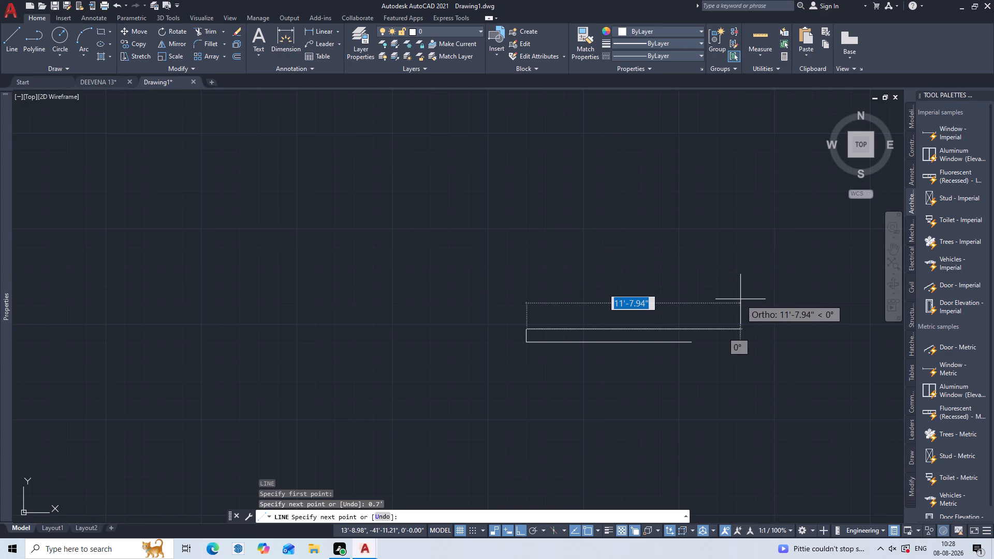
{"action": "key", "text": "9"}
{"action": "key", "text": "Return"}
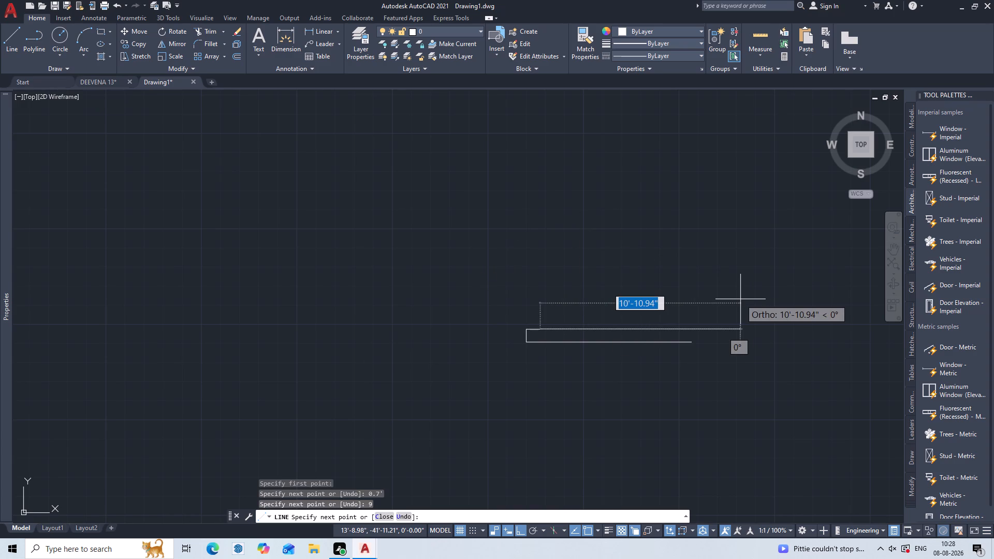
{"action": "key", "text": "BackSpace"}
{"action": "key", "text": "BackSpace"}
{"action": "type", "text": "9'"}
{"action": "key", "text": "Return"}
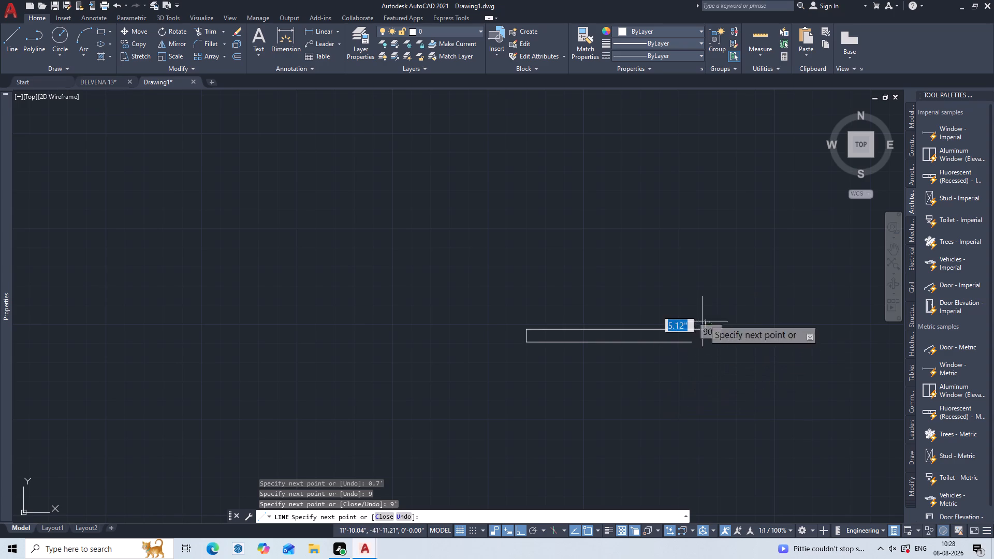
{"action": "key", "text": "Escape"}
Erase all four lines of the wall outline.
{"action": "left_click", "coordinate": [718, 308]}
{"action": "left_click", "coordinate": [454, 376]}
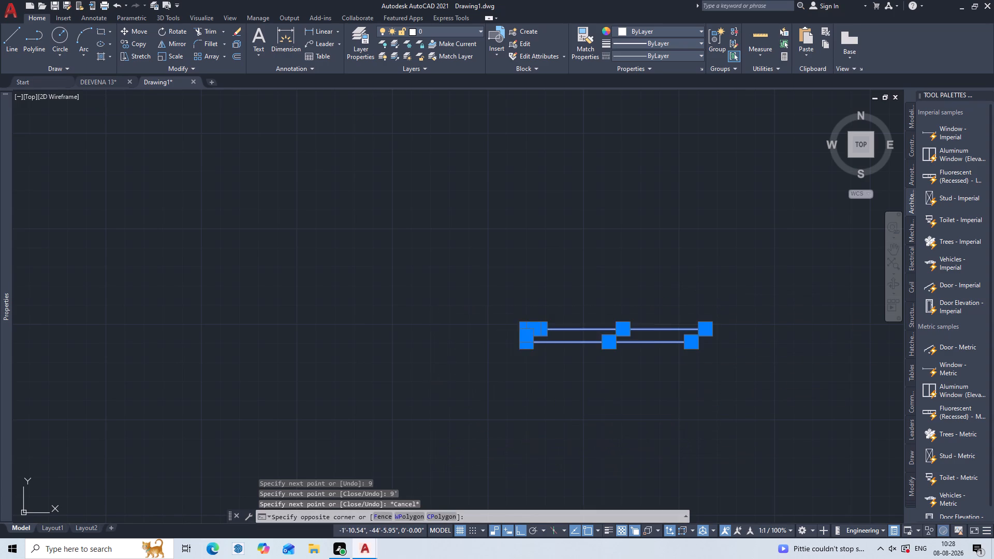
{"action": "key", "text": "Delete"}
Draw a closed wall outline from lines: 9' east, 0.7' up, 9' back west and 0.7' down to the start.
{"action": "key", "text": "l"}
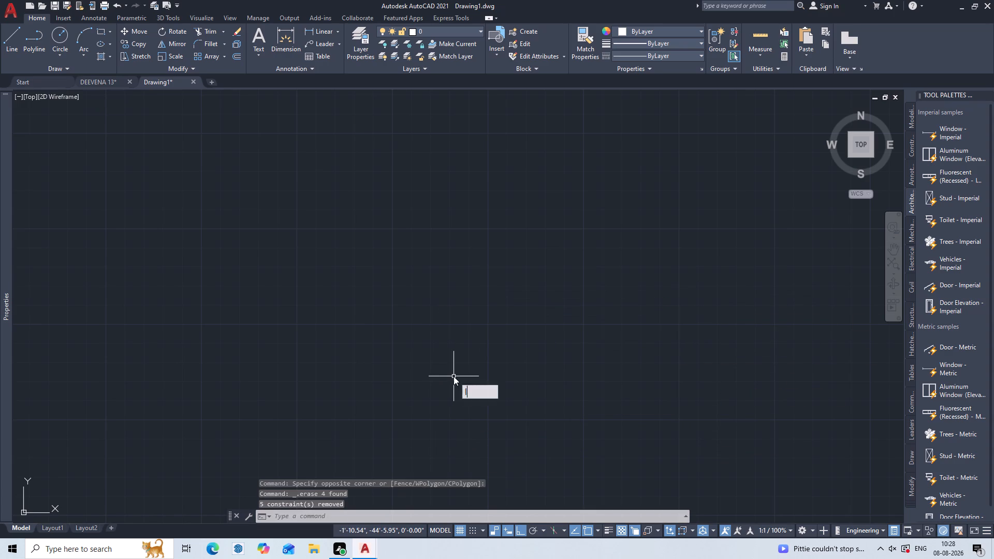
{"action": "key", "text": "Return"}
{"action": "left_click", "coordinate": [422, 373]}
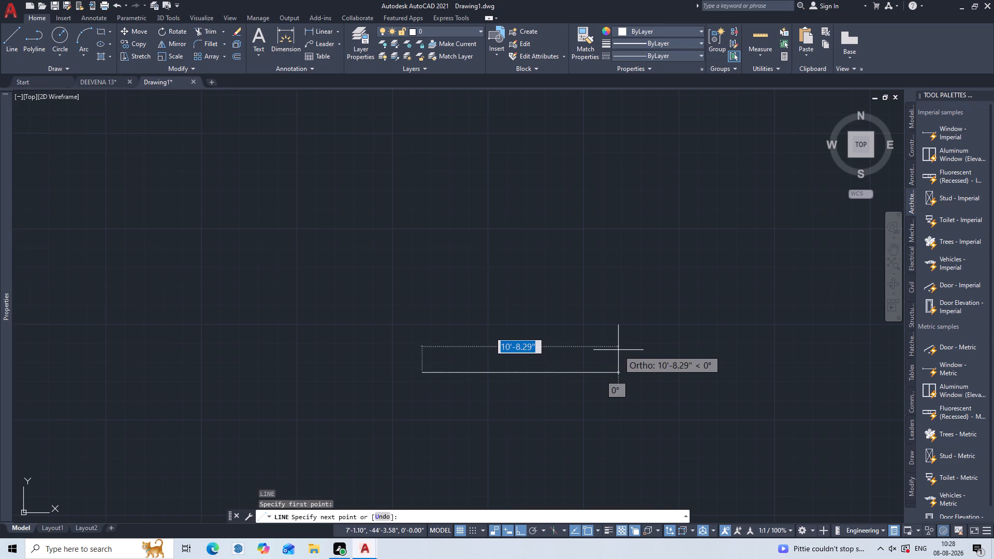
{"action": "key", "text": "8"}
{"action": "key", "text": "BackSpace"}
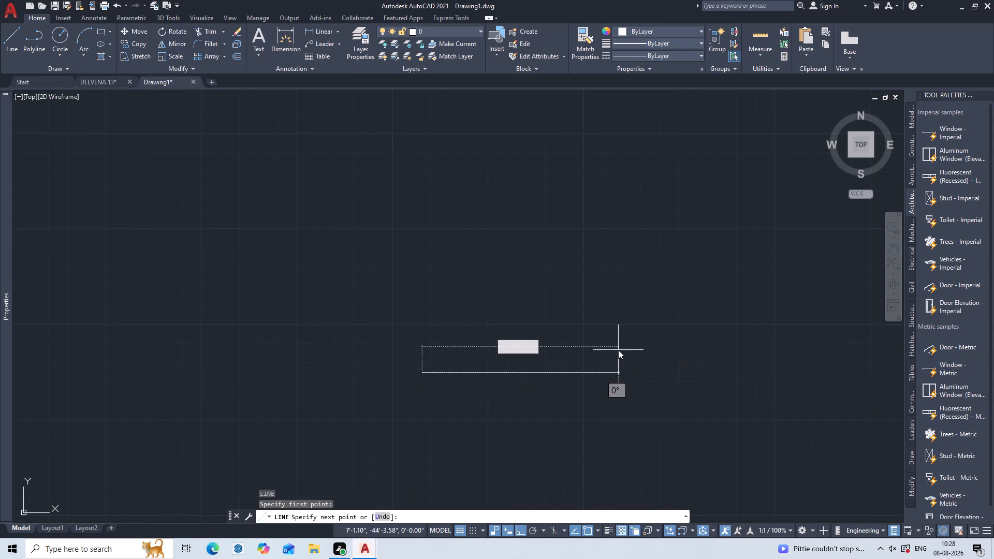
{"action": "type", "text": "9'"}
{"action": "key", "text": "Return"}
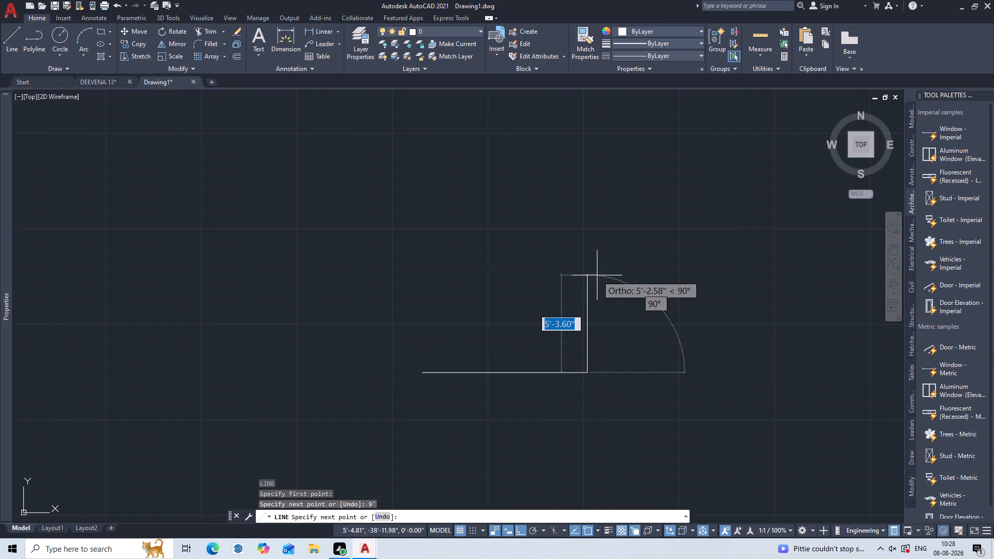
{"action": "type", "text": "0.7'"}
{"action": "key", "text": "Return"}
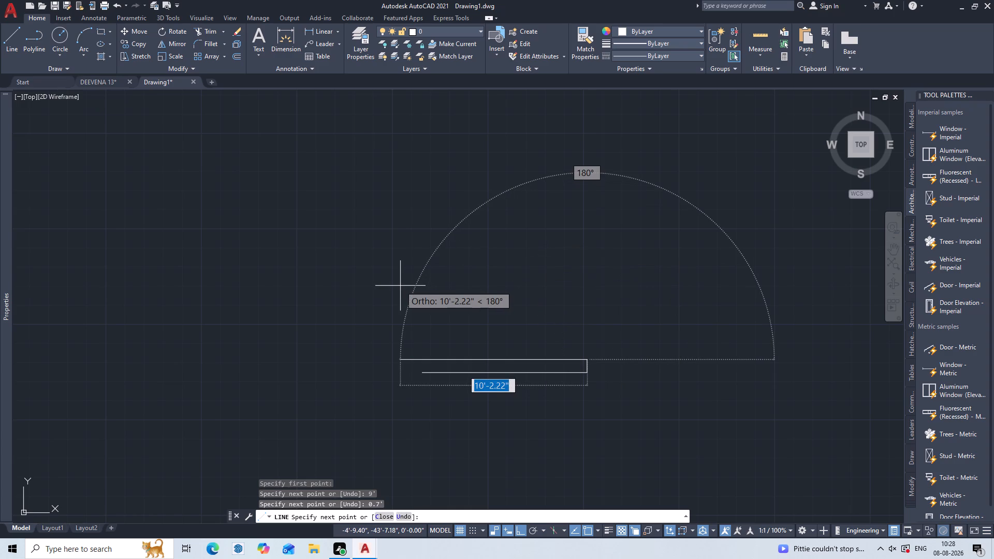
{"action": "type", "text": "9'"}
{"action": "key", "text": "Return"}
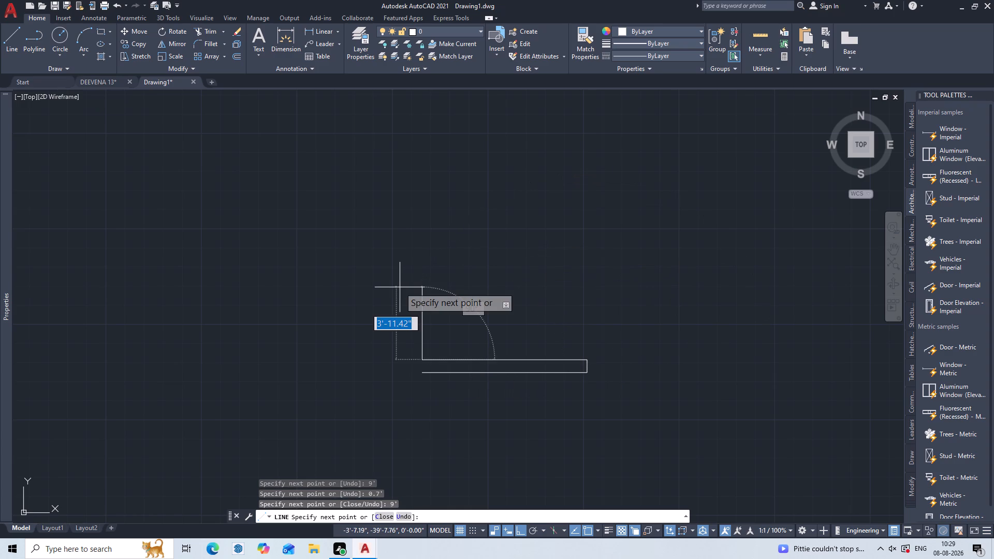
{"action": "type", "text": "0.7'"}
{"action": "key", "text": "Return"}
{"action": "key", "text": "Escape"}
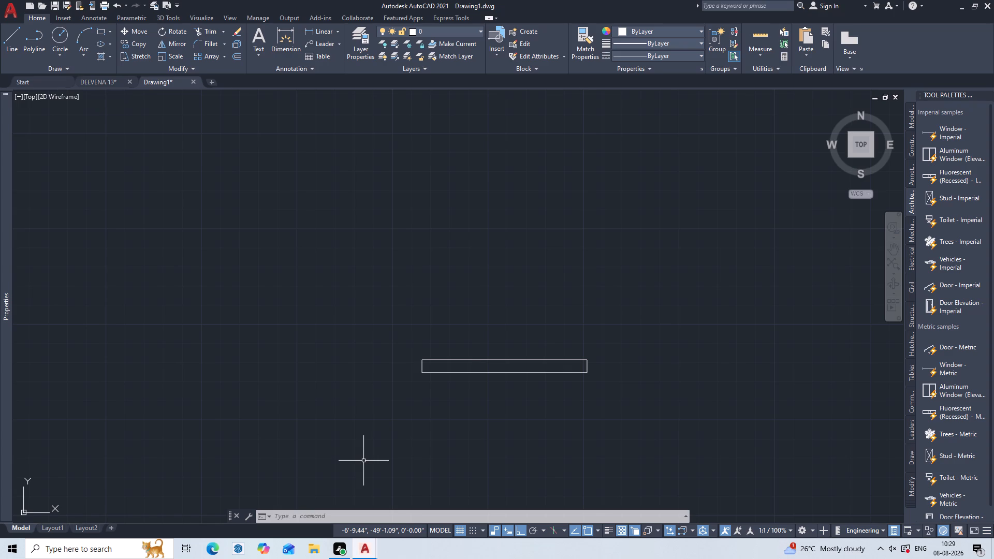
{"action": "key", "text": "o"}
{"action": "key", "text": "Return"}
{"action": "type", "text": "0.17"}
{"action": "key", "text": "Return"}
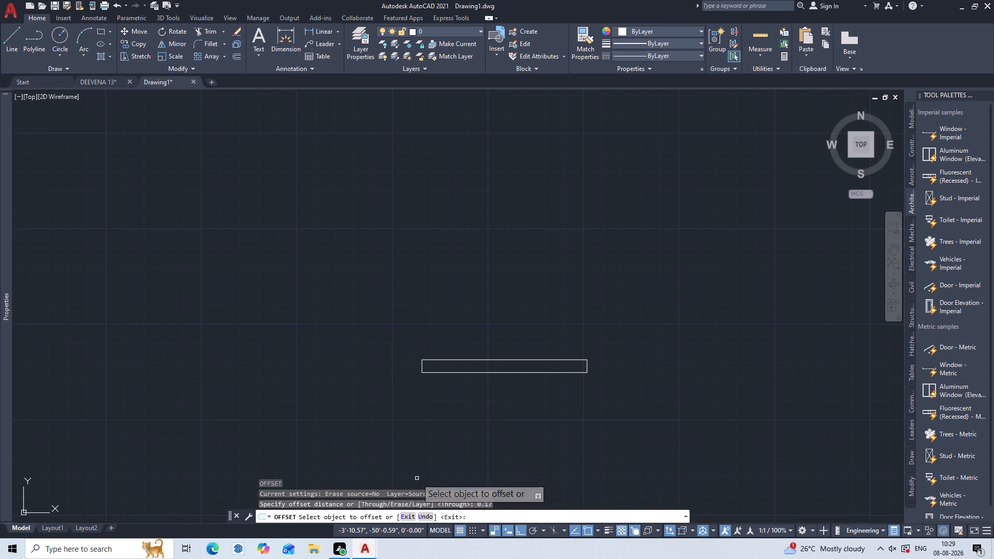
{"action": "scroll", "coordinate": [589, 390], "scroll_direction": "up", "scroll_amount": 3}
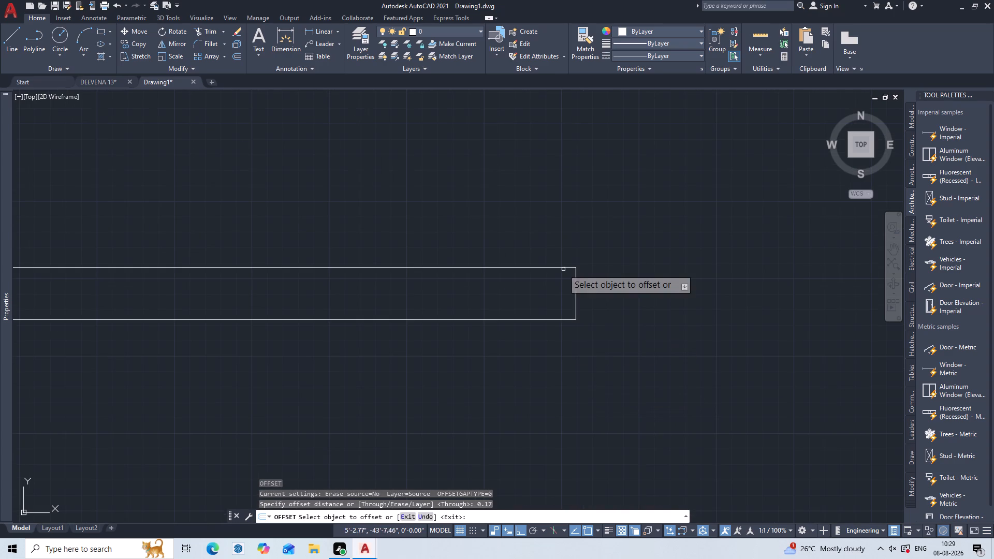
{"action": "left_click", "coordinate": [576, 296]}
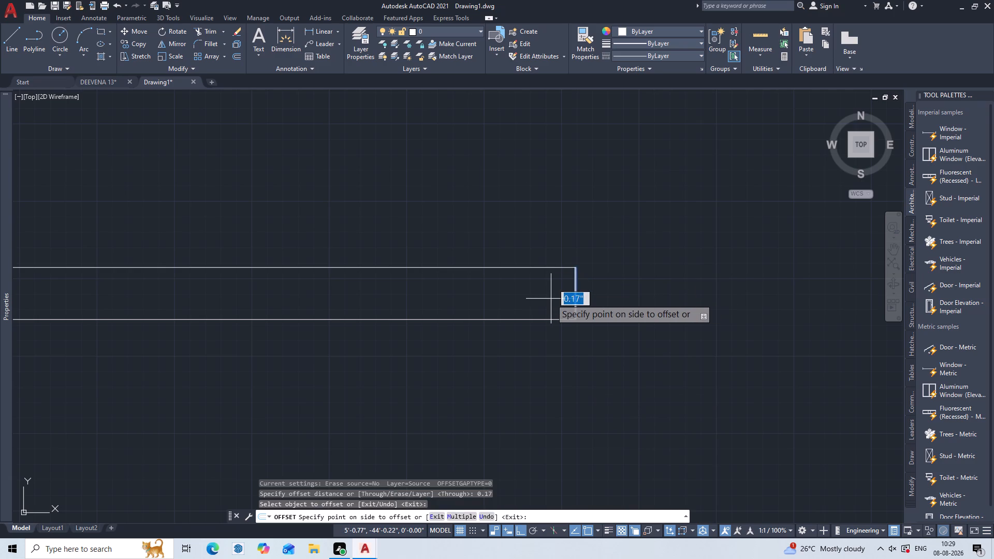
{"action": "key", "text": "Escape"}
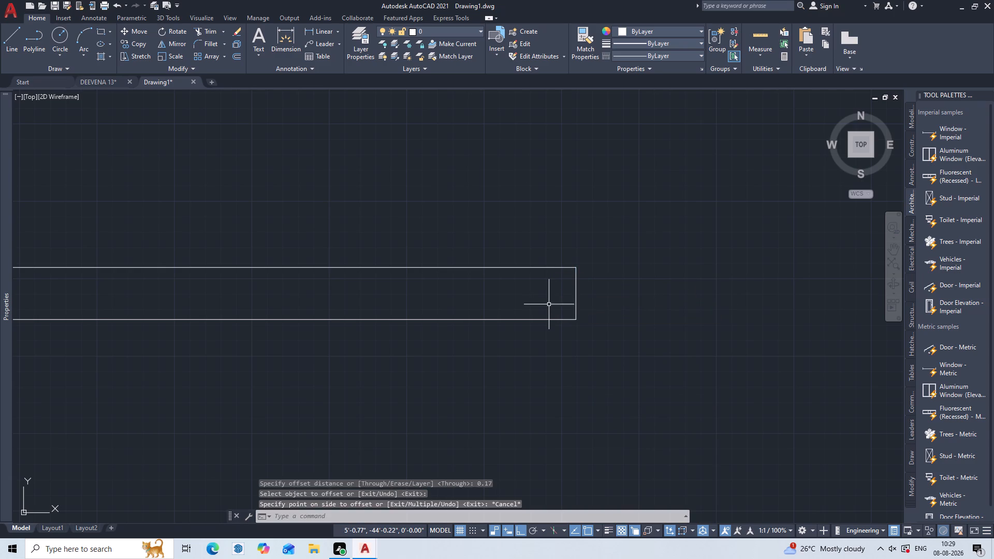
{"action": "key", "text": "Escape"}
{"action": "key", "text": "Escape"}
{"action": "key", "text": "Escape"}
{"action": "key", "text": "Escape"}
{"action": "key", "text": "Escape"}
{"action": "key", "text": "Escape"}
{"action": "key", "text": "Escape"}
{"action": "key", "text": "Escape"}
Offset the wall outline's east end line 0.17' inward, toward the west.
{"action": "key", "text": "o"}
{"action": "key", "text": "Return"}
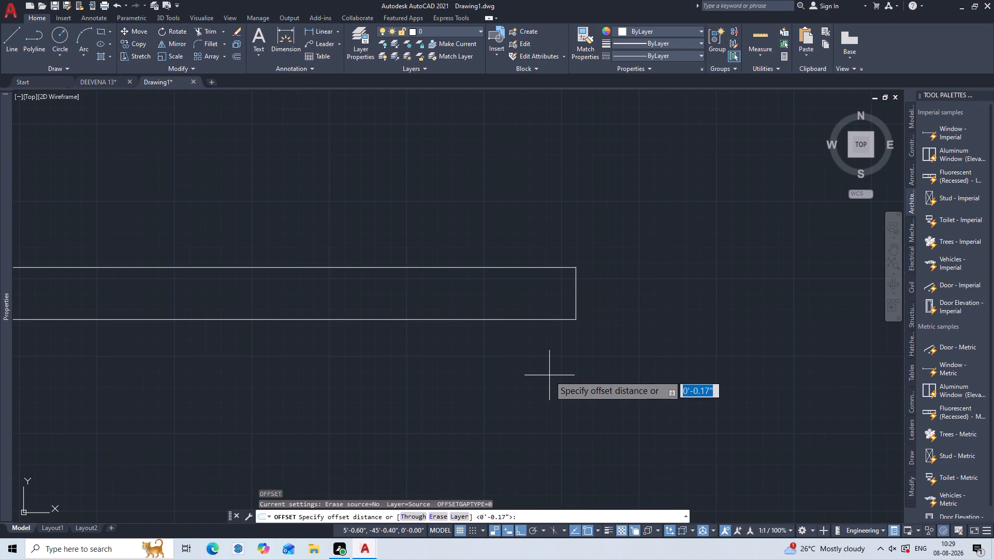
{"action": "type", "text": "0.17'"}
{"action": "key", "text": "Return"}
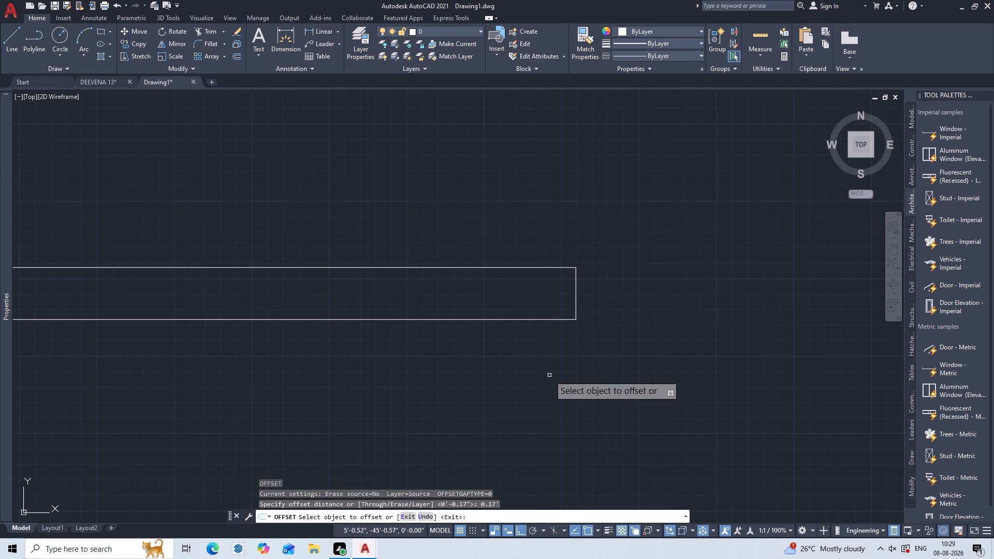
{"action": "left_click", "coordinate": [574, 303]}
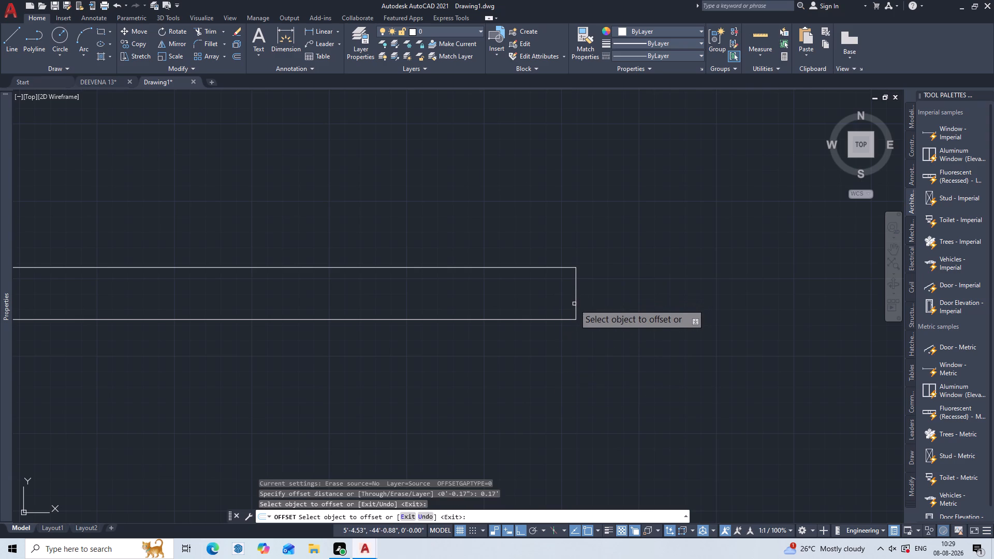
{"action": "left_click", "coordinate": [576, 305]}
{"action": "left_click", "coordinate": [552, 310]}
{"action": "key", "text": "Escape"}
{"action": "key", "text": "Escape"}
{"action": "key", "text": "Escape"}
{"action": "key", "text": "Escape"}
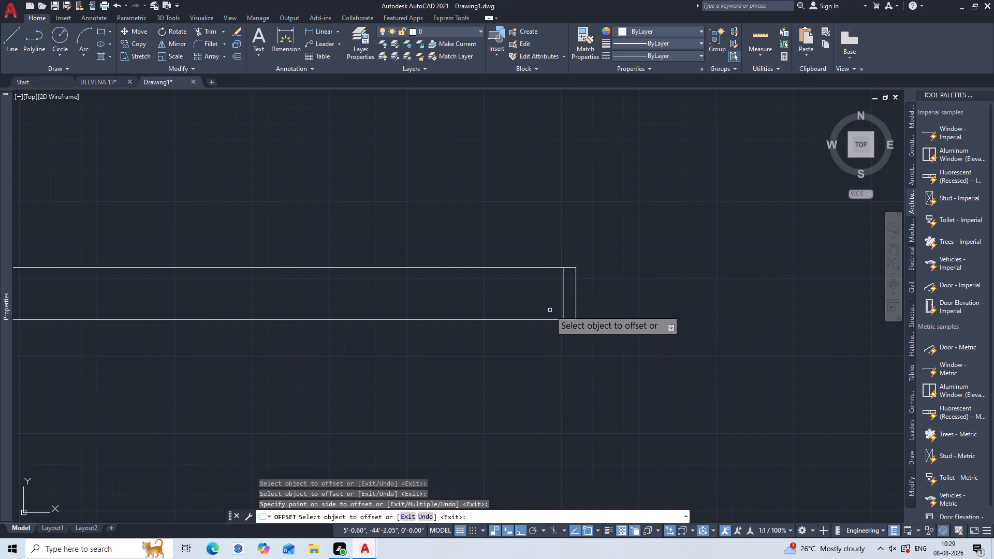
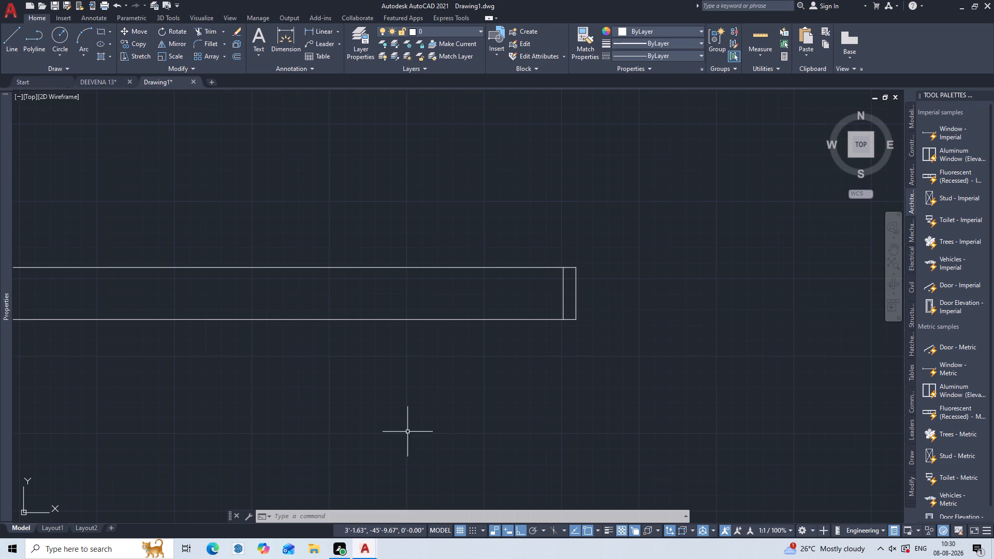
Offset the wall outline's west end line 0.23' inward, toward the east.
{"action": "middle_click_drag", "start_coordinate": [407, 432], "coordinate": [610, 405]}
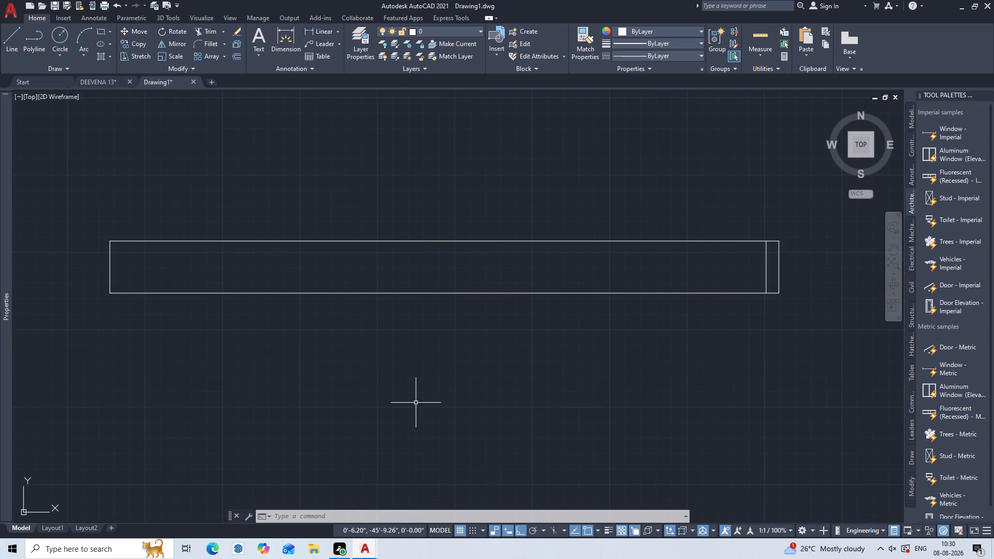
{"action": "key", "text": "o"}
{"action": "key", "text": "Return"}
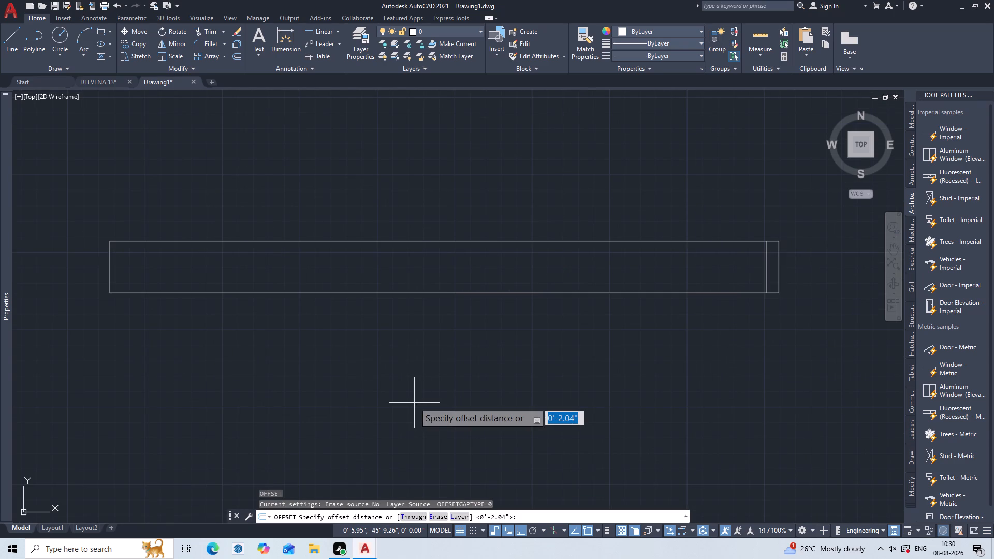
{"action": "type", "text": "0.23'"}
{"action": "key", "text": "Return"}
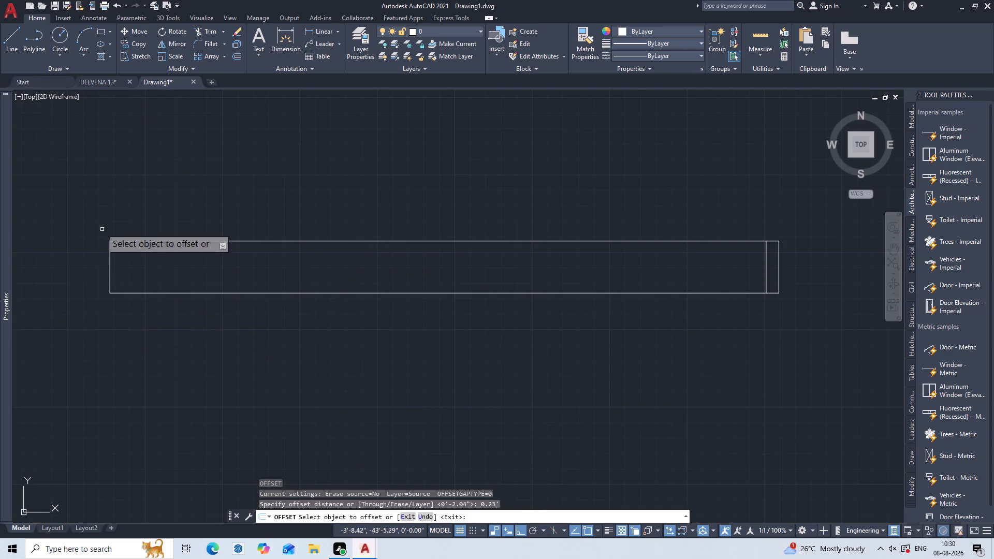
{"action": "left_click", "coordinate": [110, 258]}
{"action": "left_click", "coordinate": [129, 270]}
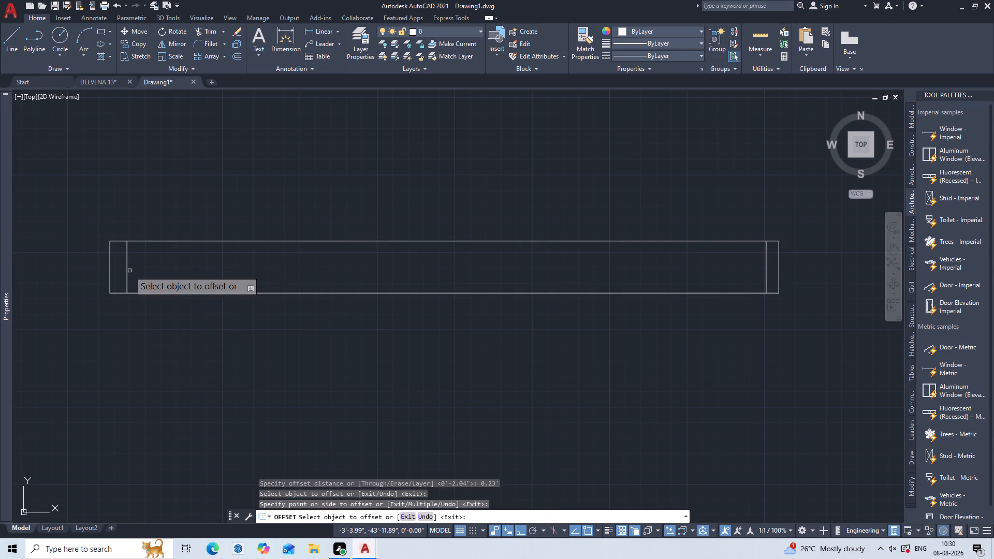
{"action": "key", "text": "Escape"}
{"action": "key", "text": "Escape"}
{"action": "key", "text": "Escape"}
{"action": "key", "text": "Escape"}
{"action": "key", "text": "Escape"}
{"action": "key", "text": "Escape"}
{"action": "key", "text": "Escape"}
{"action": "key", "text": "Escape"}
{"action": "key", "text": "Escape"}
{"action": "key", "text": "Escape"}
{"action": "key", "text": "Escape"}
{"action": "key", "text": "Escape"}
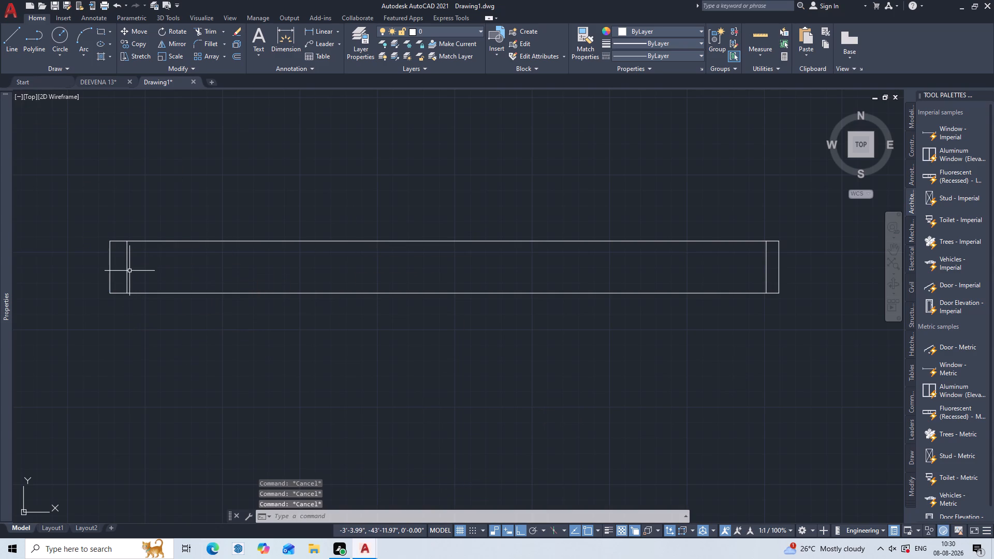
From the top end of the west offset line, draw a line 2.41' up and 0.35' east.
{"action": "key", "text": "l"}
{"action": "key", "text": "Return"}
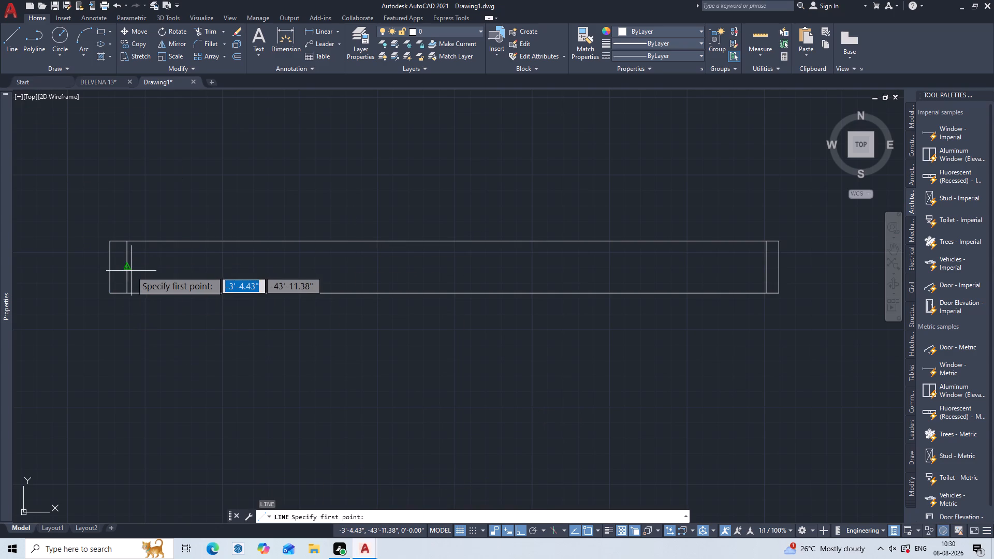
{"action": "left_click", "coordinate": [130, 243]}
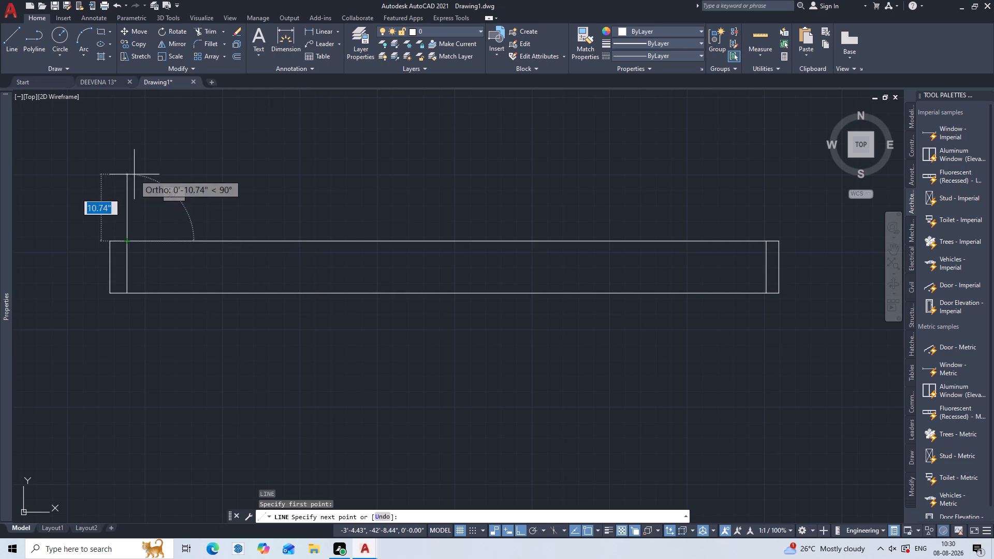
{"action": "middle_click_drag", "start_coordinate": [143, 171], "coordinate": [237, 296]}
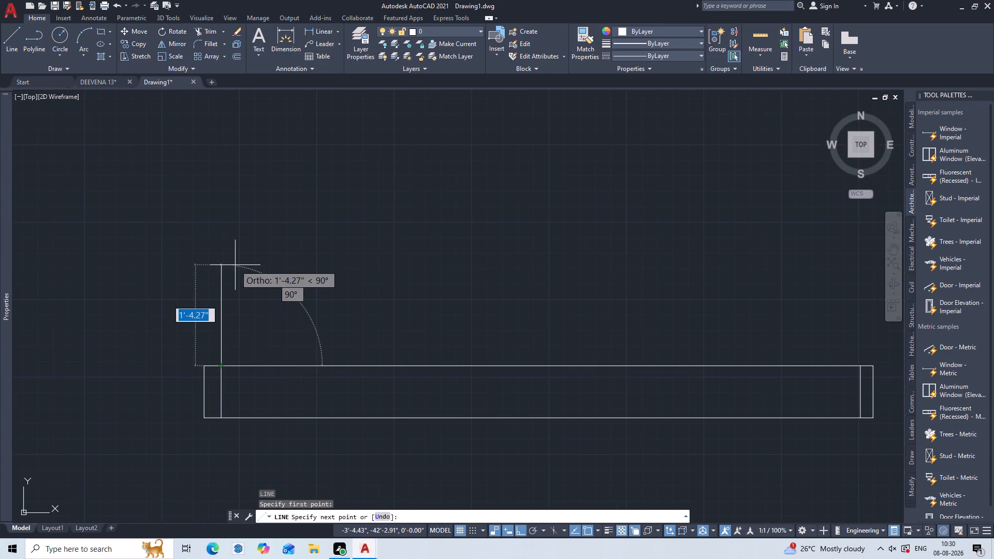
{"action": "type", "text": "2.41'"}
{"action": "key", "text": "Return"}
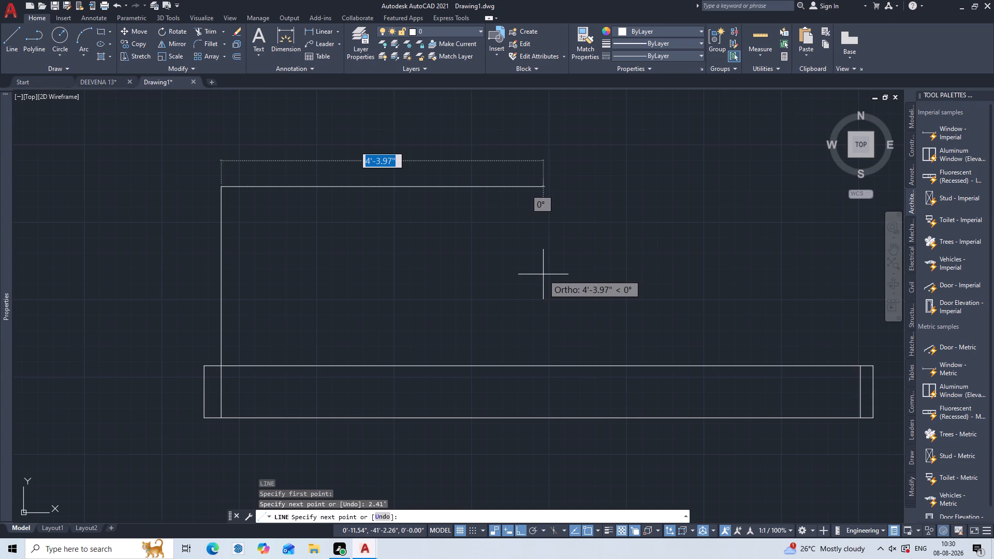
{"action": "type", "text": "0.35'"}
{"action": "key", "text": "Return"}
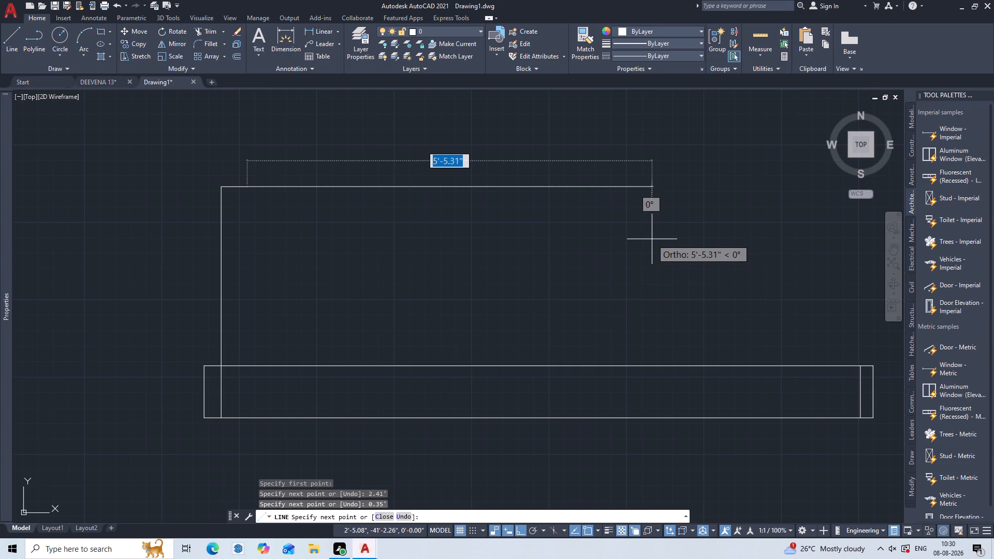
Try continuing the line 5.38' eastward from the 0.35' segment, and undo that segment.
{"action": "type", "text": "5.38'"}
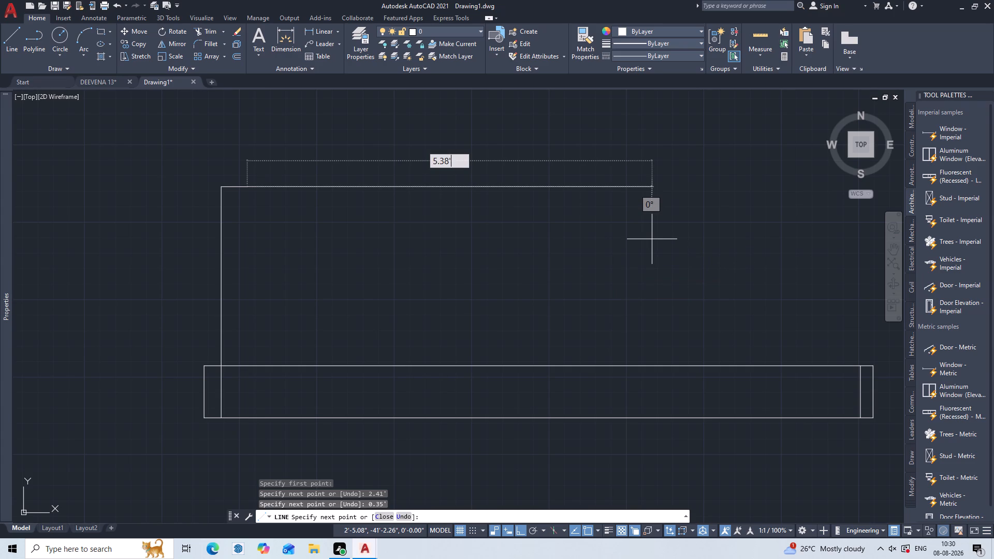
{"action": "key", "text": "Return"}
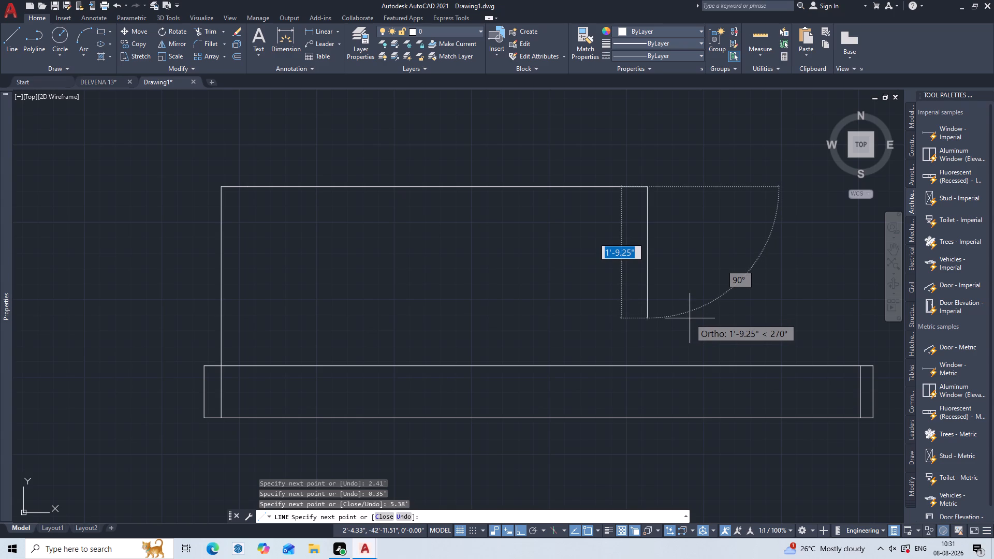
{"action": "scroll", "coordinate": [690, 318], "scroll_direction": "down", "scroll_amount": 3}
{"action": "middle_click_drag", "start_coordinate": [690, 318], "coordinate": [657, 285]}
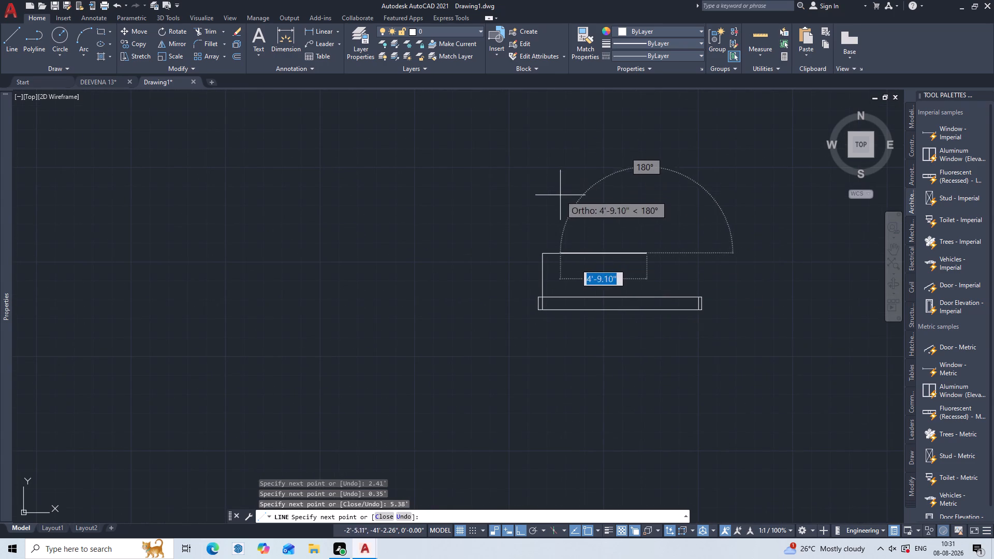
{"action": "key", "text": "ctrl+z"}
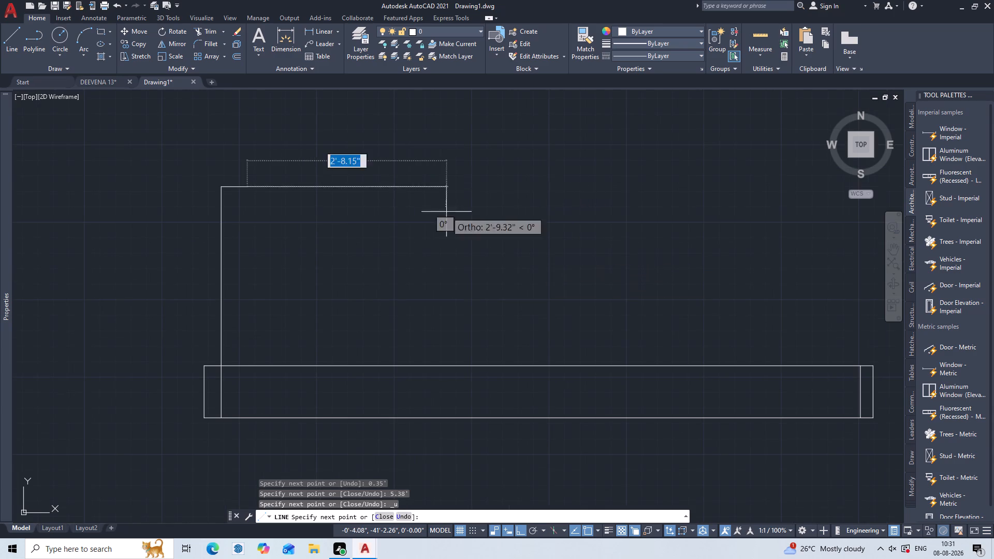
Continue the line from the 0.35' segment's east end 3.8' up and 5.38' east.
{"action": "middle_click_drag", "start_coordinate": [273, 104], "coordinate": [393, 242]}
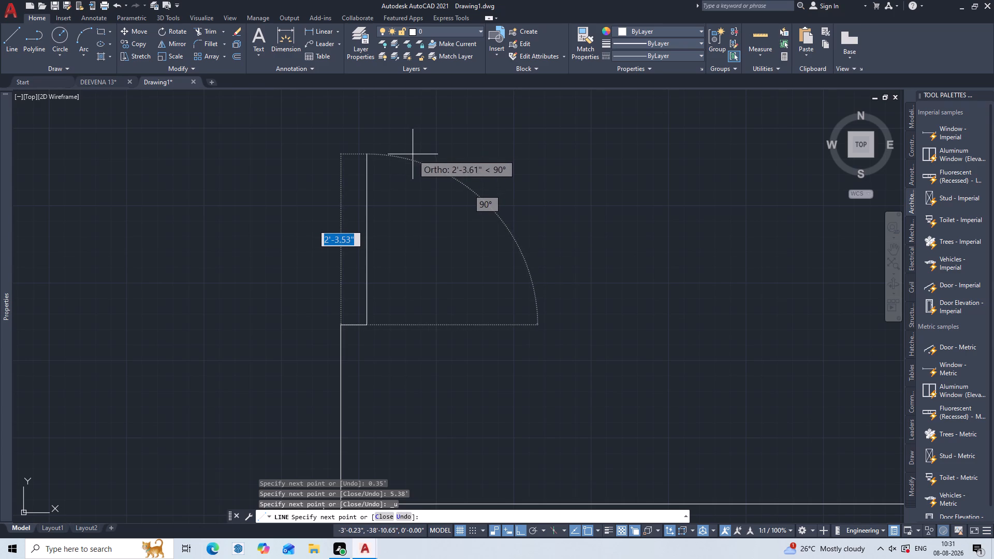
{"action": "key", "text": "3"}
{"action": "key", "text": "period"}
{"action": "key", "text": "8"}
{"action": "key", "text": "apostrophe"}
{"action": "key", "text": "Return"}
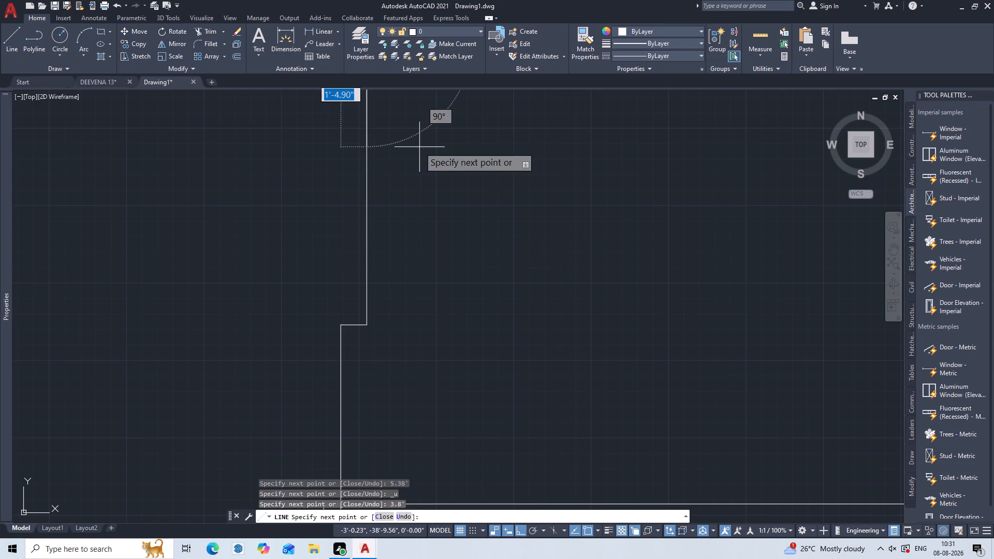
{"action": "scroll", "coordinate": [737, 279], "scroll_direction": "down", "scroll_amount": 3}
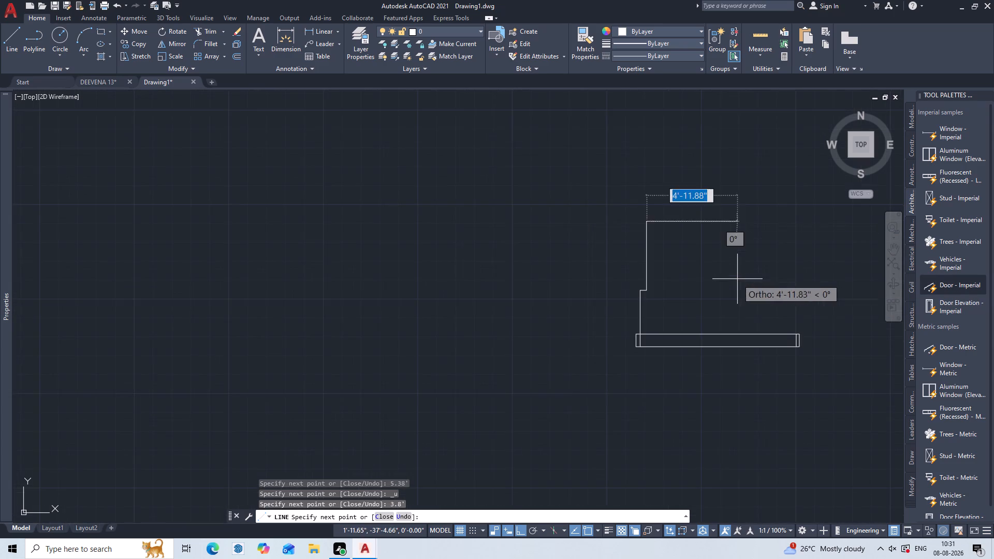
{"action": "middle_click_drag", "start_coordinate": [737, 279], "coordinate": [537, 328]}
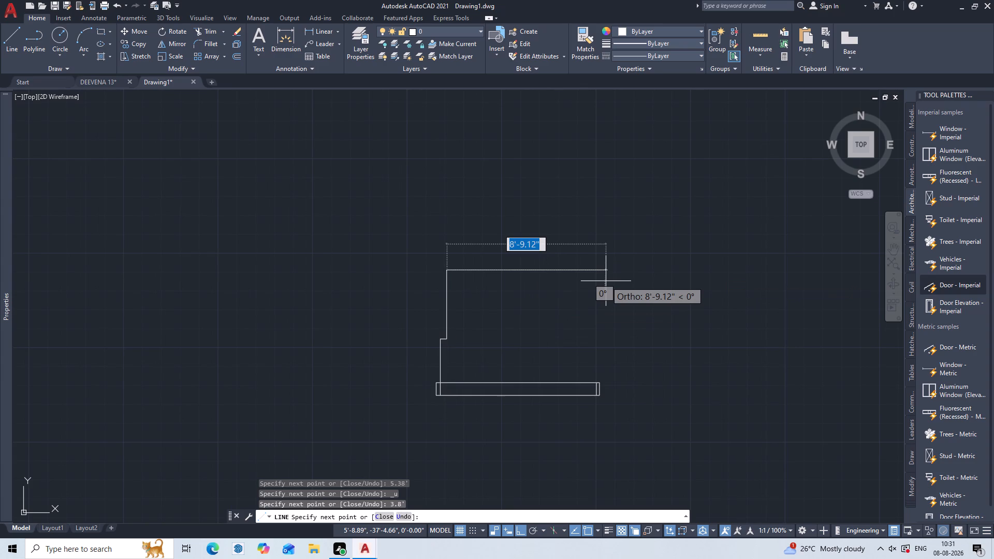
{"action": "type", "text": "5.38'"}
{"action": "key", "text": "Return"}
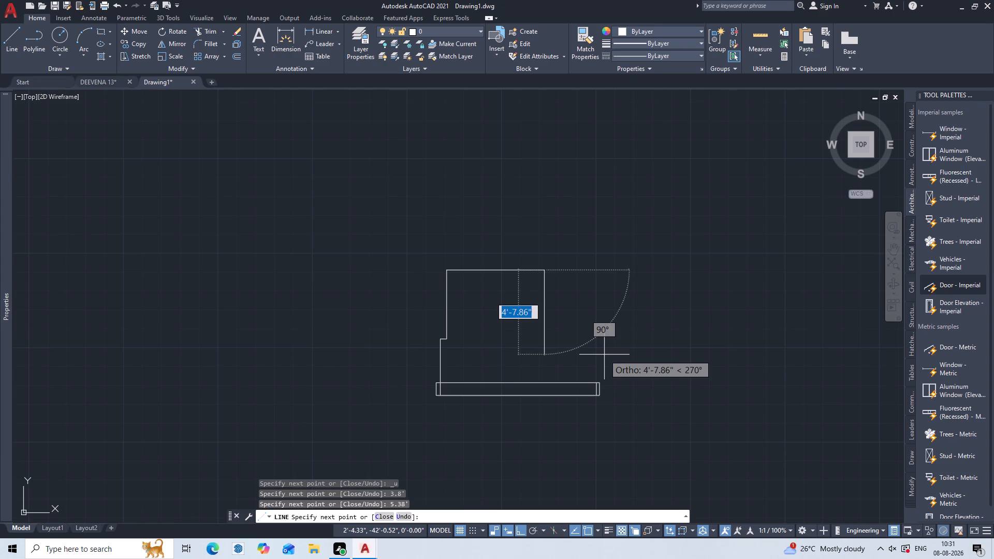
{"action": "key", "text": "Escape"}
From the bottom wall's upper east corner, draw a vertical line upward in two segments of 2.41' and 3.8'.
{"action": "scroll", "coordinate": [600, 398], "scroll_direction": "up", "scroll_amount": 3}
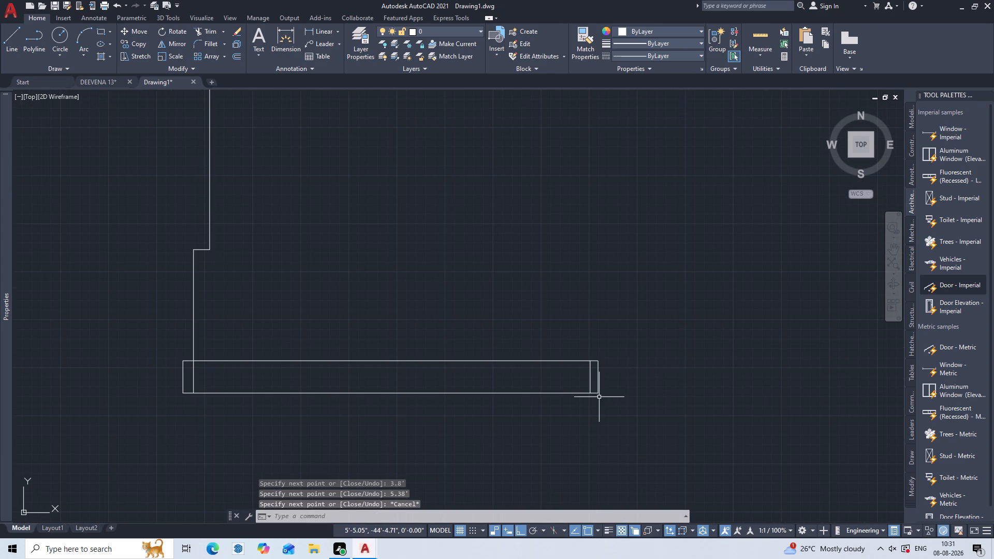
{"action": "middle_click_drag", "start_coordinate": [606, 390], "coordinate": [730, 171]}
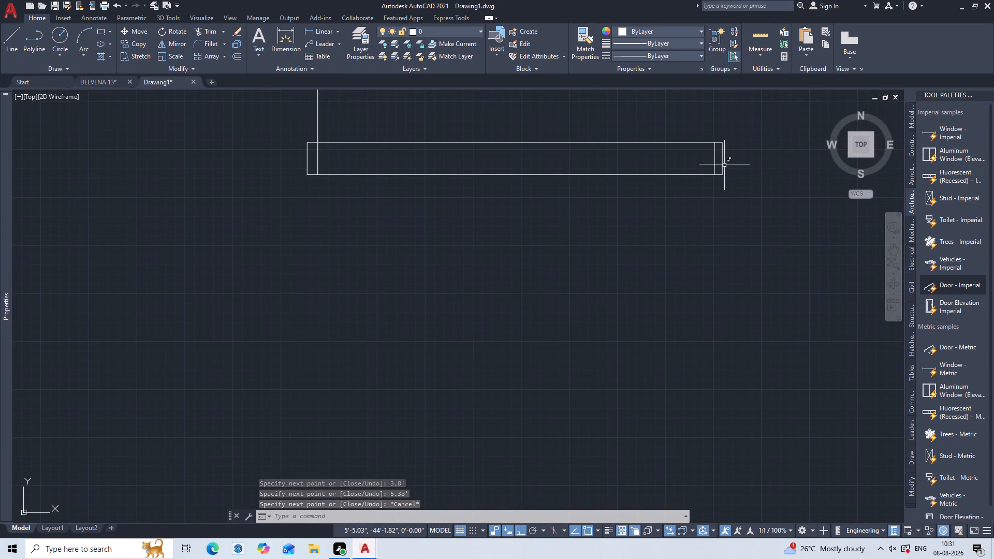
{"action": "key", "text": "l"}
{"action": "key", "text": "Return"}
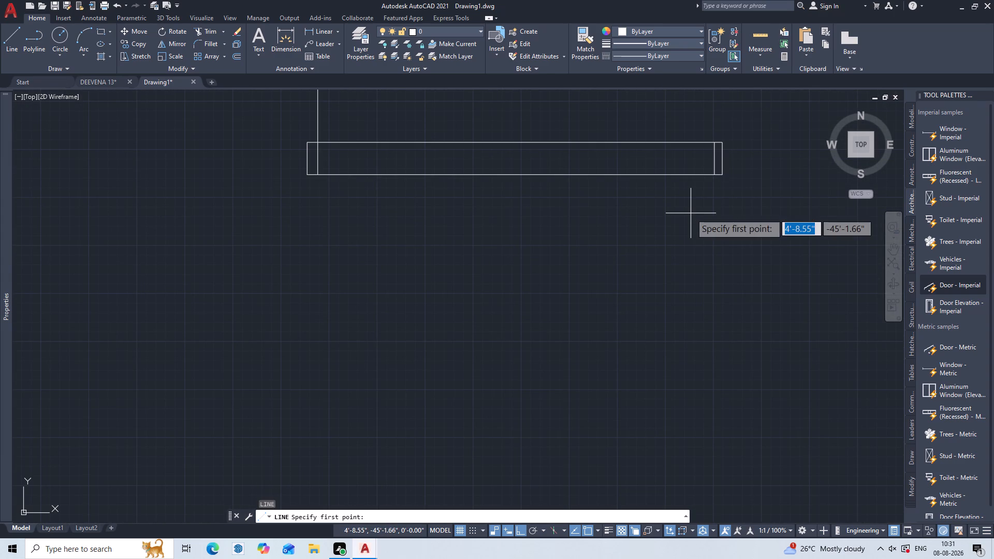
{"action": "middle_click_drag", "start_coordinate": [701, 122], "coordinate": [681, 168]}
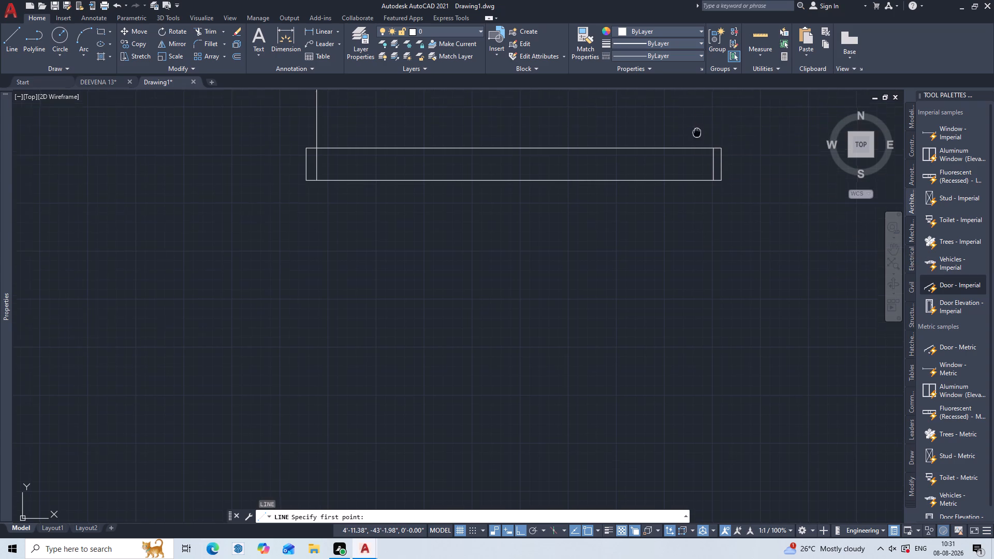
{"action": "middle_click_drag", "start_coordinate": [681, 168], "coordinate": [617, 303]}
{"action": "left_click", "coordinate": [635, 320]}
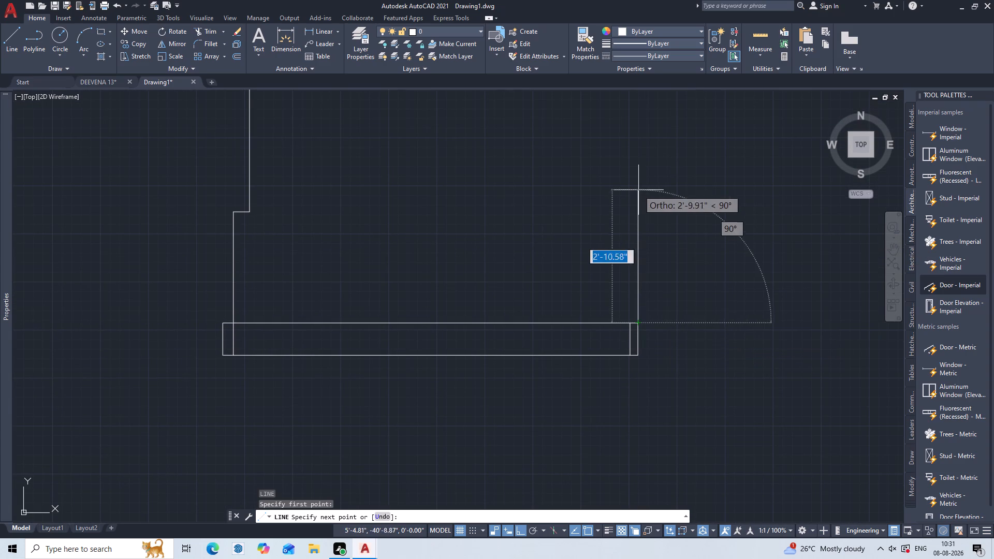
{"action": "middle_click_drag", "start_coordinate": [636, 180], "coordinate": [648, 300]}
{"action": "middle_click", "coordinate": [648, 300]}
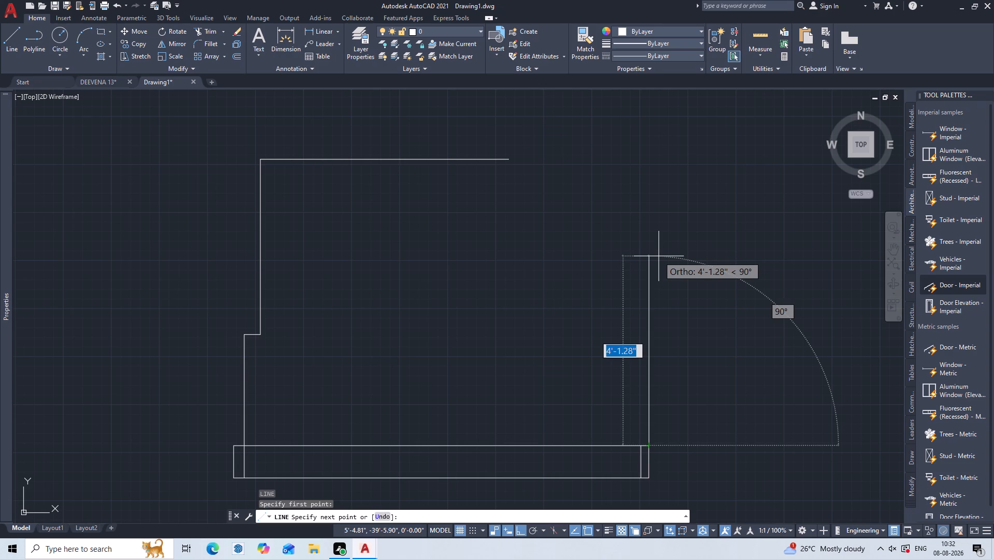
{"action": "type", "text": "2.41'"}
{"action": "key", "text": "Return"}
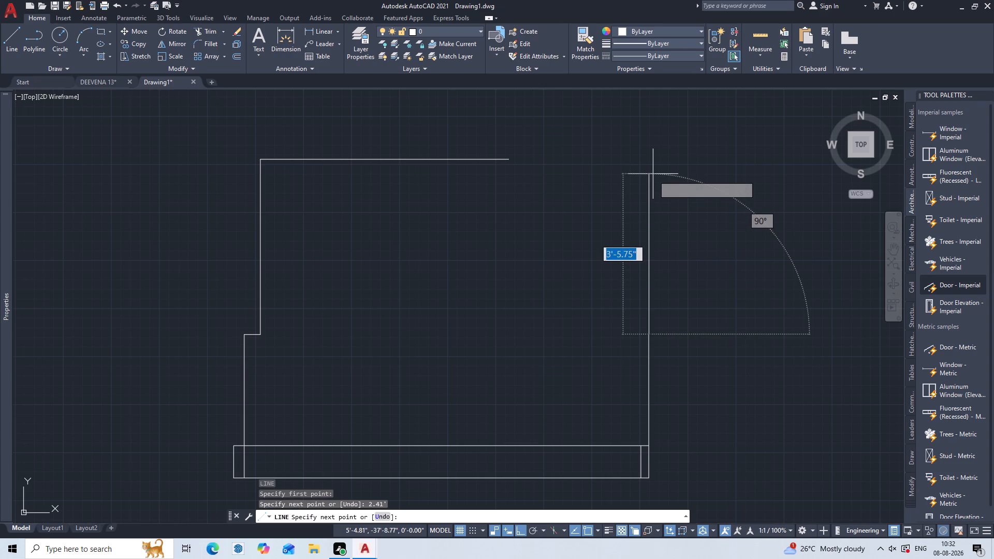
{"action": "type", "text": "3.8'"}
{"action": "key", "text": "Return"}
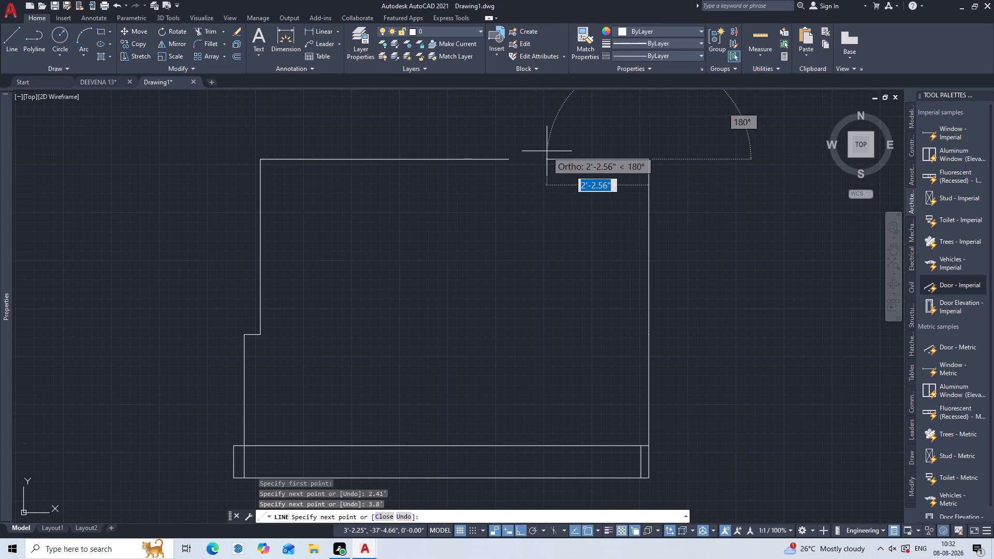
{"action": "key", "text": "Escape"}
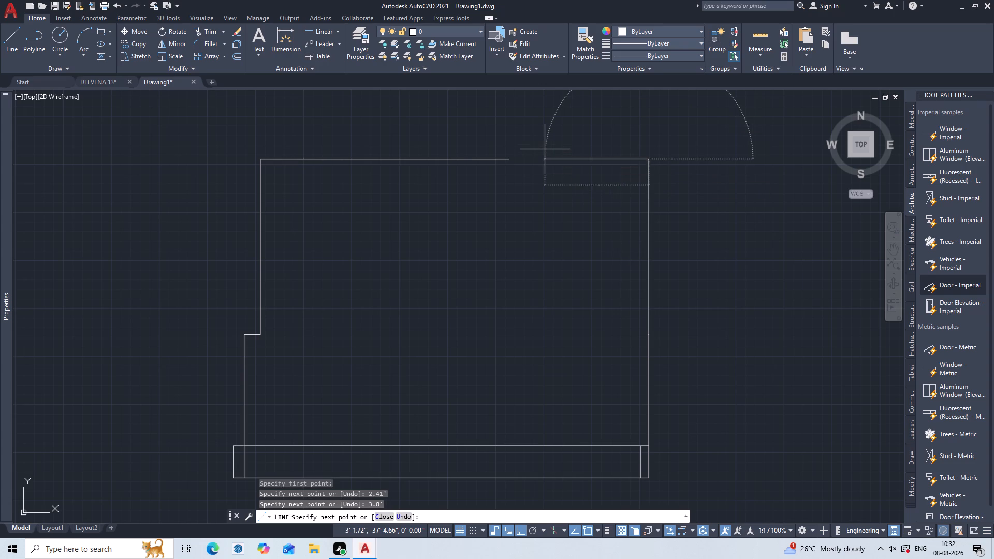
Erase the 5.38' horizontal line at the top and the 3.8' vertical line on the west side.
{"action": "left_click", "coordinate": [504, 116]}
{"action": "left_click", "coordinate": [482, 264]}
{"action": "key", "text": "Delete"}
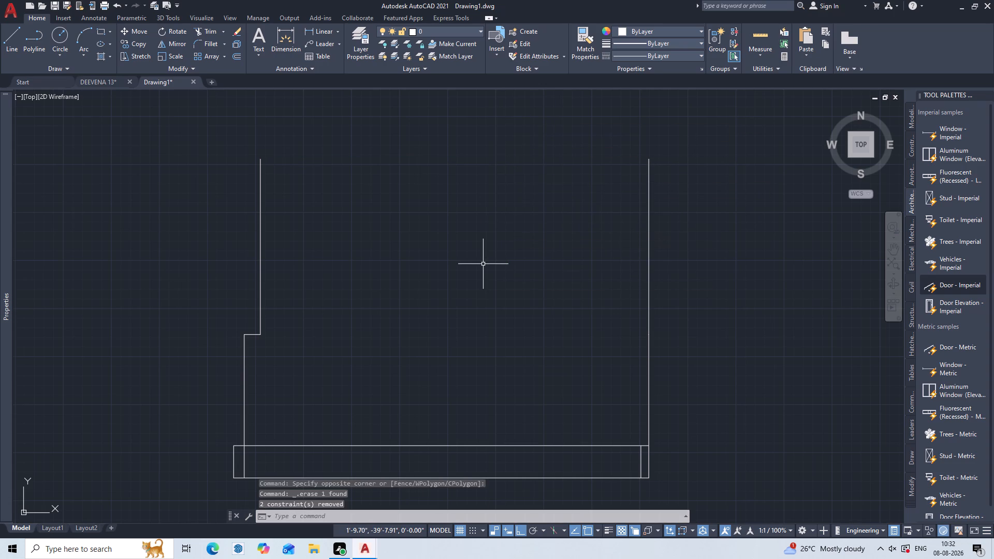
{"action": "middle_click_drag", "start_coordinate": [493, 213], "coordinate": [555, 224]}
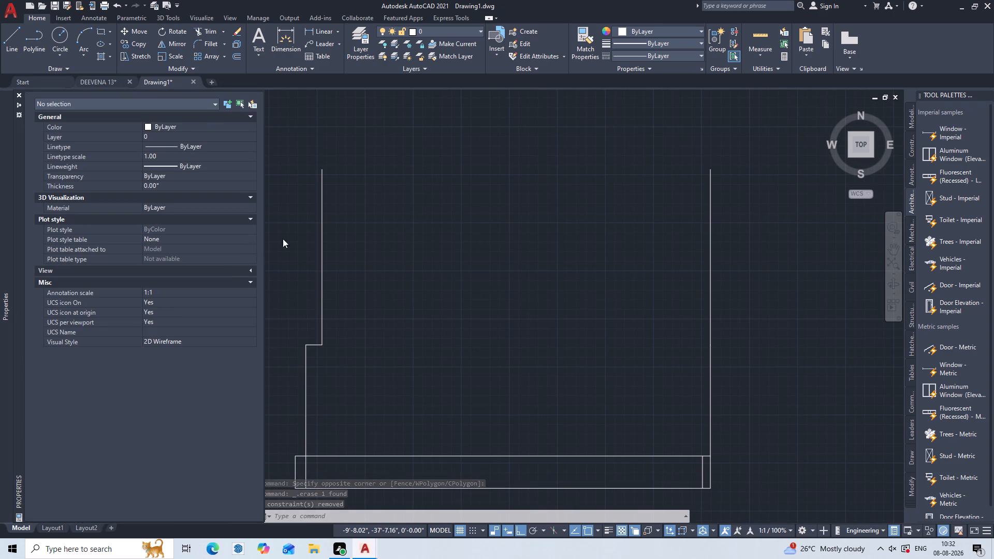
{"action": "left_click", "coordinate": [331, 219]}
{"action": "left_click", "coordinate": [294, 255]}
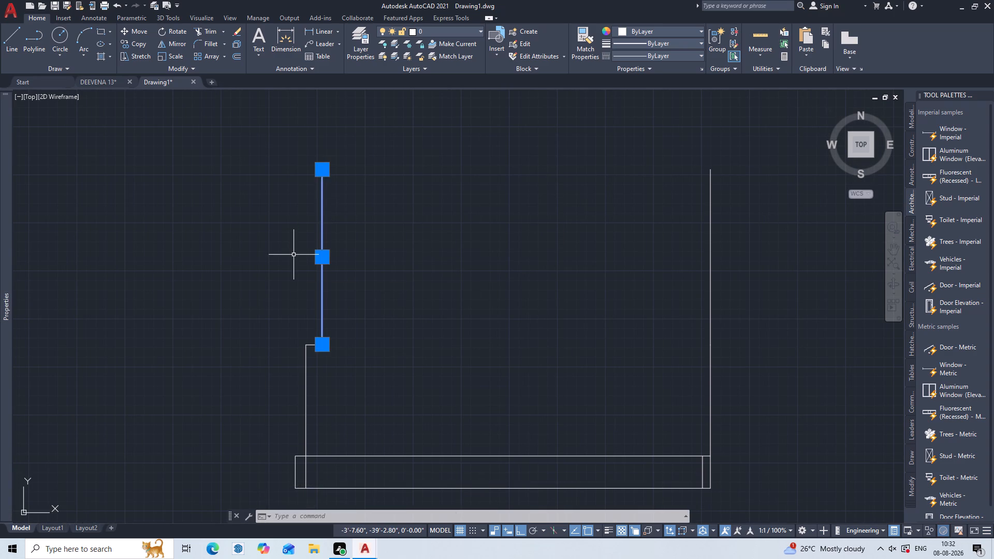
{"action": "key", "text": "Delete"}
Draw a 5.38' line westward from the top end of the east vertical line.
{"action": "key", "text": "l"}
{"action": "key", "text": "Return"}
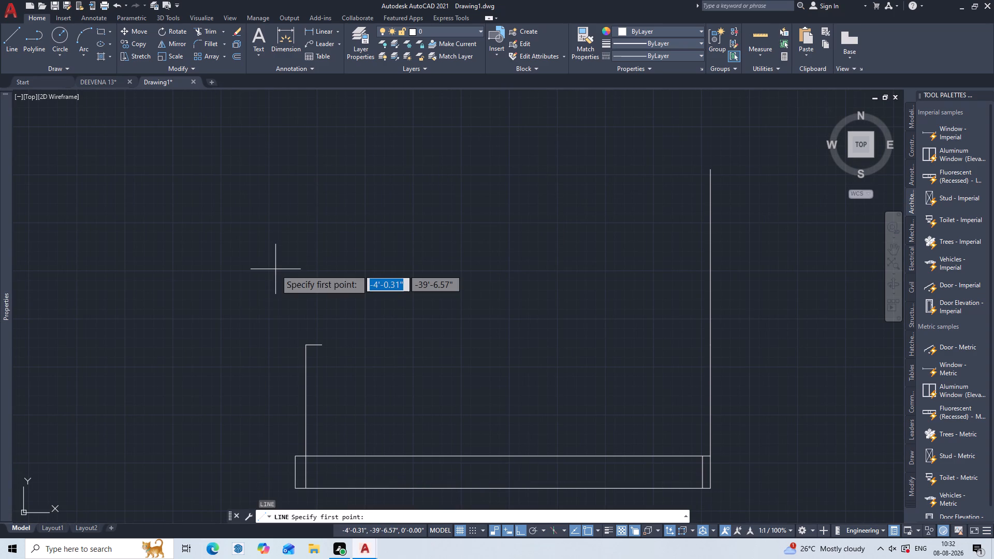
{"action": "left_click", "coordinate": [711, 172]}
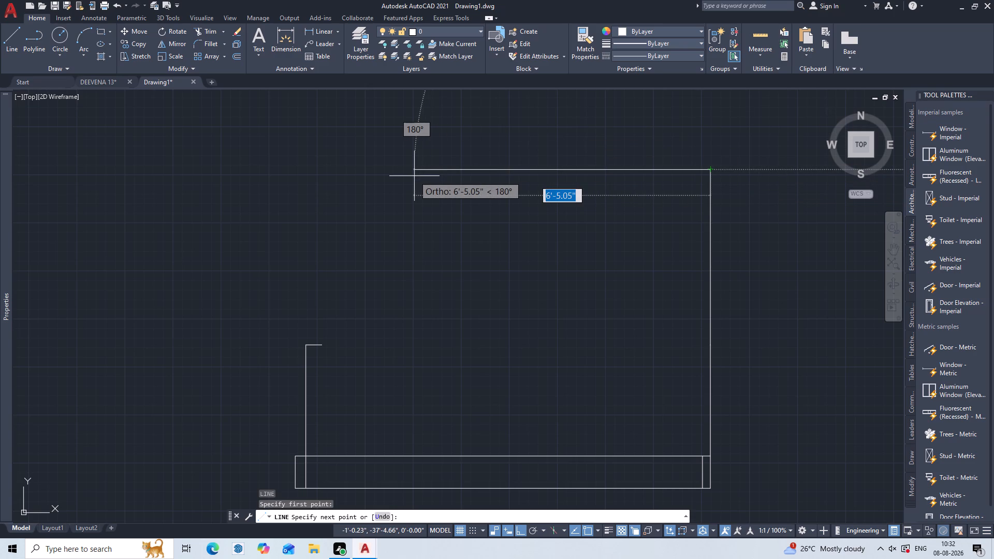
{"action": "type", "text": "5.38"}
{"action": "key", "text": "apostrophe"}
{"action": "key", "text": "Return"}
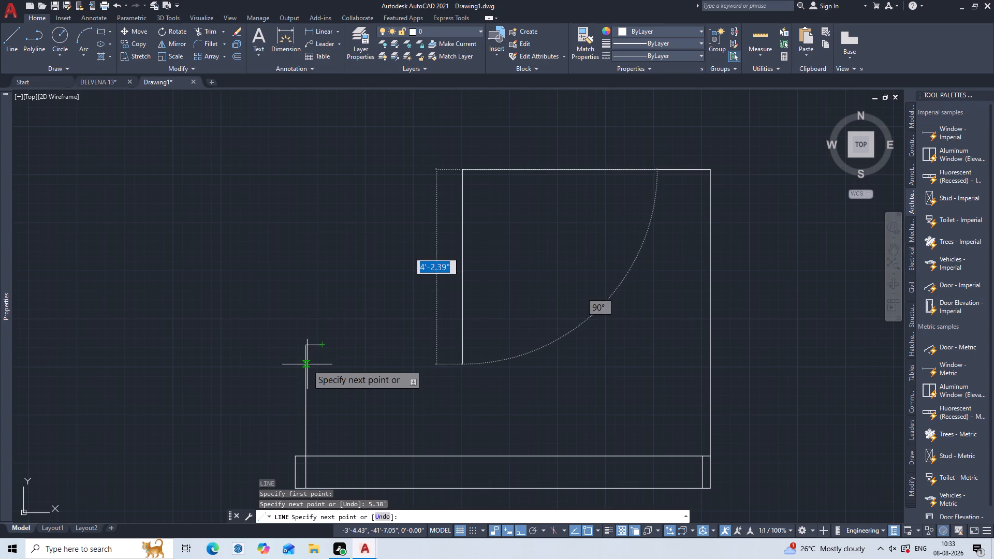
{"action": "key", "text": "Escape"}
Erase all the existing wall and outline linework from the drawing.
{"action": "scroll", "coordinate": [547, 240], "scroll_direction": "down", "scroll_amount": 3}
{"action": "left_click", "coordinate": [610, 196]}
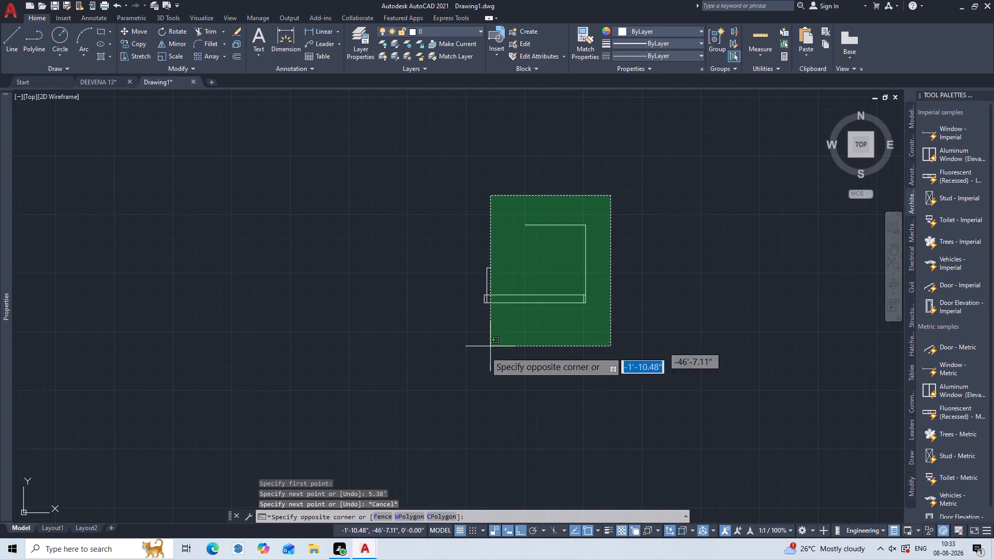
{"action": "left_click", "coordinate": [476, 353]}
{"action": "key", "text": "Delete"}
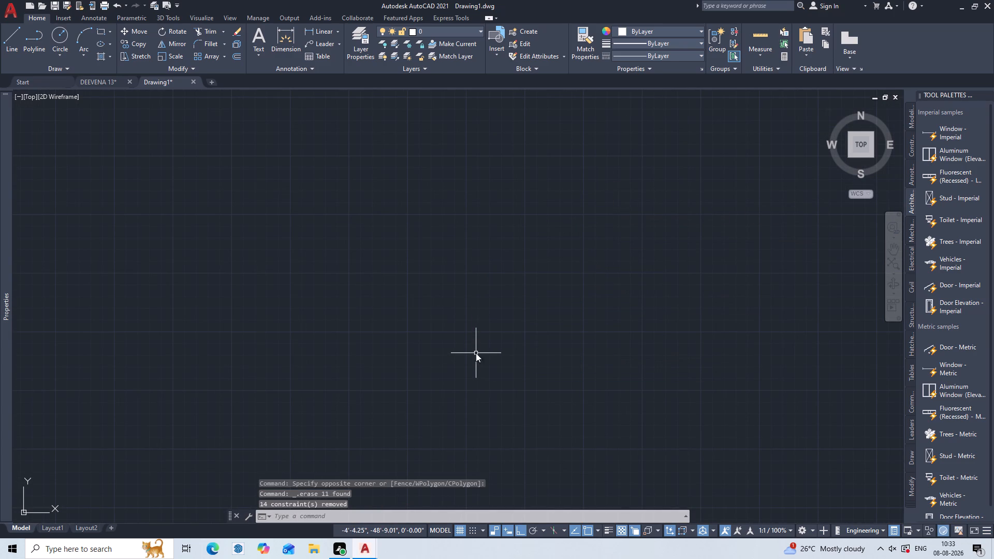
Draw a closed horizontal wall outline with lines, 6' long and 0.7' thick, in the empty drawing area.
{"action": "key", "text": "l"}
{"action": "key", "text": "Return"}
{"action": "left_click", "coordinate": [407, 335]}
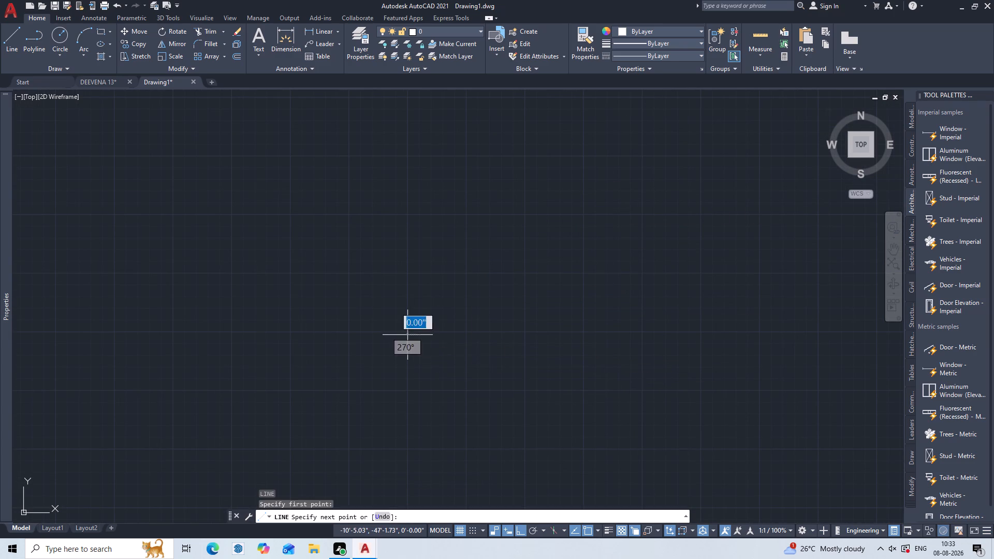
{"action": "type", "text": "6'"}
{"action": "key", "text": "Return"}
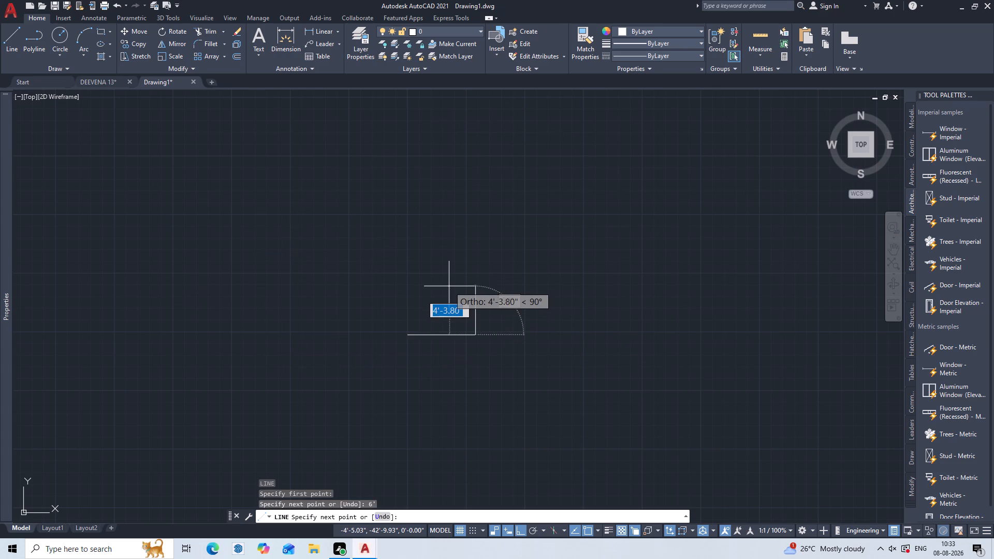
{"action": "type", "text": "0.7'"}
{"action": "key", "text": "Return"}
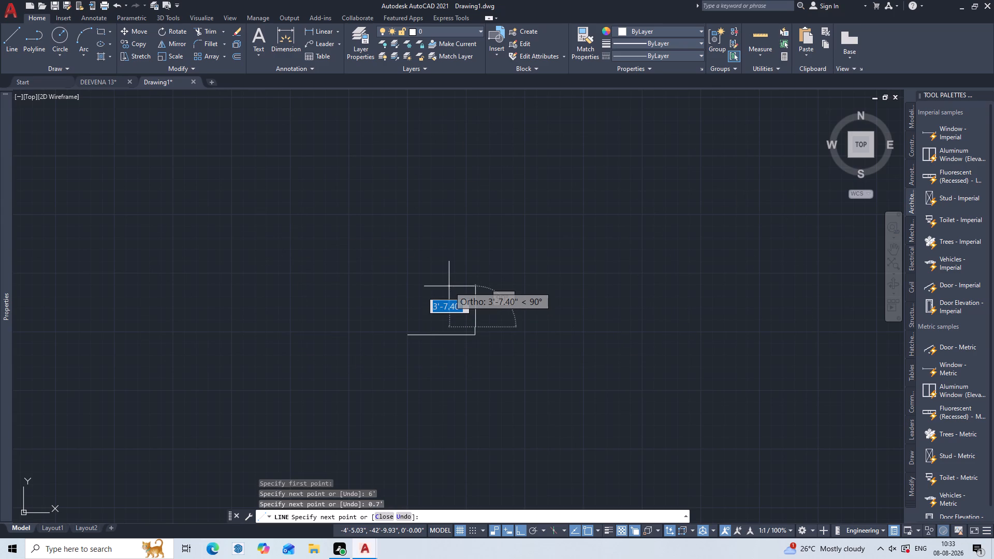
{"action": "type", "text": "6'"}
{"action": "key", "text": "Return"}
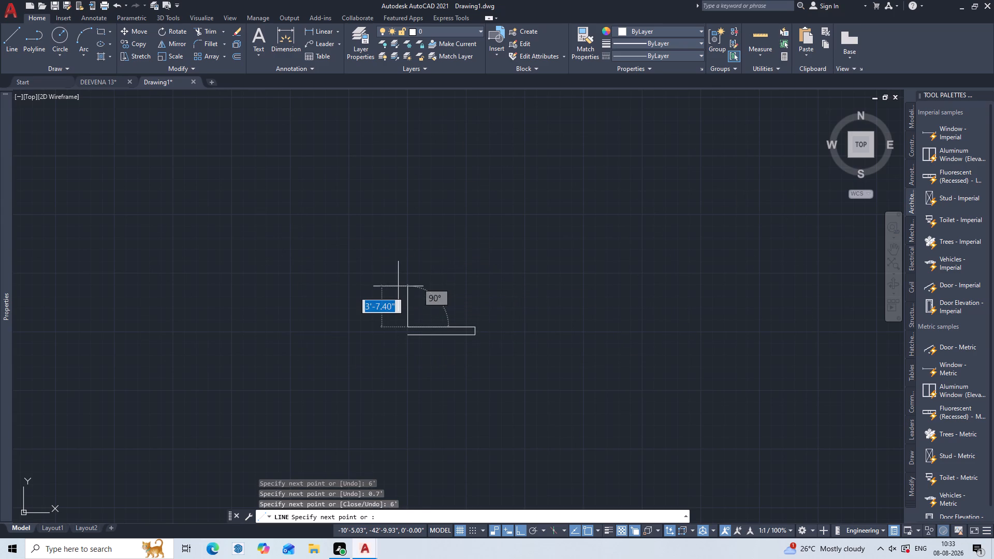
{"action": "type", "text": "0."}
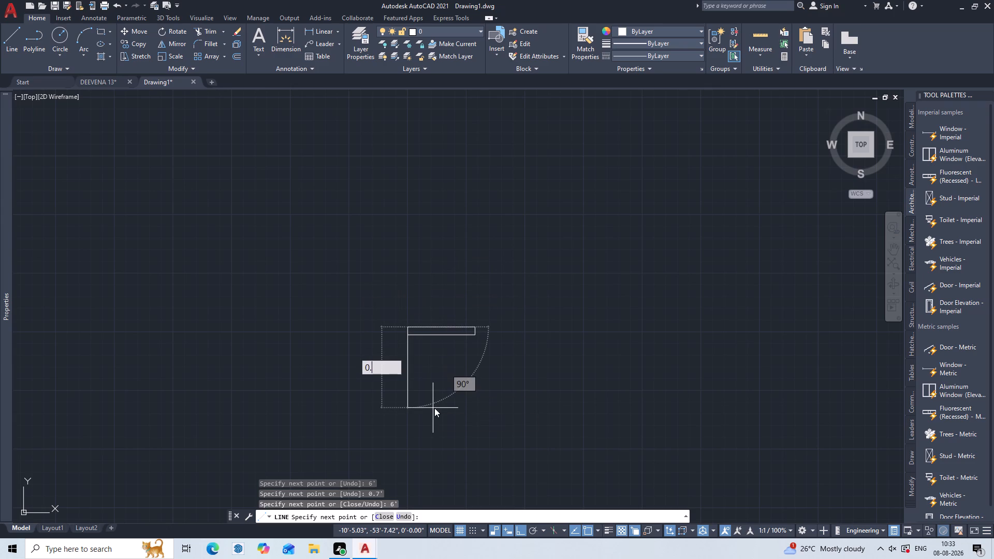
{"action": "key", "text": "7"}
{"action": "key", "text": "apostrophe"}
{"action": "key", "text": "Return"}
{"action": "key", "text": "Escape"}
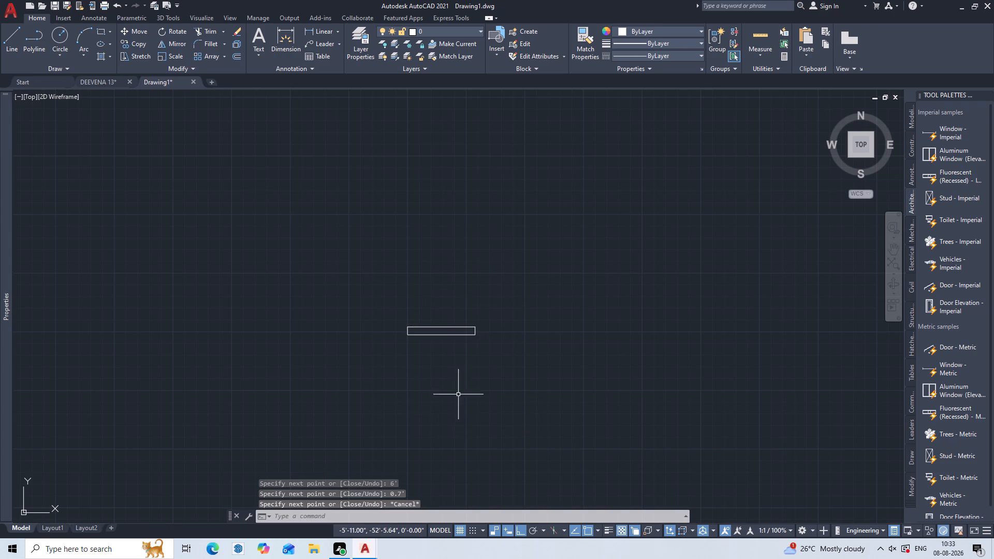
Offset the wall's west end line 0.23' inward.
{"action": "scroll", "coordinate": [449, 342], "scroll_direction": "up", "scroll_amount": 3}
{"action": "middle_click_drag", "start_coordinate": [458, 334], "coordinate": [521, 426]}
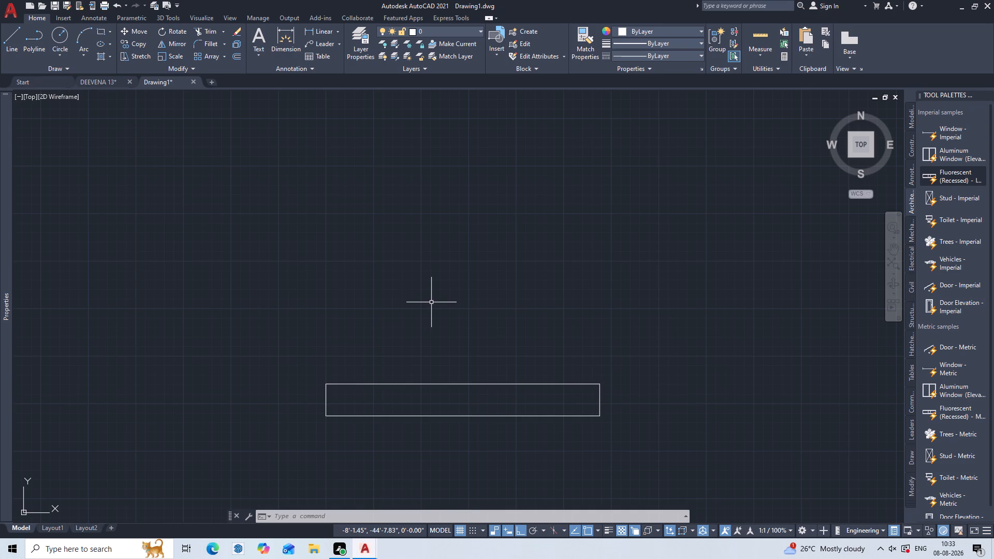
{"action": "key", "text": "o"}
{"action": "key", "text": "Return"}
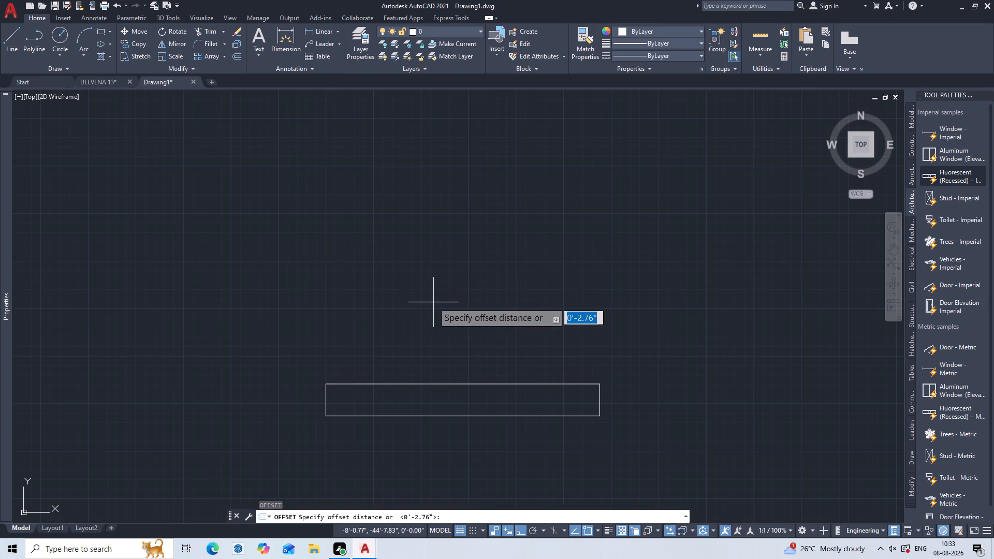
{"action": "type", "text": "0.23'"}
{"action": "key", "text": "Return"}
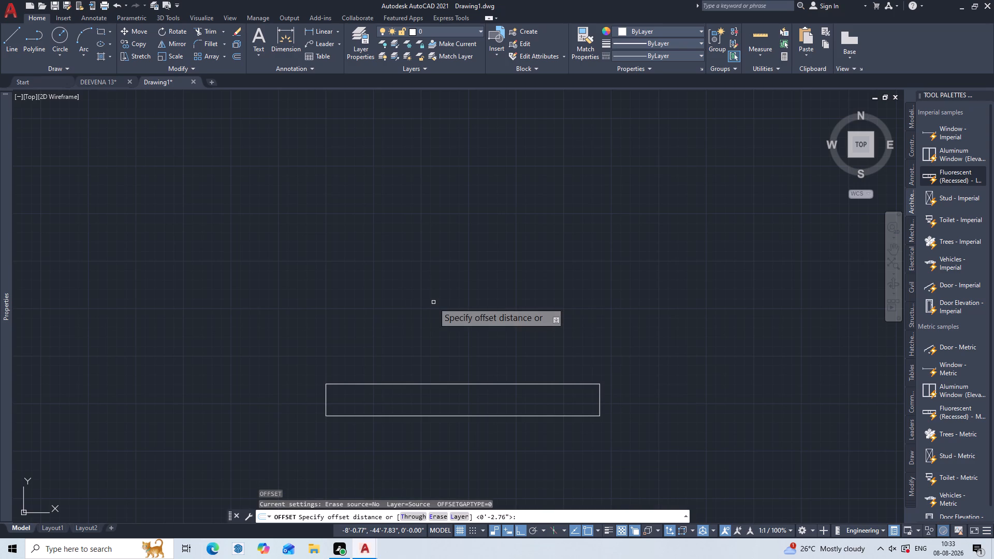
{"action": "left_click", "coordinate": [326, 399]}
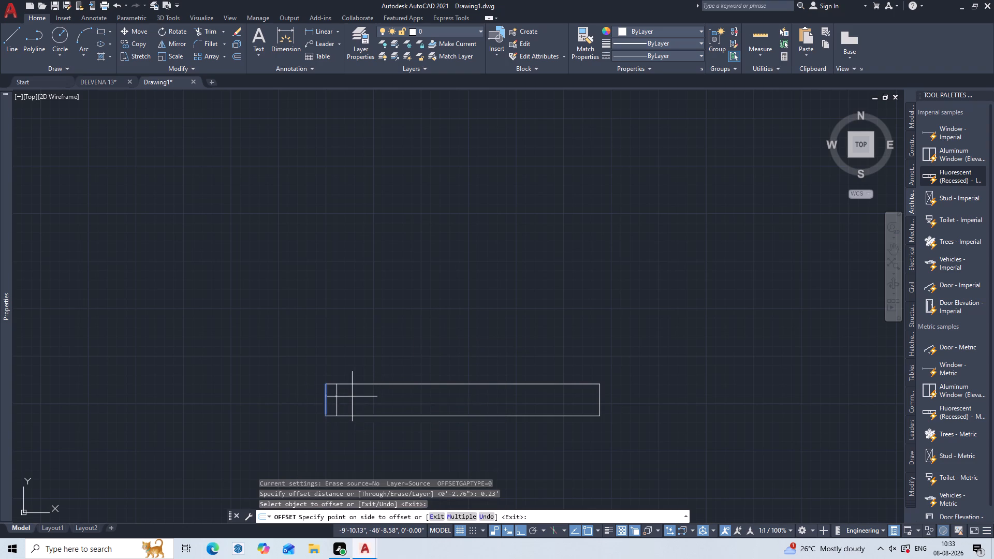
{"action": "left_click", "coordinate": [352, 396]}
{"action": "key", "text": "Escape"}
Offset the wall's east end line 0.17' inward.
{"action": "key", "text": "o"}
{"action": "key", "text": "Return"}
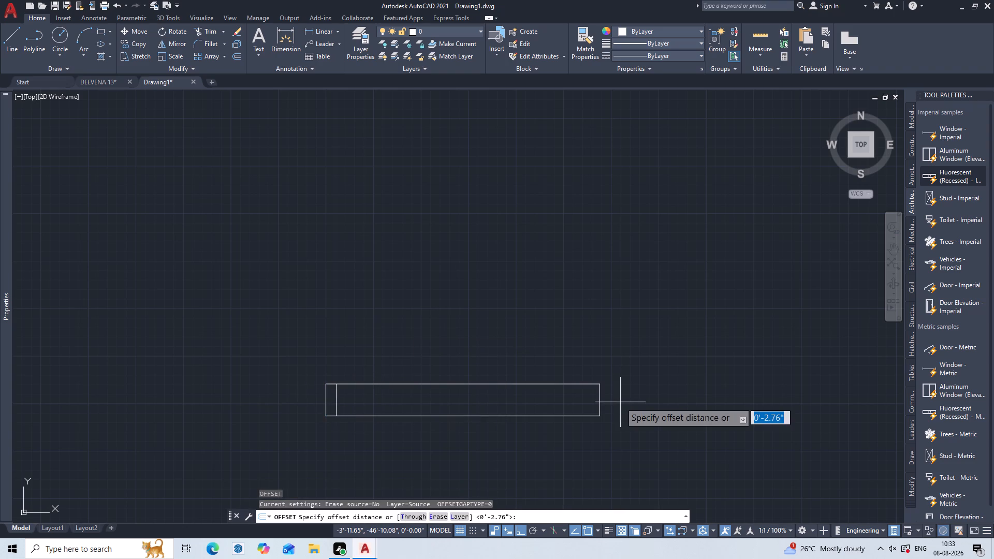
{"action": "type", "text": "0.17"}
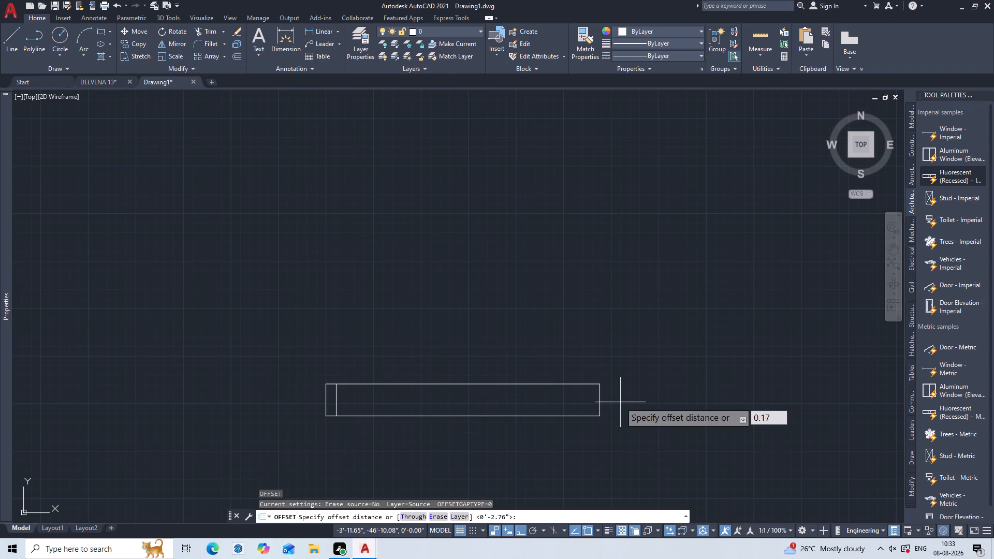
{"action": "key", "text": "apostrophe"}
{"action": "key", "text": "Return"}
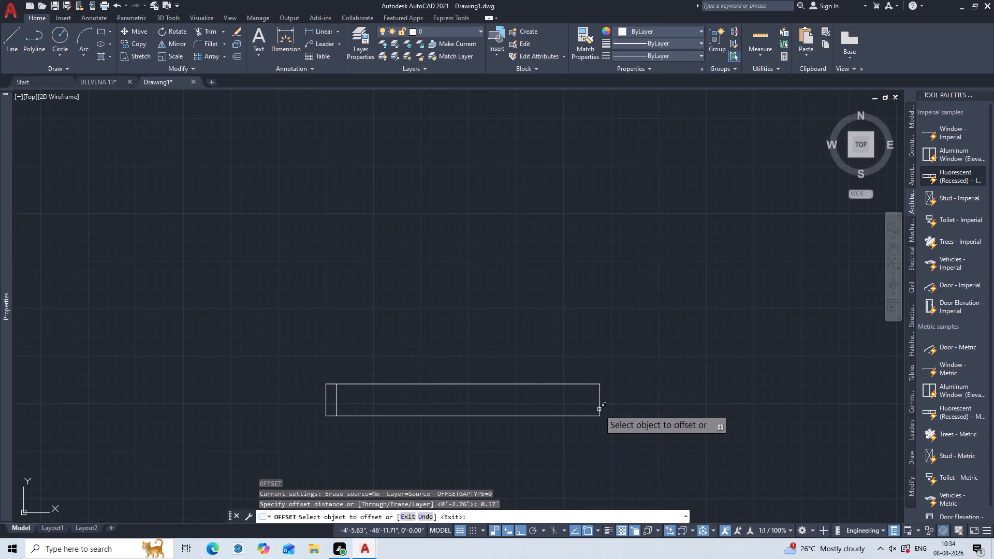
{"action": "left_click", "coordinate": [599, 409]}
{"action": "left_click", "coordinate": [581, 405]}
{"action": "key", "text": "Escape"}
{"action": "key", "text": "Escape"}
{"action": "key", "text": "Escape"}
{"action": "key", "text": "Escape"}
{"action": "key", "text": "Escape"}
{"action": "key", "text": "Escape"}
{"action": "key", "text": "Escape"}
{"action": "key", "text": "Escape"}
{"action": "key", "text": "Escape"}
{"action": "key", "text": "Escape"}
{"action": "key", "text": "Escape"}
{"action": "key", "text": "Escape"}
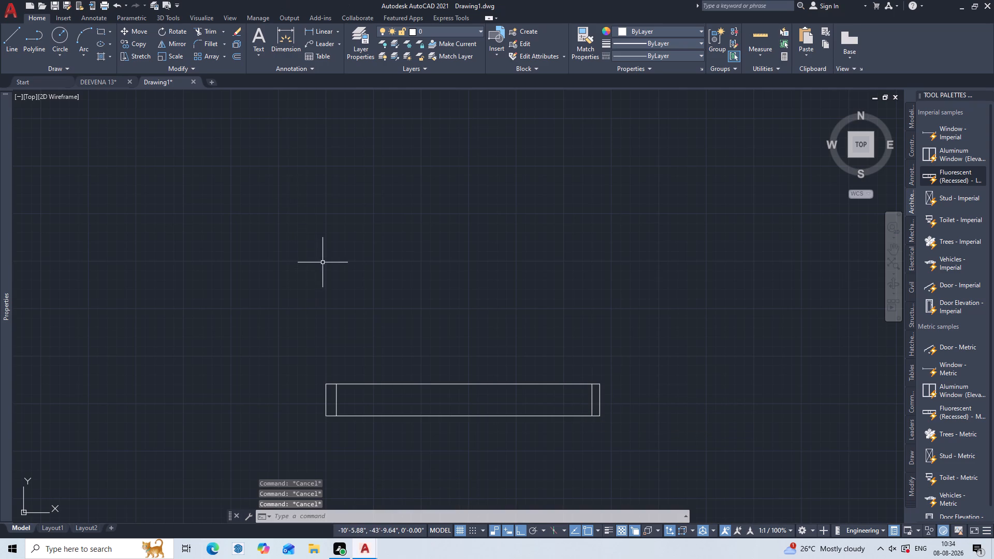
From the upper end of the west offset line, draw a line 2.41' up and 0.35' east.
{"action": "key", "text": "l"}
{"action": "key", "text": "Return"}
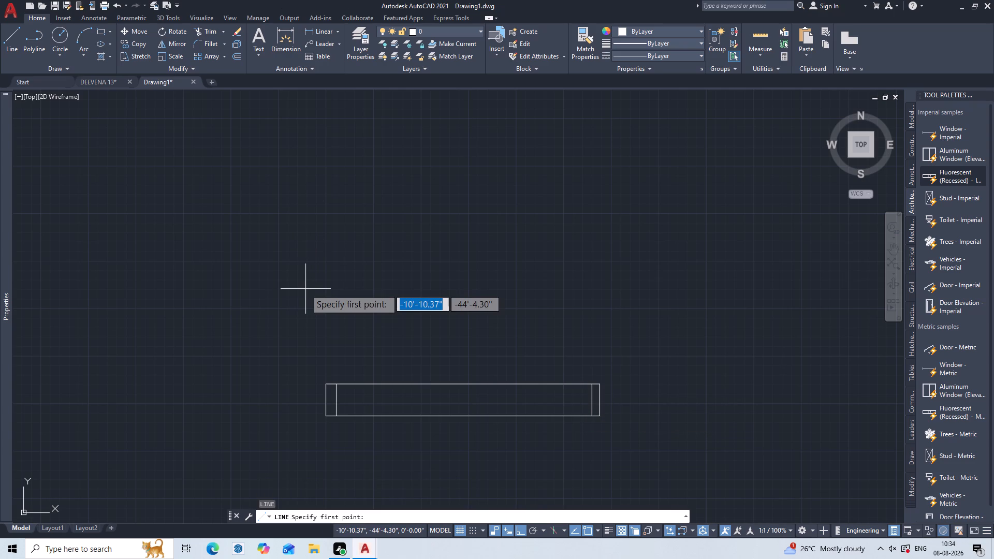
{"action": "left_click", "coordinate": [334, 386]}
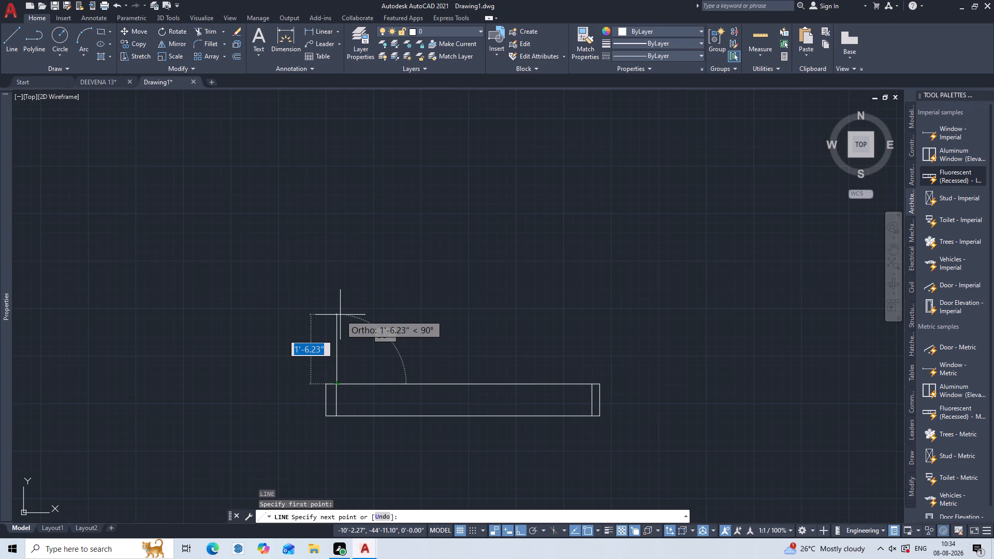
{"action": "type", "text": "2.41"}
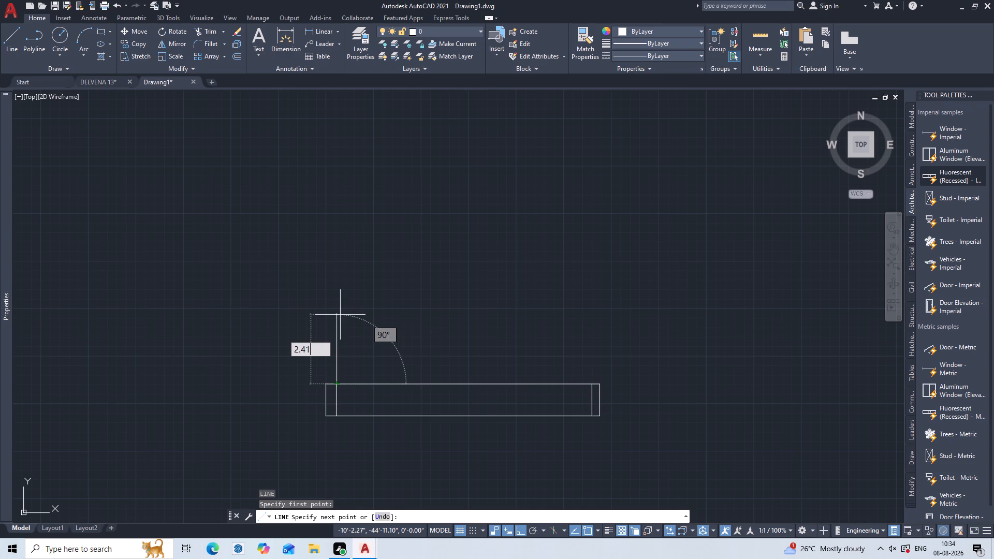
{"action": "key", "text": "apostrophe"}
{"action": "key", "text": "Return"}
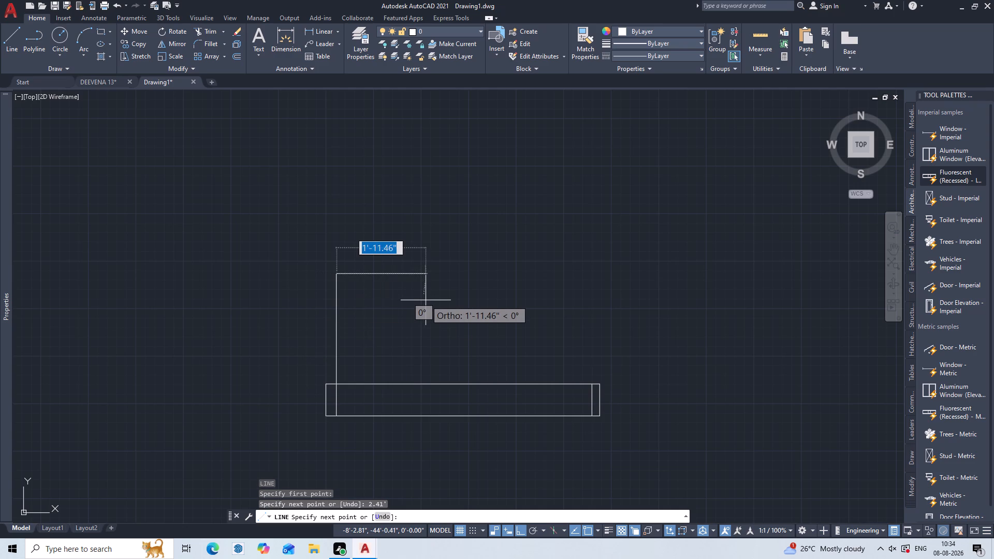
{"action": "type", "text": "0.35"}
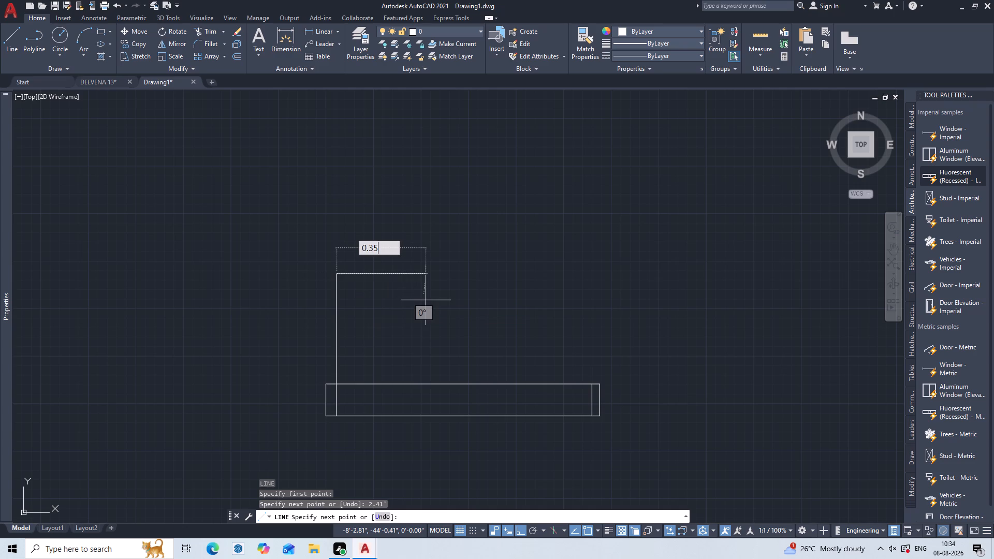
{"action": "key", "text": "apostrophe"}
{"action": "key", "text": "Return"}
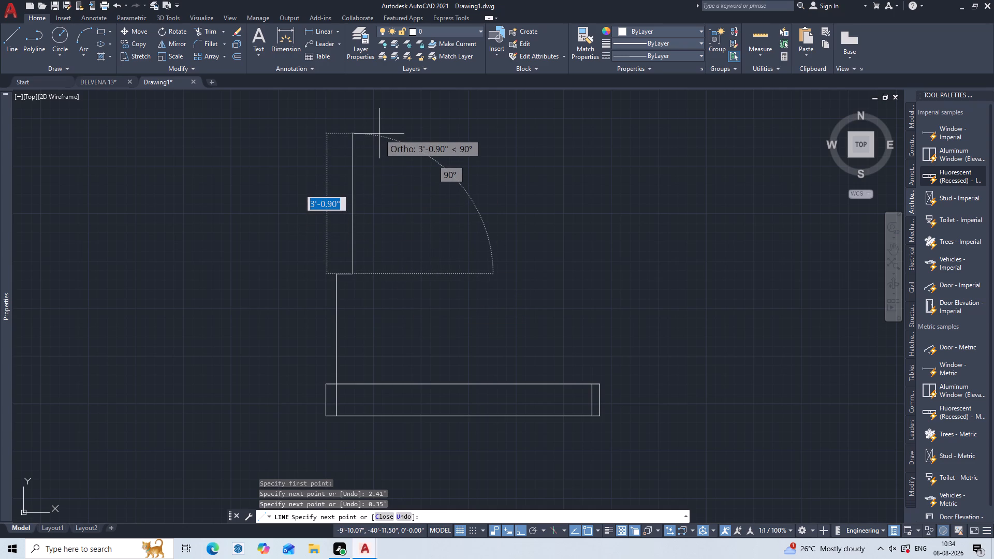
Continue the line from the 0.35' segment's east end 3.8' up and 5.38' east.
{"action": "key", "text": "3"}
{"action": "type", "text": ".8"}
{"action": "key", "text": "apostrophe"}
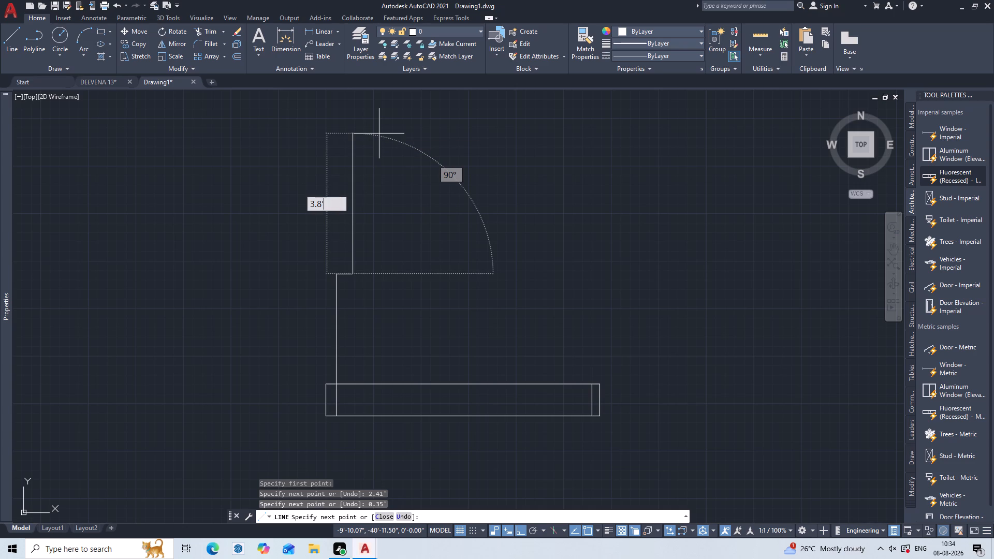
{"action": "key", "text": "Return"}
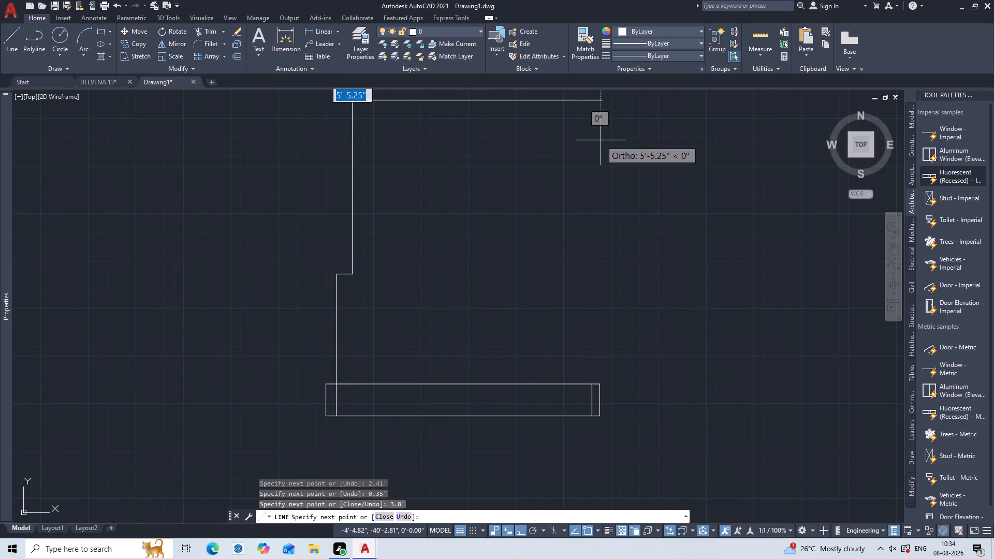
{"action": "type", "text": "5.38'"}
{"action": "key", "text": "Return"}
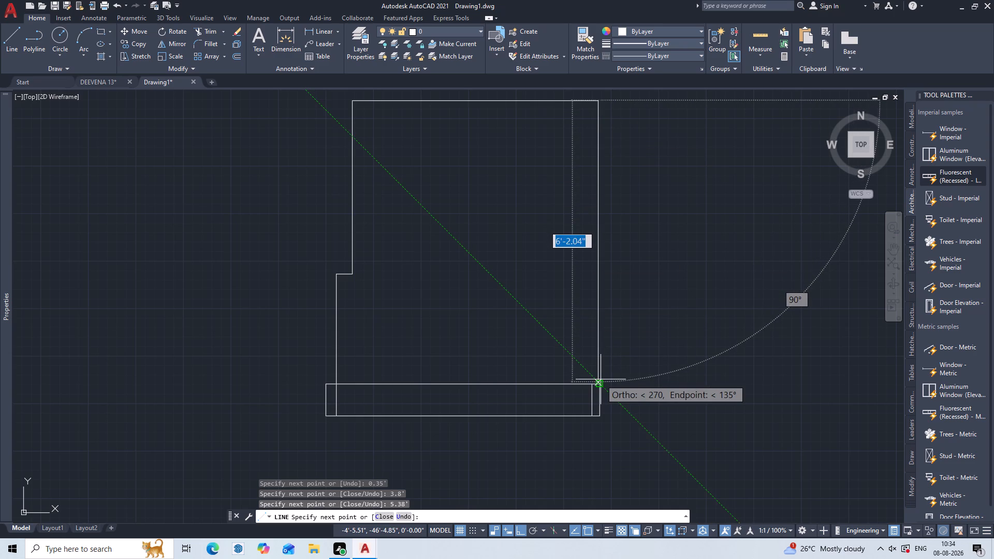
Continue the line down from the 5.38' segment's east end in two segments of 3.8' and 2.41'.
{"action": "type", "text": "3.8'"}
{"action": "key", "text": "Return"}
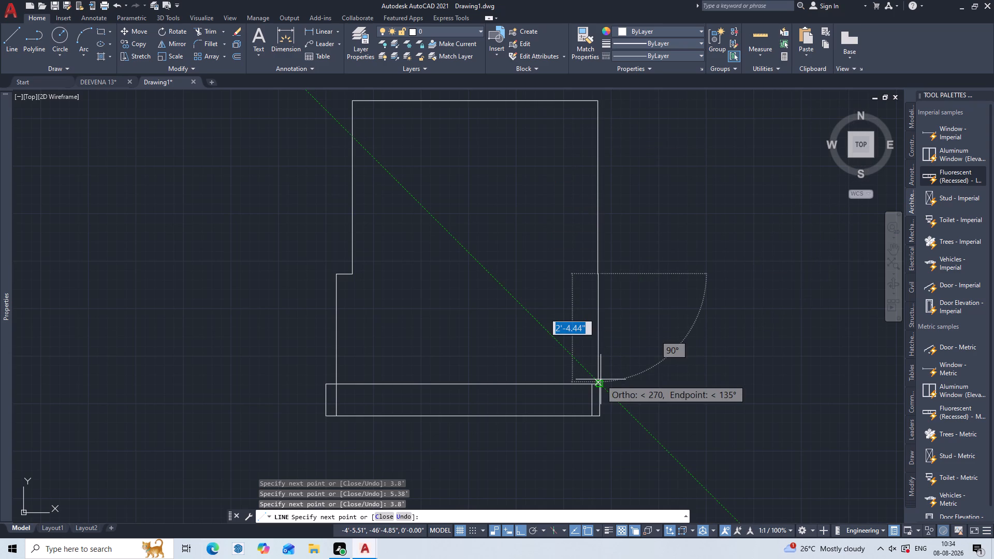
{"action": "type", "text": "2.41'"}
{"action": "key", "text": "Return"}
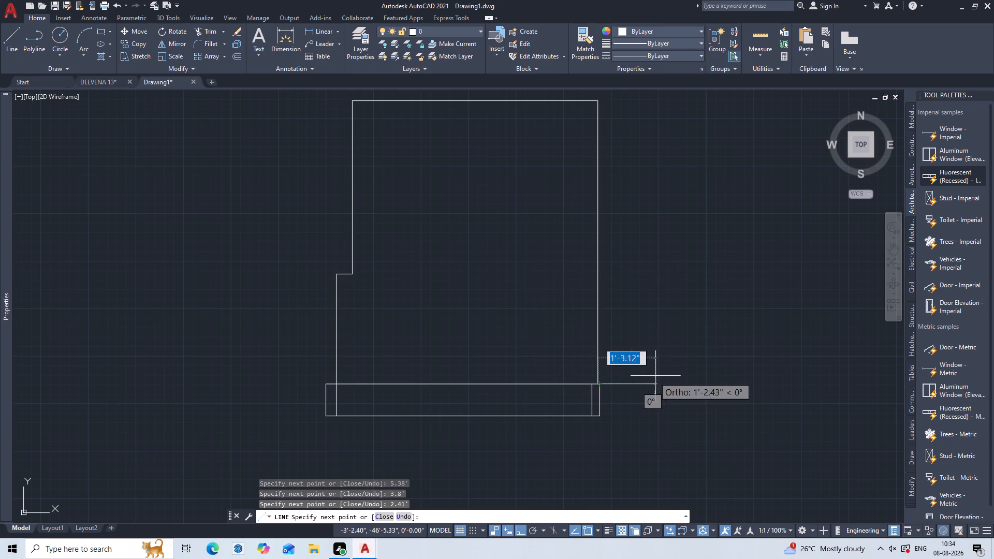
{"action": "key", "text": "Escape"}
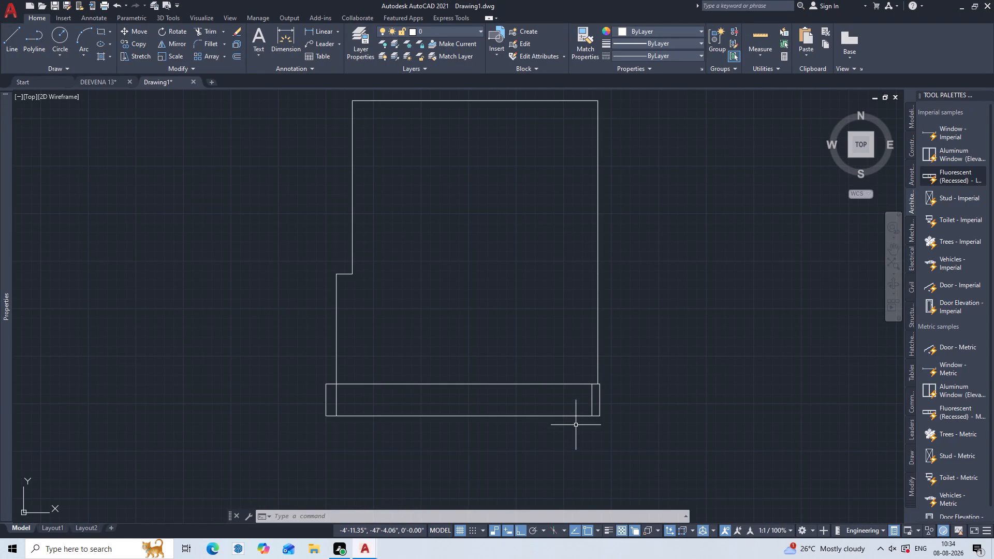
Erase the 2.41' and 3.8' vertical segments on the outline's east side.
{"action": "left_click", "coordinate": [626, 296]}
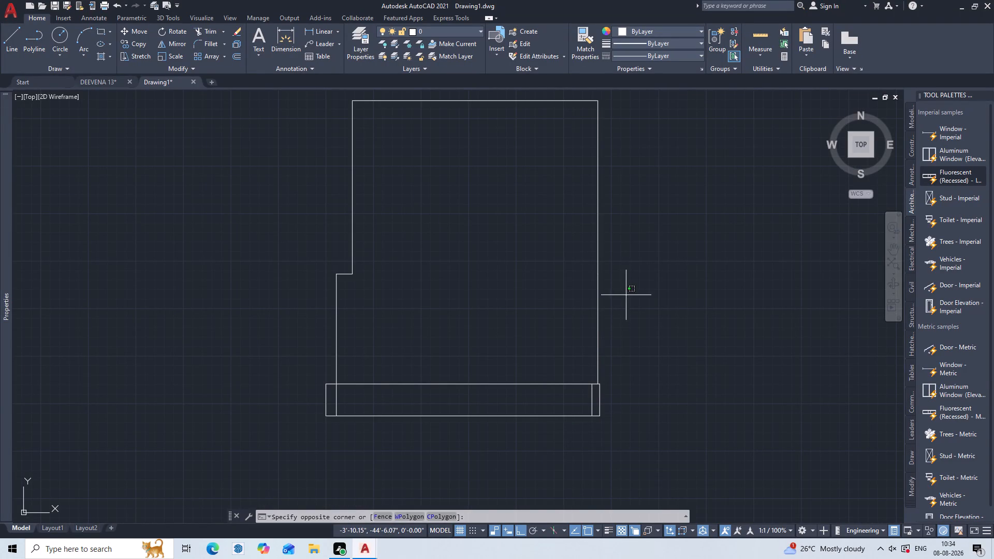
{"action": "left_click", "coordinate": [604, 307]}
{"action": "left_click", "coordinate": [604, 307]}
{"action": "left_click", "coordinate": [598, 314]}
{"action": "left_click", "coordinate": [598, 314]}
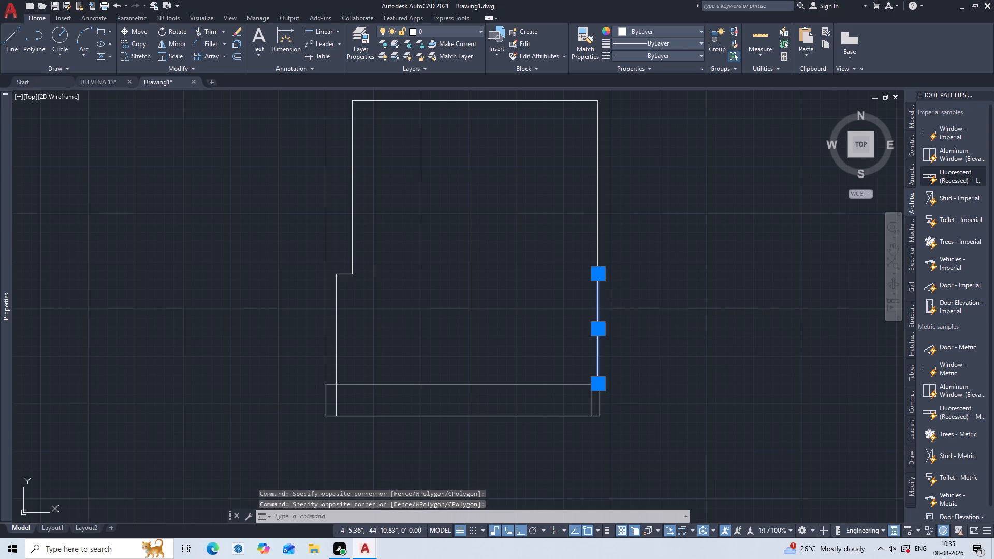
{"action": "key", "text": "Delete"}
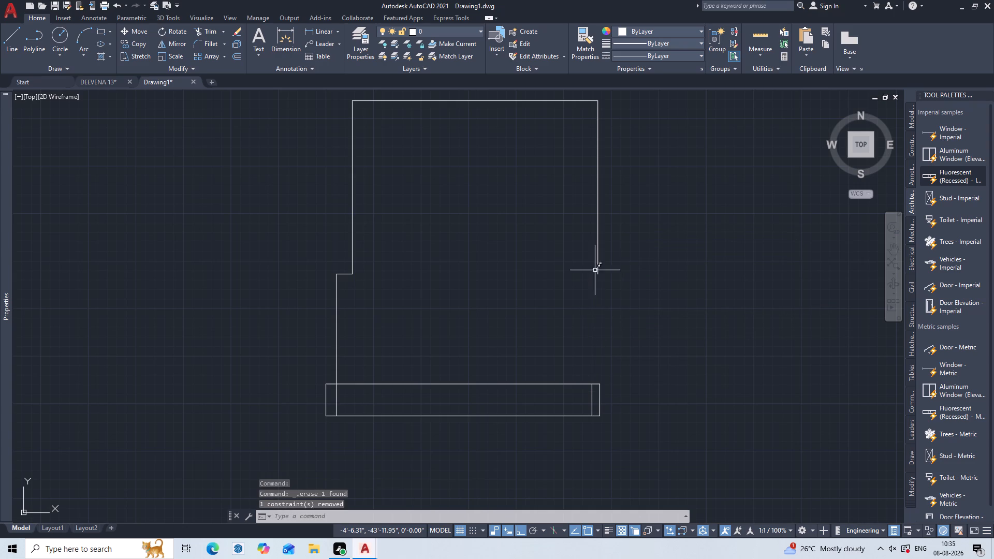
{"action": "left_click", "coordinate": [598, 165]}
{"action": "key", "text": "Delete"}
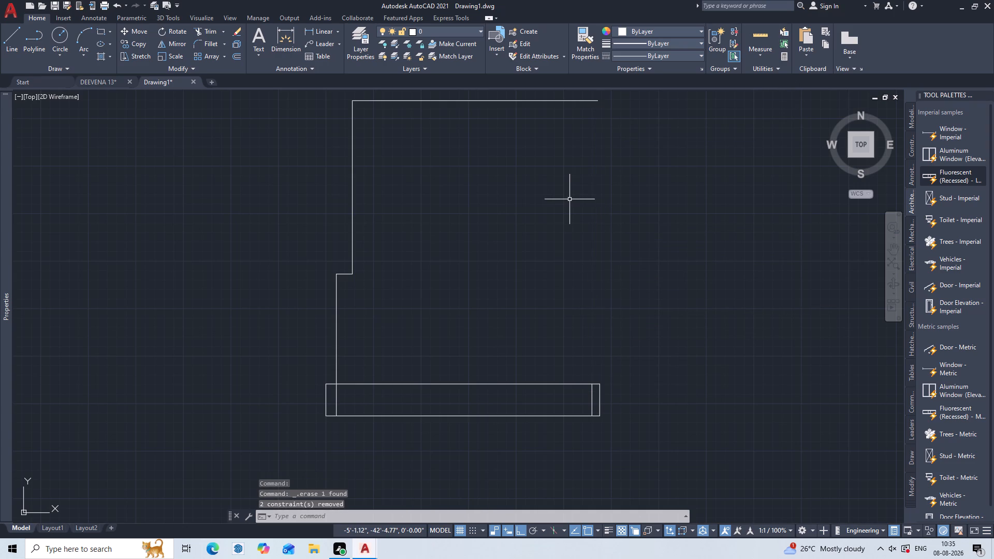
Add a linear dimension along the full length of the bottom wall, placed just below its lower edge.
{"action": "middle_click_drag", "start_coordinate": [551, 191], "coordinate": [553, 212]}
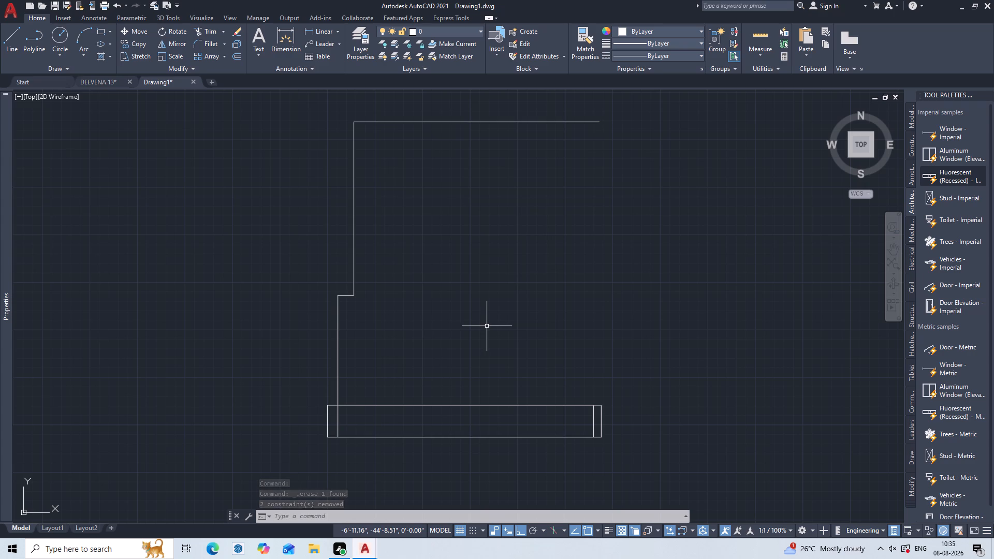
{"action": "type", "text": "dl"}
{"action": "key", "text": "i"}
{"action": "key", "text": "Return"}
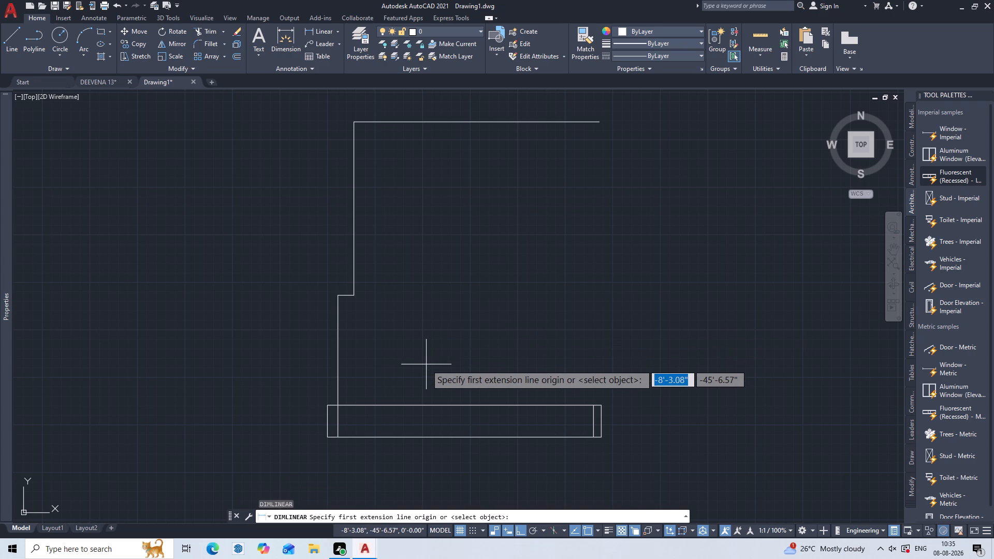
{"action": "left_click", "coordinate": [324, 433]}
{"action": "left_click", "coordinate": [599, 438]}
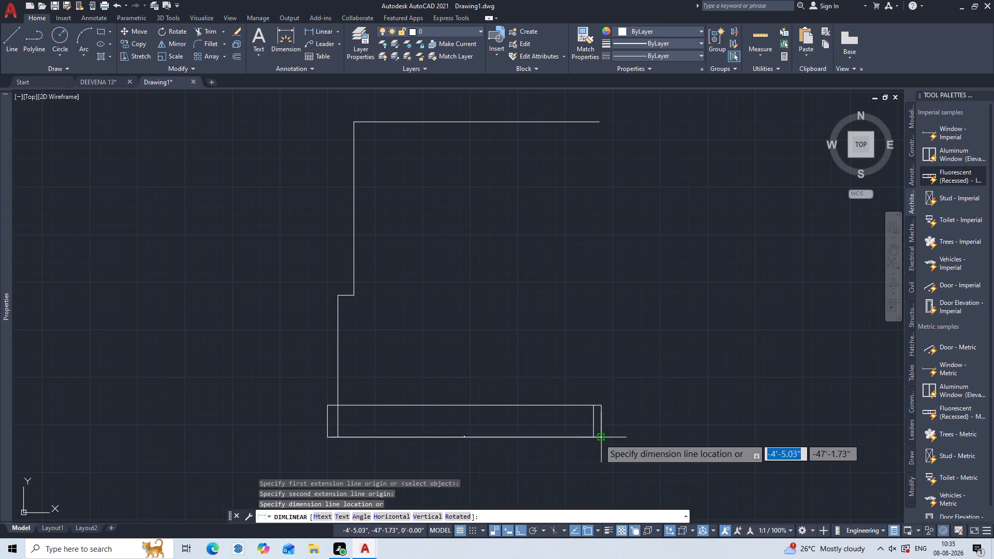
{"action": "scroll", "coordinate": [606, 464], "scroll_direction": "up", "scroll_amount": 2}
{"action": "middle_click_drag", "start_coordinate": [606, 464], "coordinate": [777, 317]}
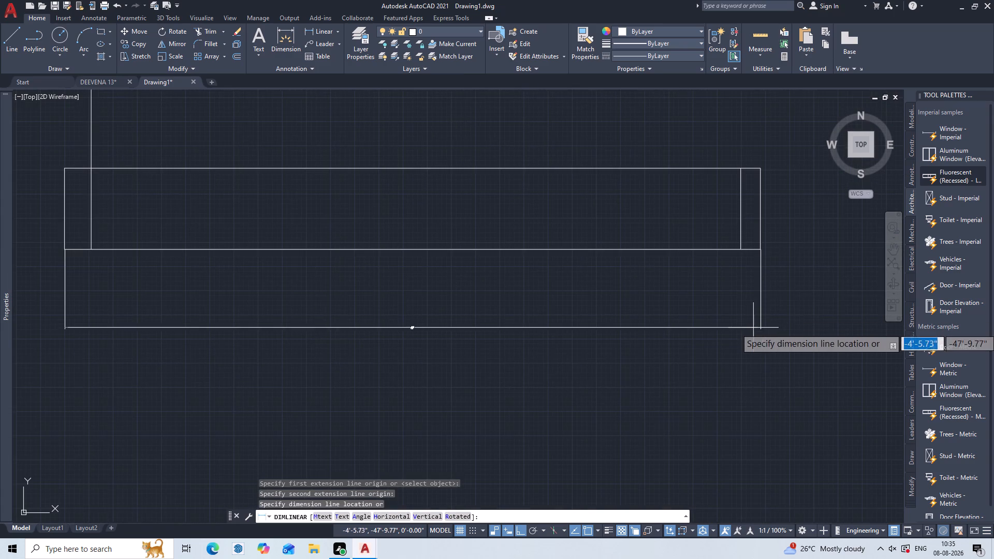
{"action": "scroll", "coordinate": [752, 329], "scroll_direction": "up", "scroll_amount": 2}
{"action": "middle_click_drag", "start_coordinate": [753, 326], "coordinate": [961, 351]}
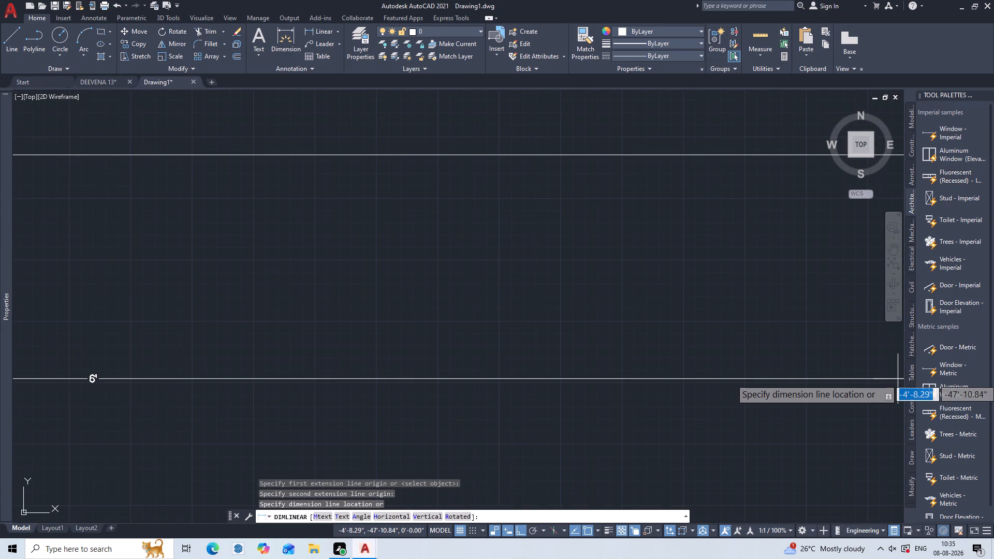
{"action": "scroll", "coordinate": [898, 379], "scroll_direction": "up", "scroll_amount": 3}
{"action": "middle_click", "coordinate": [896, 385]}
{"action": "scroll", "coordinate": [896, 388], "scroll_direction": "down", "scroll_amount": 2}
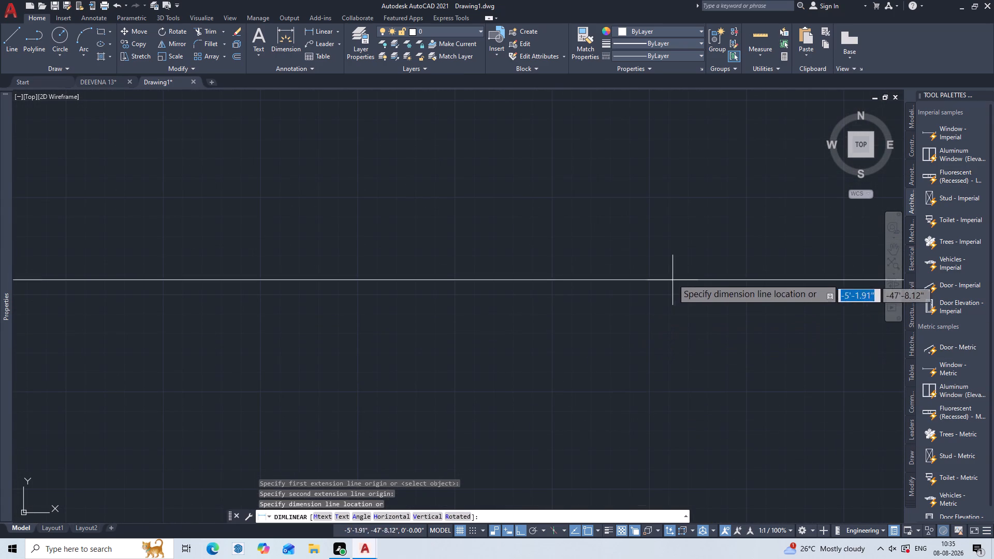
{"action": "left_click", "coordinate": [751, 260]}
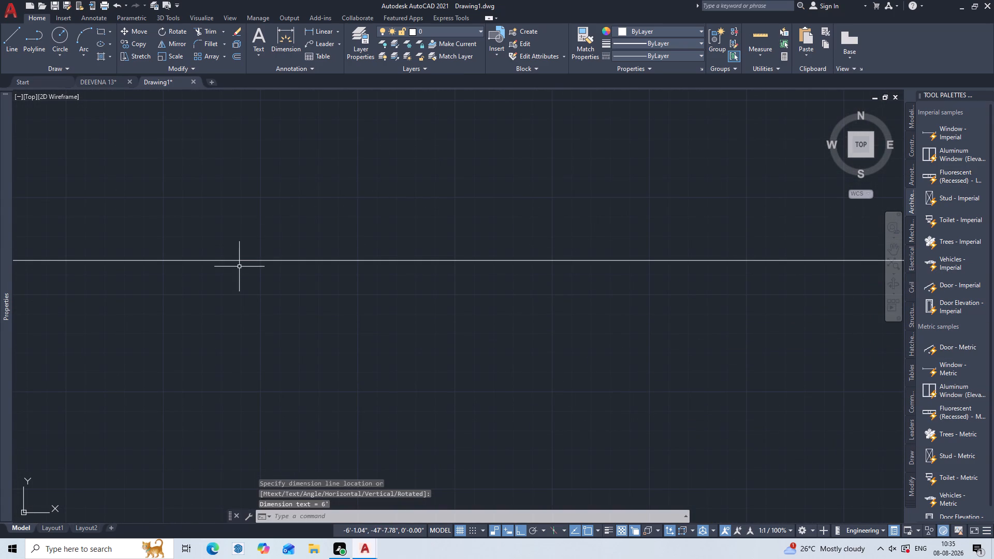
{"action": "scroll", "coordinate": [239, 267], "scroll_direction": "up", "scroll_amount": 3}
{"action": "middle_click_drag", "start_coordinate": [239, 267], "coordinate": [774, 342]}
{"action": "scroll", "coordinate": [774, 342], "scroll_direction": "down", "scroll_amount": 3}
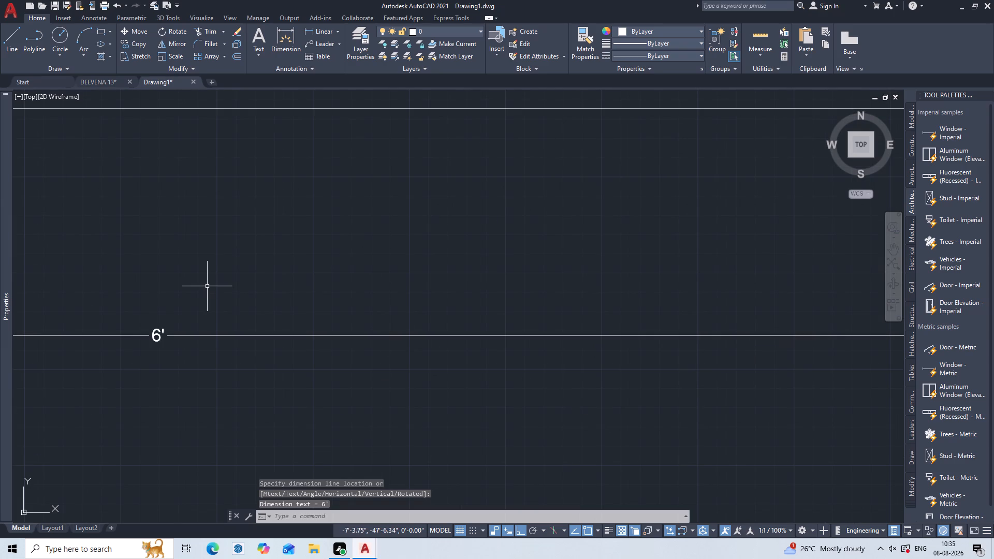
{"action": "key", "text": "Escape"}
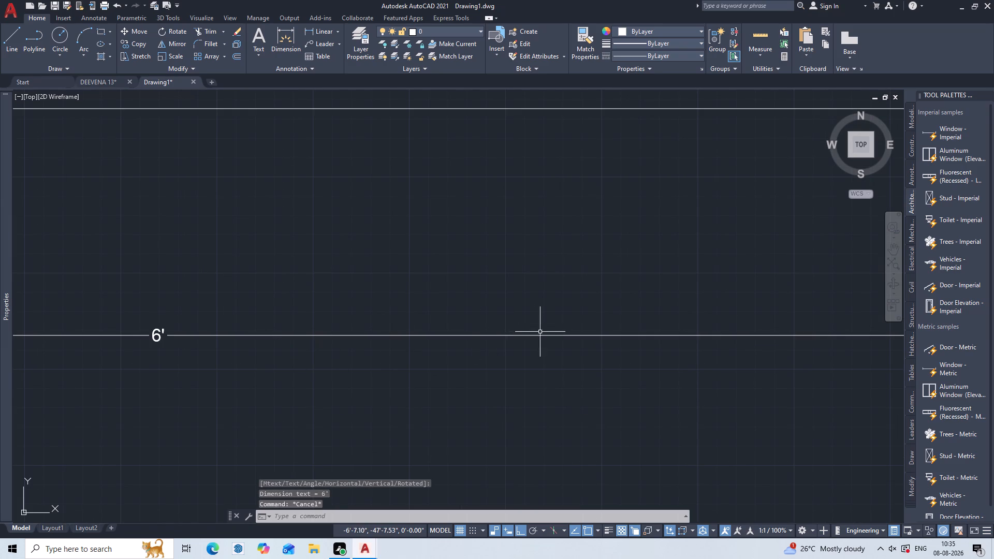
Check with a linear dimension the distance from the bottom wall's upper west corner to the west offset line.
{"action": "scroll", "coordinate": [556, 318], "scroll_direction": "down", "scroll_amount": 3}
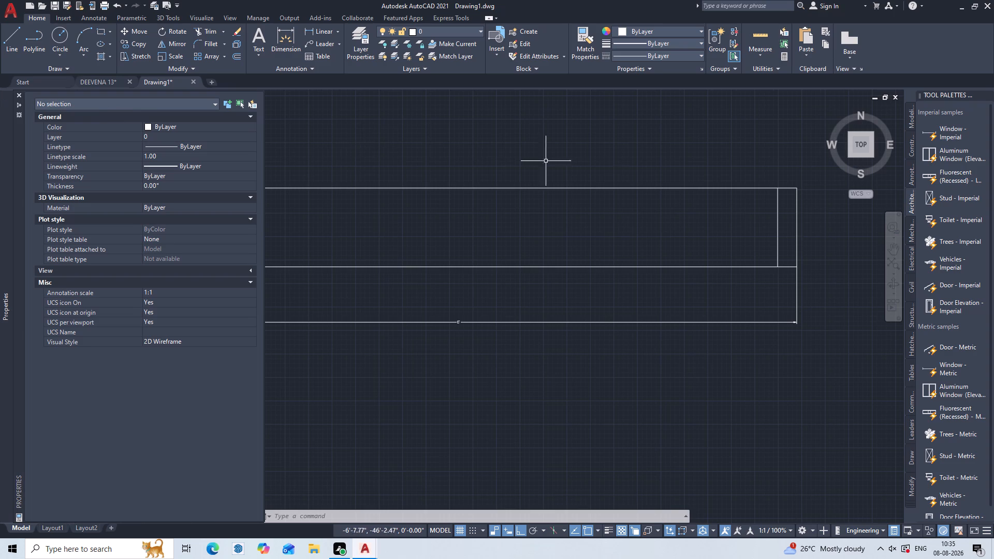
{"action": "middle_click_drag", "start_coordinate": [383, 166], "coordinate": [532, 271]}
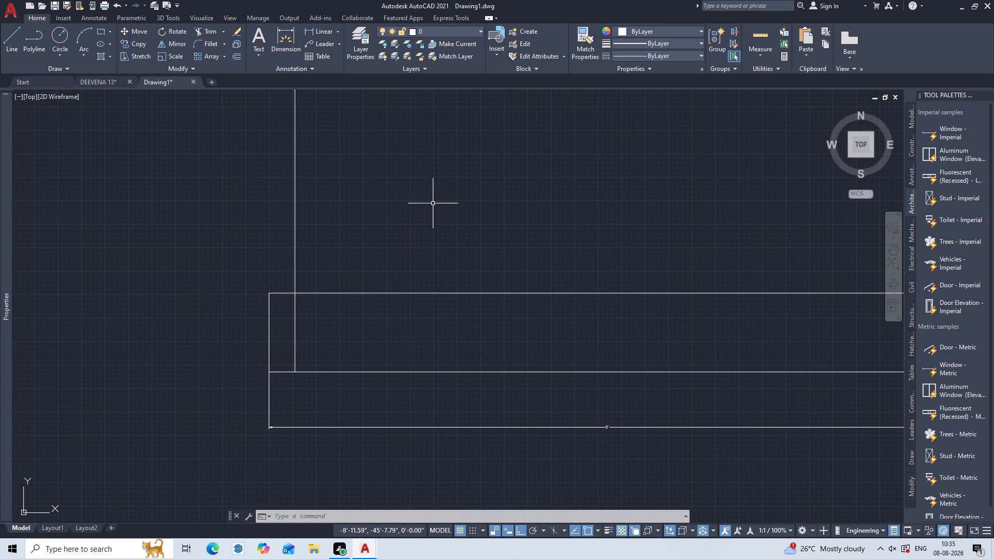
{"action": "middle_click_drag", "start_coordinate": [433, 203], "coordinate": [446, 223]}
{"action": "left_click", "coordinate": [329, 216]}
{"action": "left_click", "coordinate": [298, 248]}
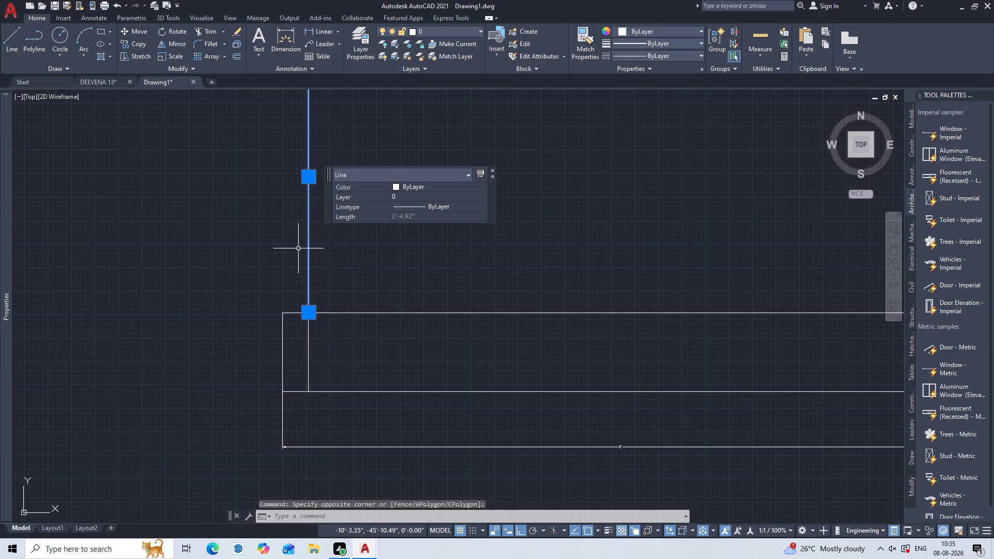
{"action": "key", "text": "Escape"}
{"action": "key", "text": "d"}
{"action": "key", "text": "l"}
{"action": "key", "text": "i"}
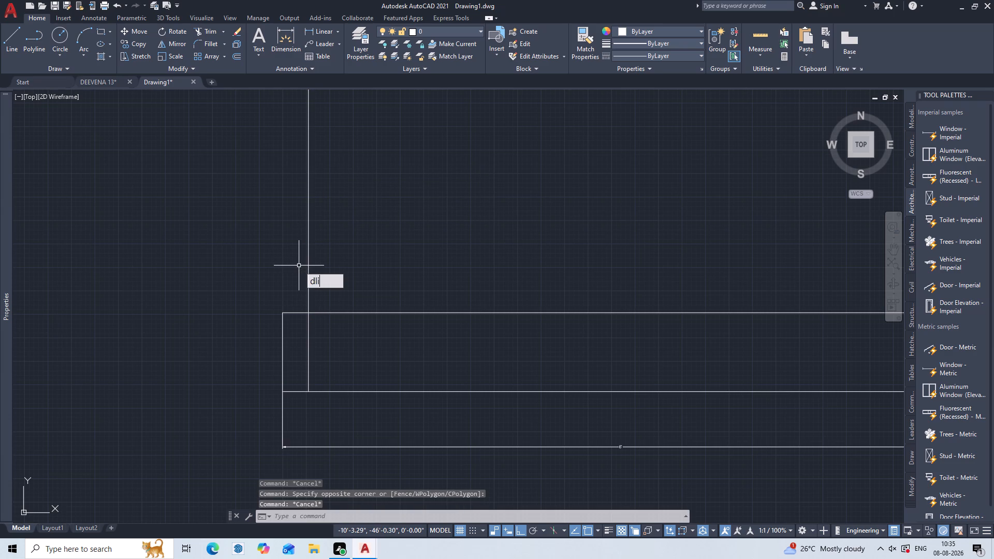
{"action": "key", "text": "Return"}
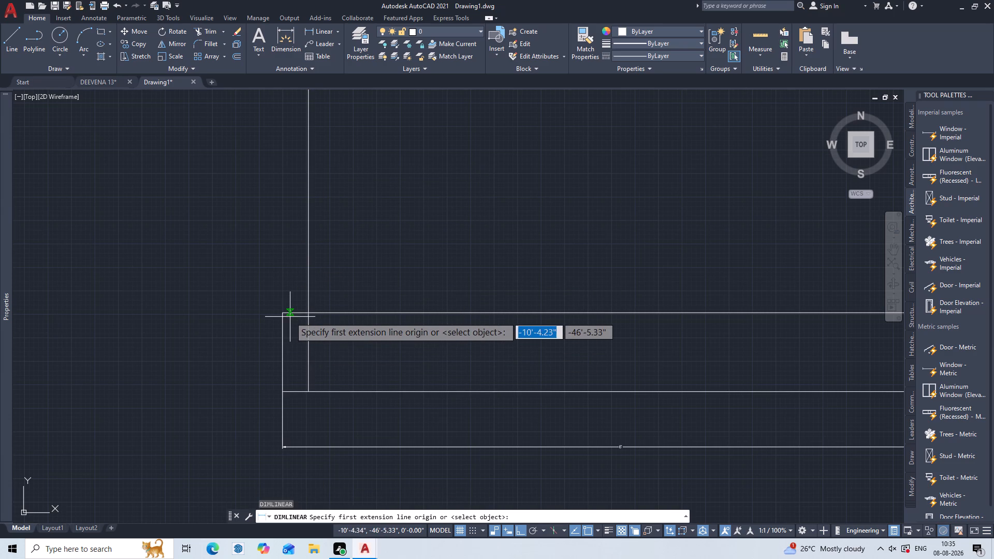
{"action": "left_click", "coordinate": [283, 312]}
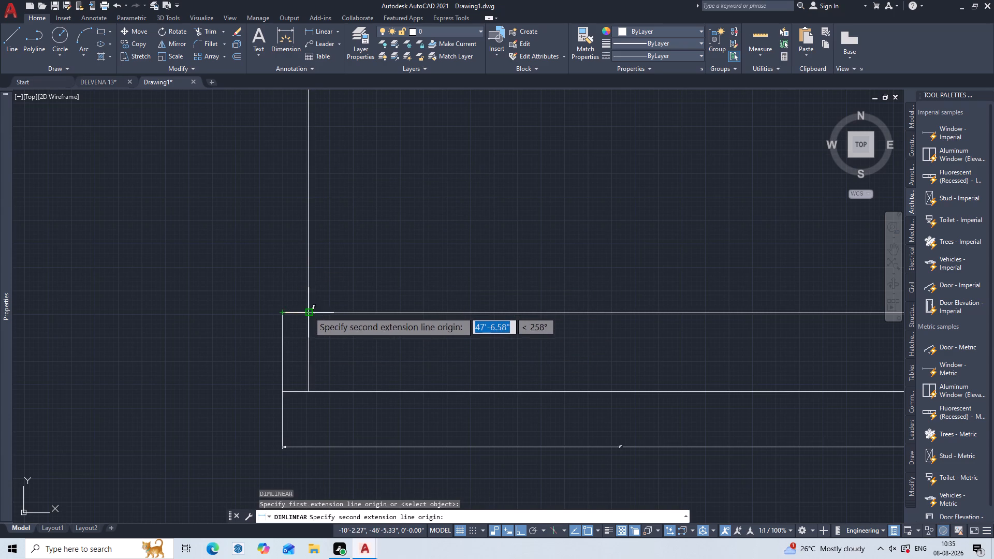
{"action": "left_click", "coordinate": [309, 312]}
{"action": "scroll", "coordinate": [302, 295], "scroll_direction": "up", "scroll_amount": 4}
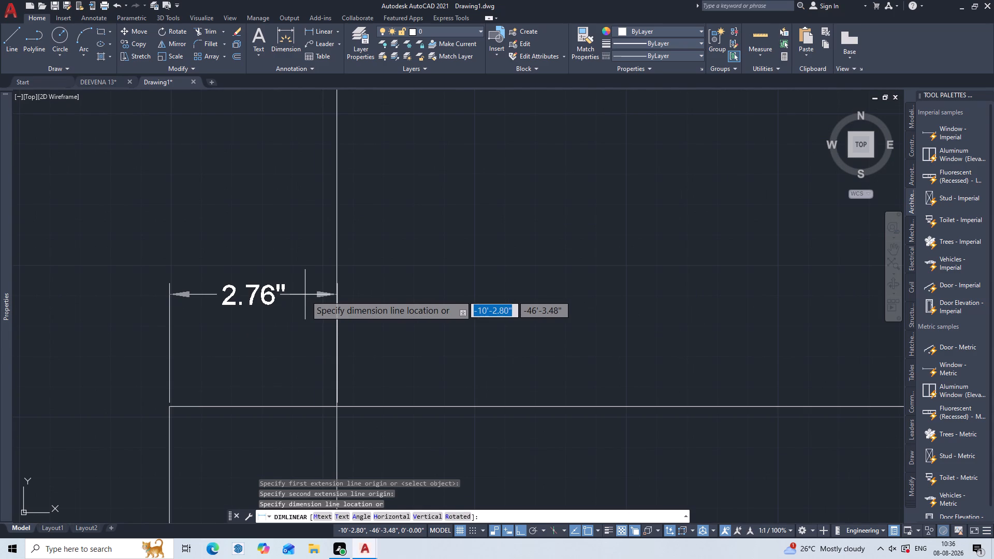
{"action": "key", "text": "Escape"}
{"action": "key", "text": "Escape"}
{"action": "key", "text": "Escape"}
{"action": "key", "text": "Escape"}
{"action": "key", "text": "Escape"}
{"action": "key", "text": "Escape"}
{"action": "key", "text": "Escape"}
Erase the entire room outline together with the bottom wall and its dimension.
{"action": "scroll", "coordinate": [554, 251], "scroll_direction": "down", "scroll_amount": 1}
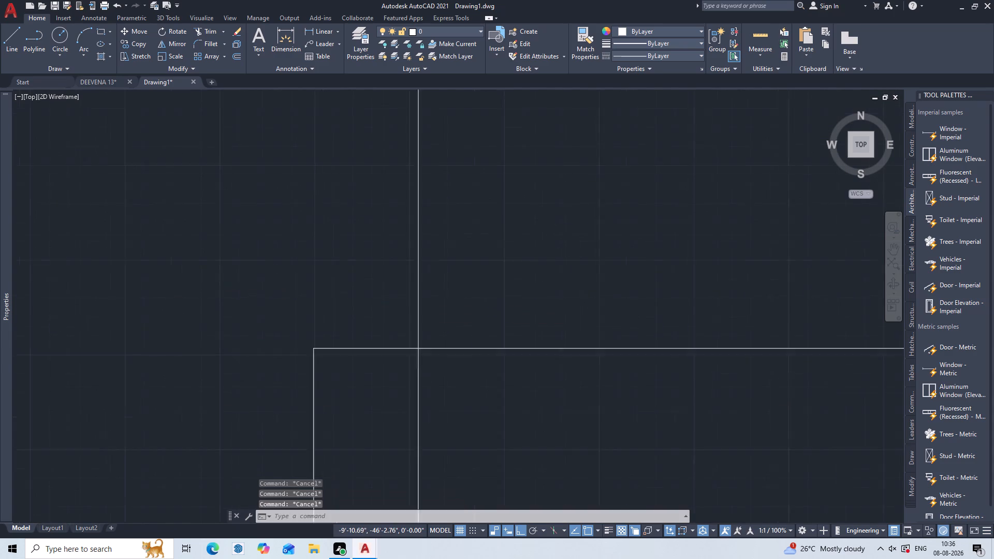
{"action": "scroll", "coordinate": [554, 251], "scroll_direction": "down", "scroll_amount": 7}
{"action": "middle_click_drag", "start_coordinate": [554, 251], "coordinate": [481, 281]}
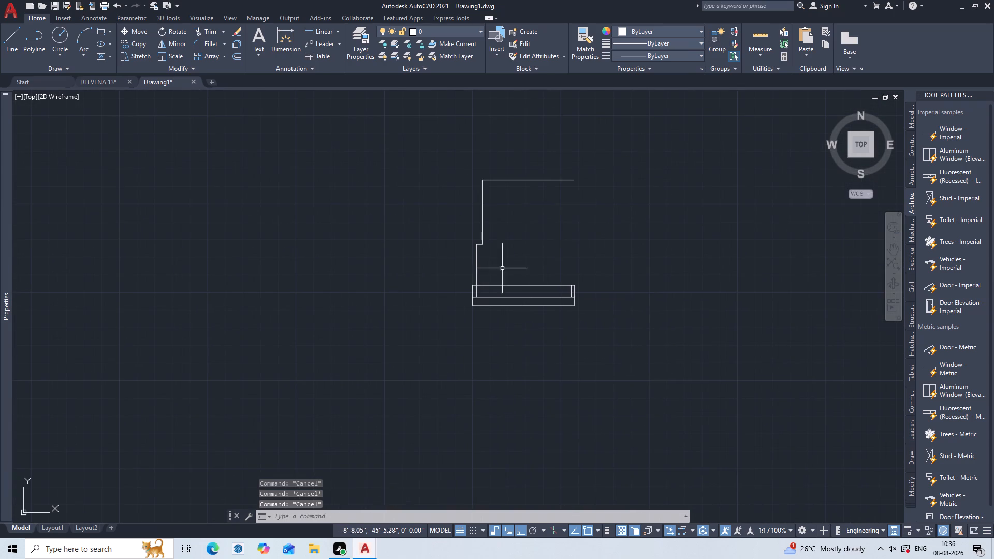
{"action": "left_click", "coordinate": [624, 146]}
{"action": "left_click", "coordinate": [451, 305]}
{"action": "key", "text": "Delete"}
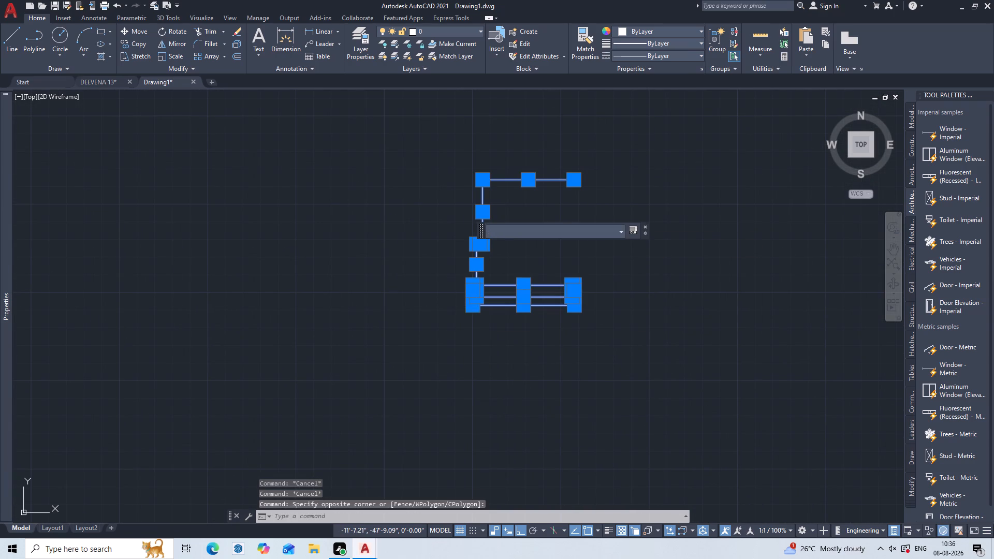
Set the drawing units to Decimal length type with the insertion scale in Meters.
{"action": "key", "text": "u"}
{"action": "key", "text": "n"}
{"action": "key", "text": "Return"}
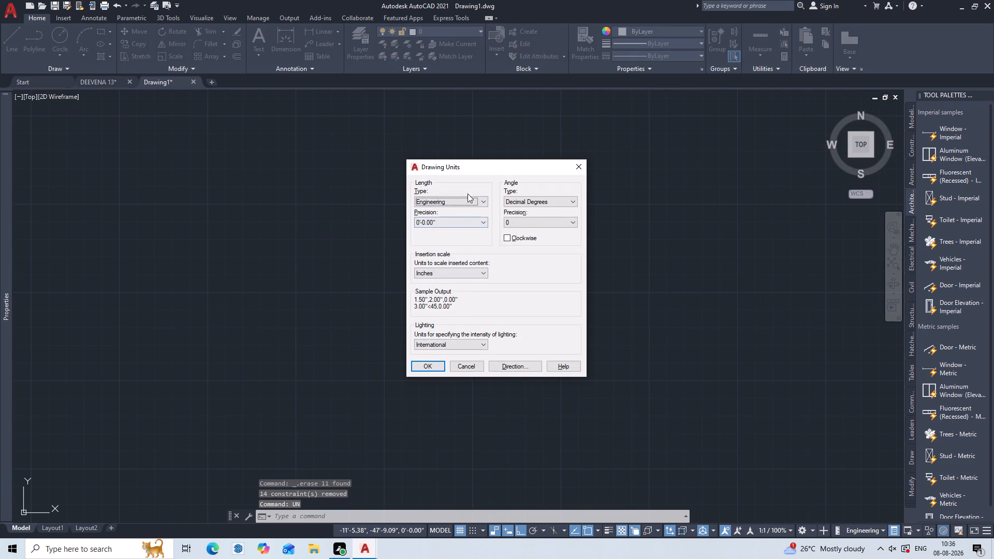
{"action": "left_click", "coordinate": [473, 197]}
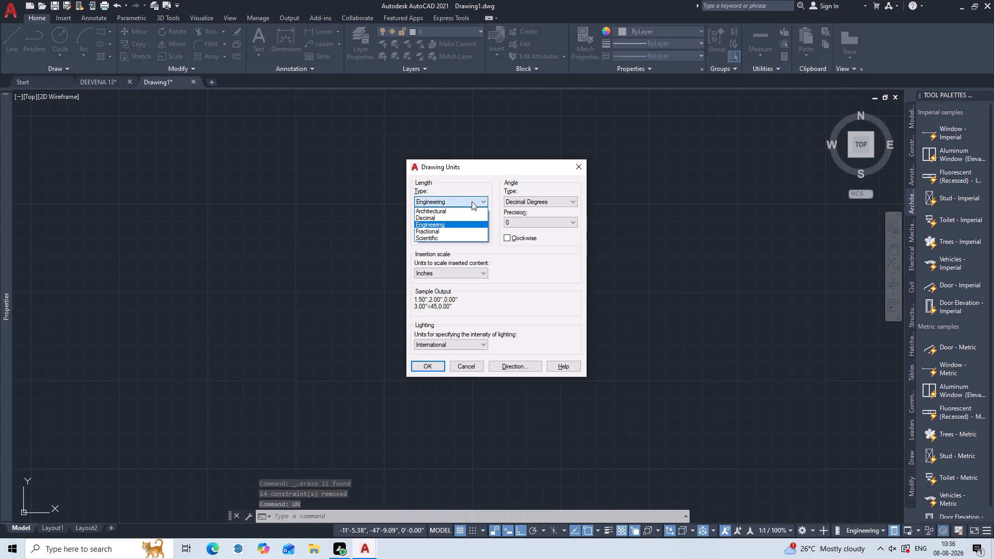
{"action": "left_click", "coordinate": [466, 219]}
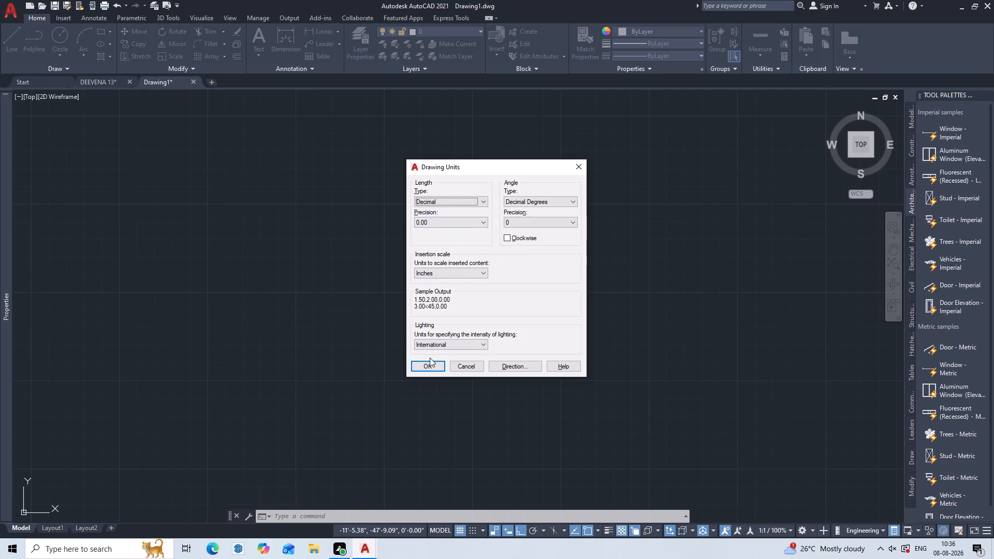
{"action": "left_click", "coordinate": [449, 274]}
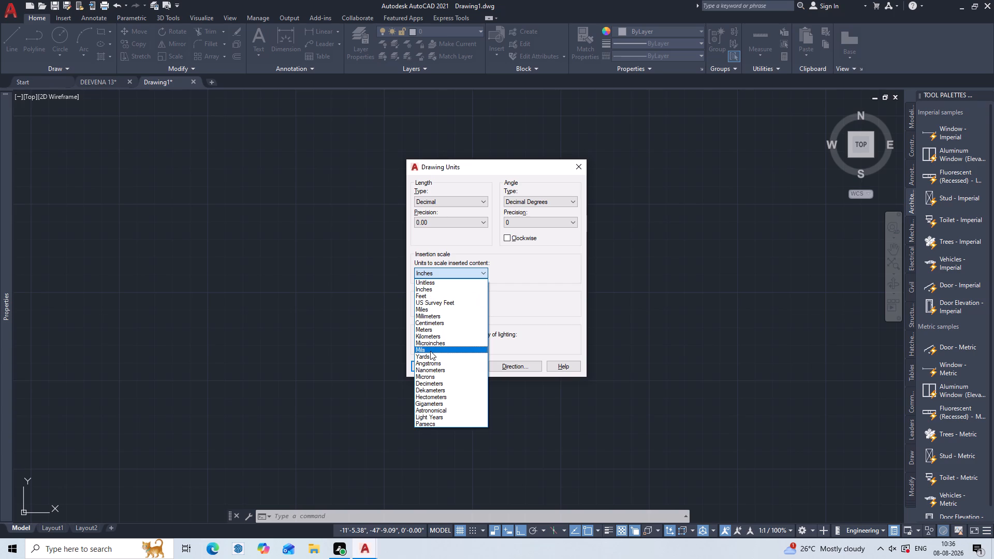
{"action": "left_click", "coordinate": [438, 327]}
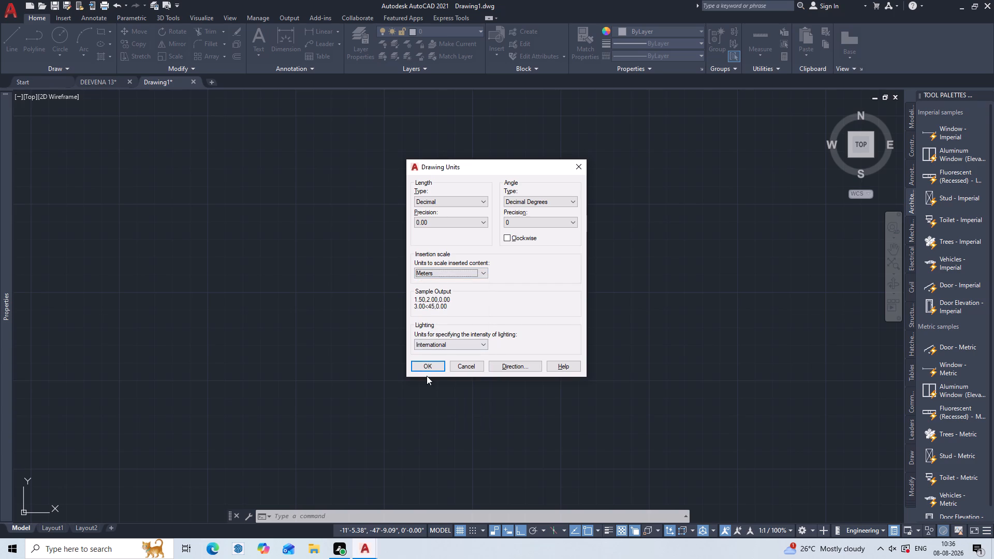
{"action": "left_click", "coordinate": [423, 362]}
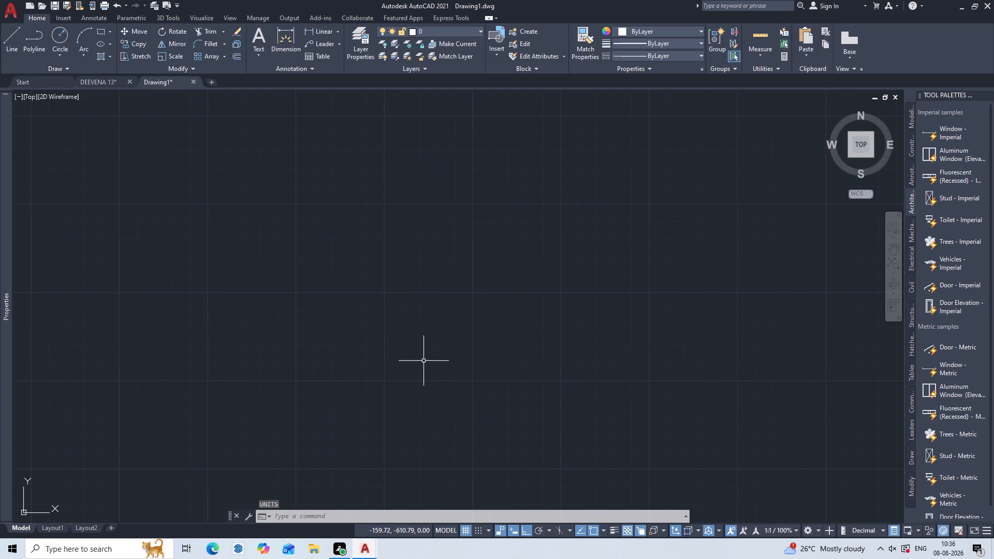
Change the Standard dimension style's primary unit format to Decimal and set the style current.
{"action": "key", "text": "d"}
{"action": "key", "text": "Return"}
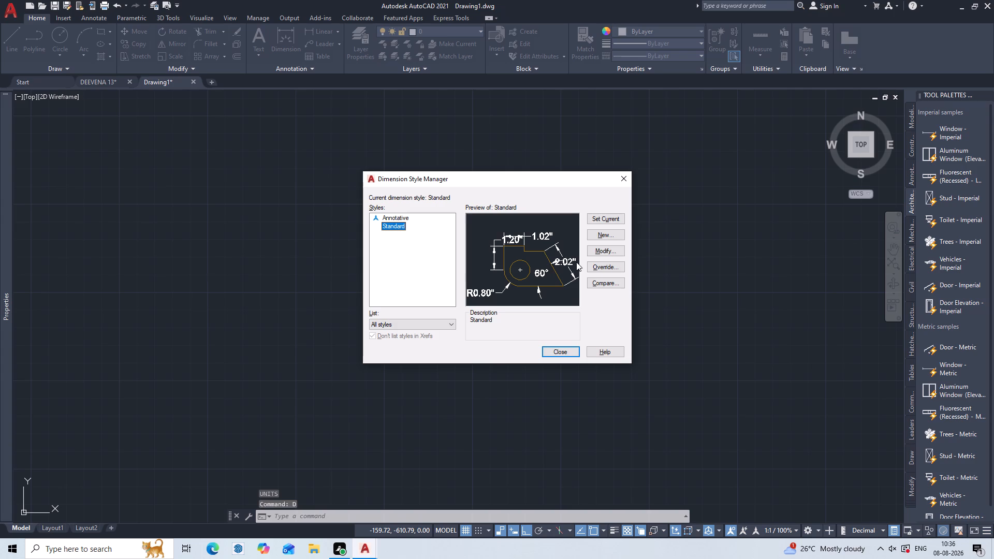
{"action": "left_click", "coordinate": [594, 250]}
{"action": "left_click", "coordinate": [603, 248]}
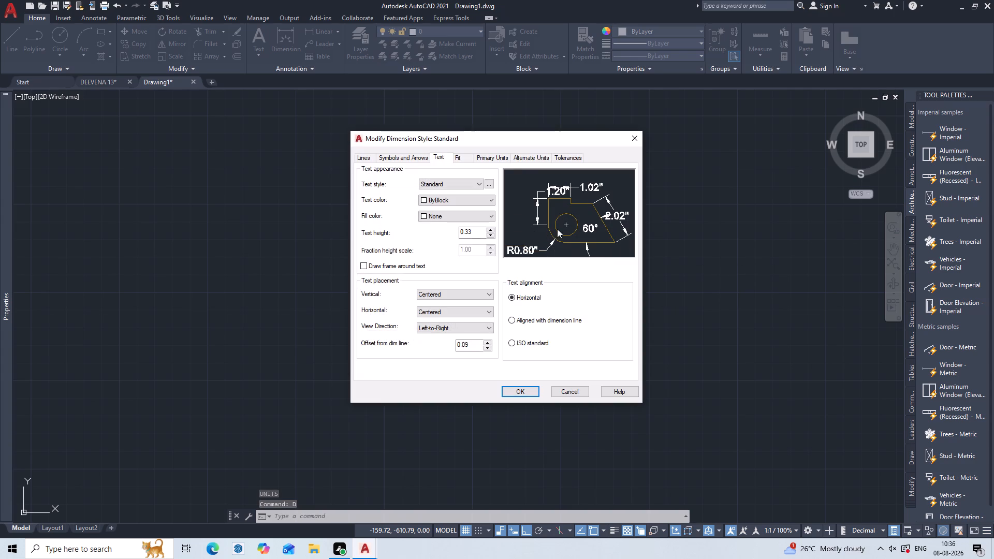
{"action": "left_click", "coordinate": [498, 157]}
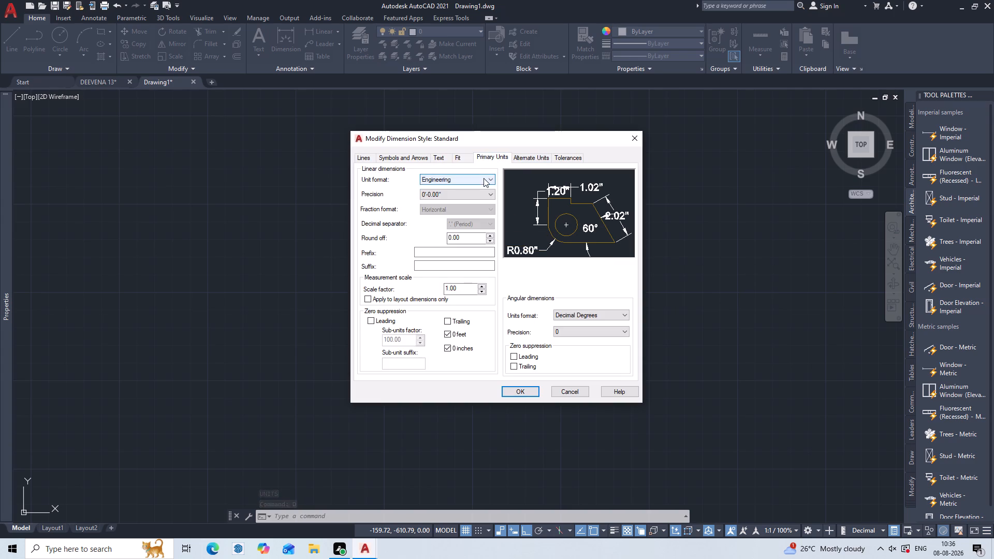
{"action": "left_click", "coordinate": [484, 178]}
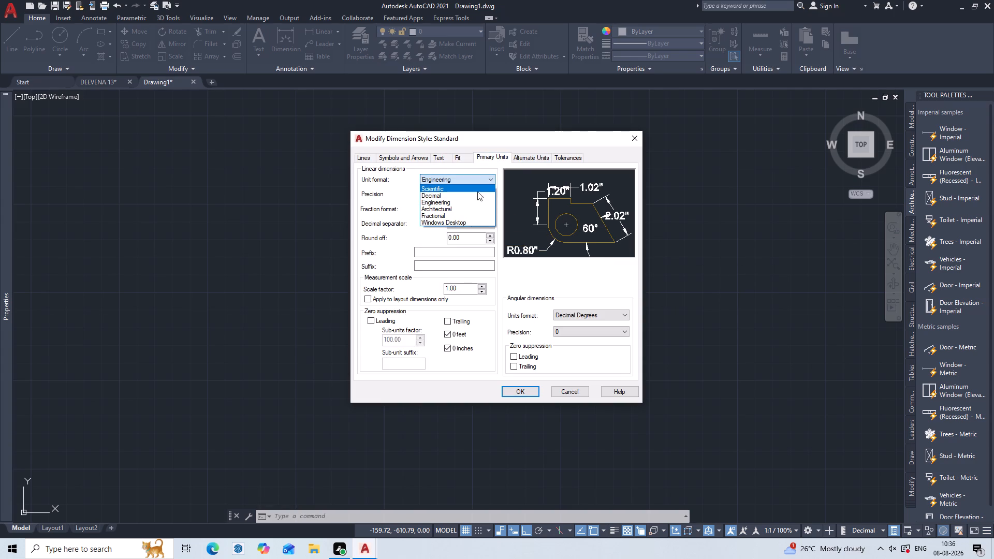
{"action": "left_click", "coordinate": [487, 193]}
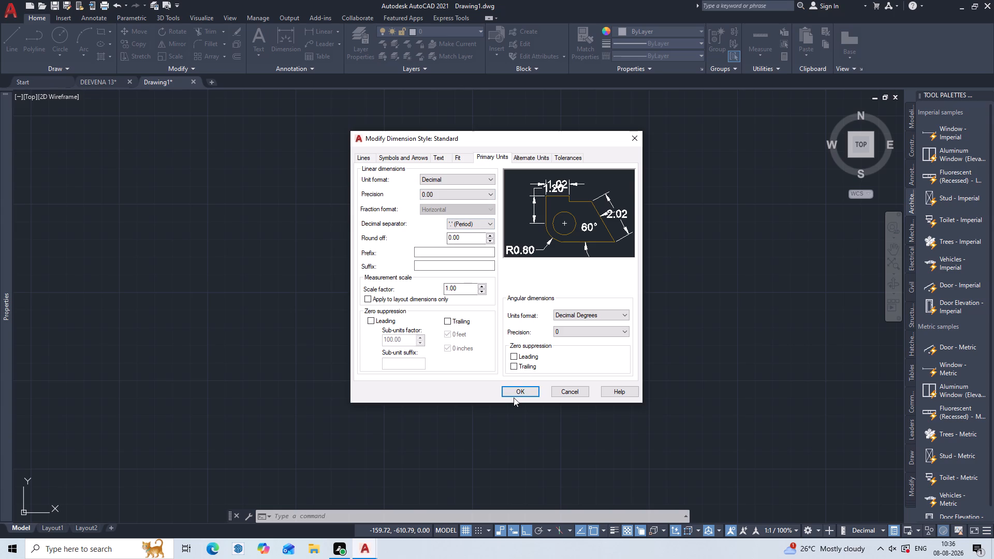
{"action": "left_click_drag", "start_coordinate": [510, 397], "coordinate": [505, 393]}
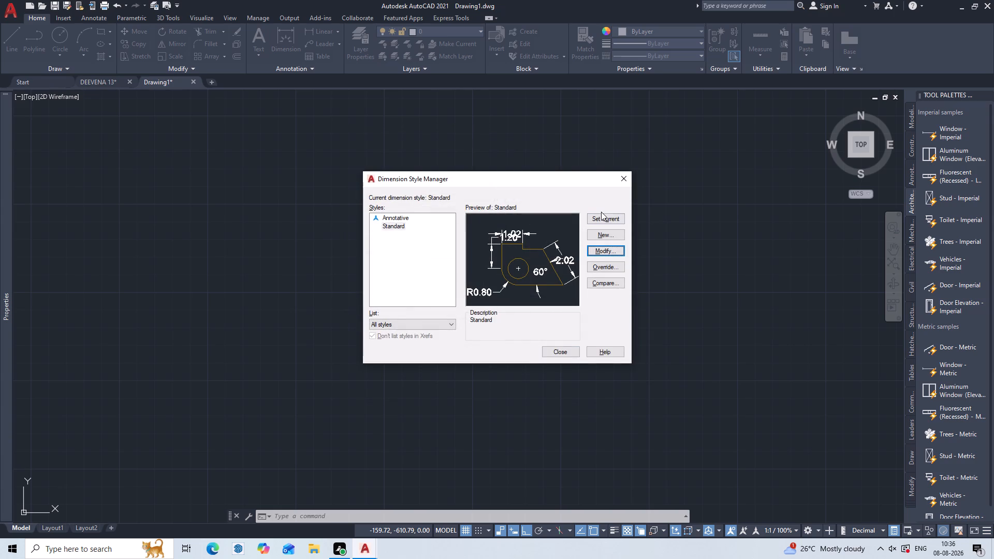
{"action": "left_click", "coordinate": [601, 212]}
{"action": "left_click", "coordinate": [606, 220]}
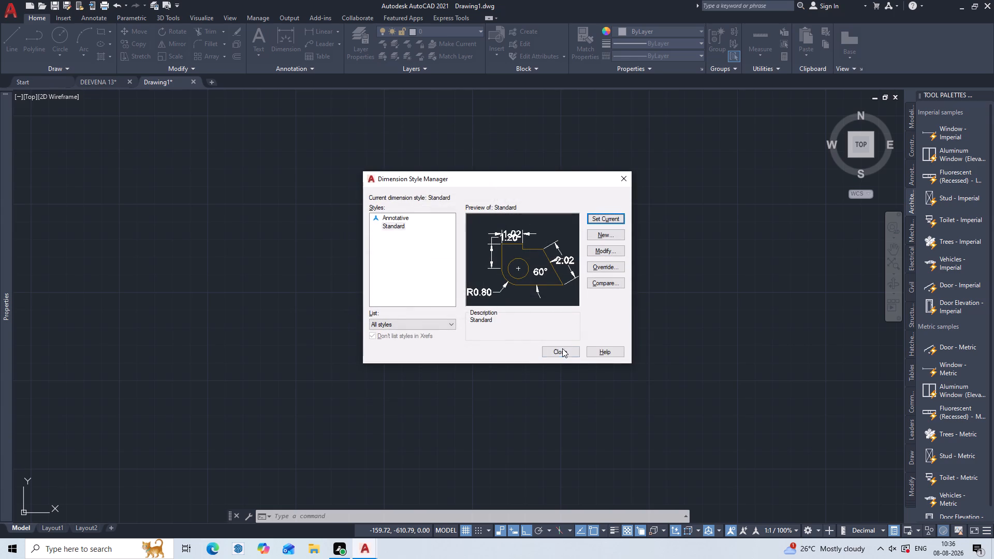
{"action": "left_click", "coordinate": [562, 348]}
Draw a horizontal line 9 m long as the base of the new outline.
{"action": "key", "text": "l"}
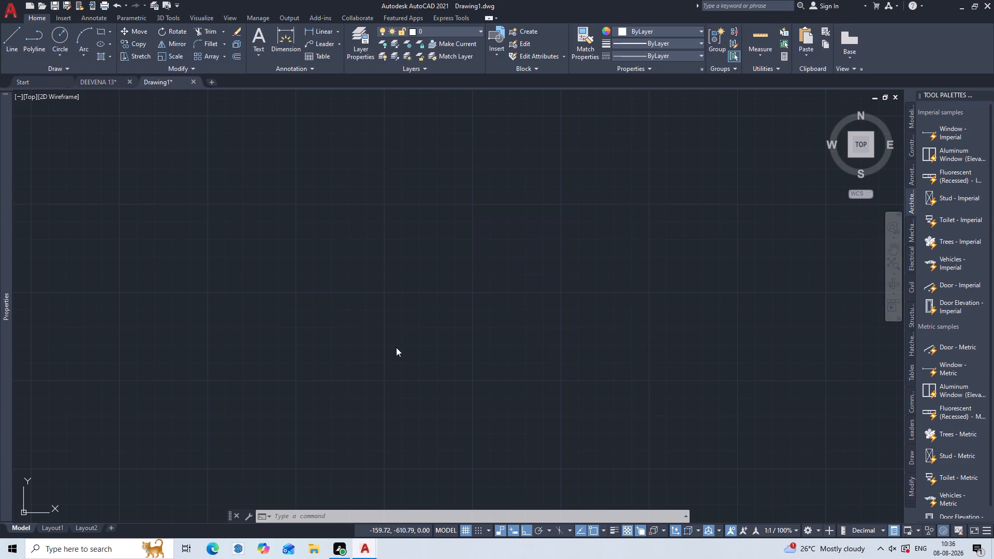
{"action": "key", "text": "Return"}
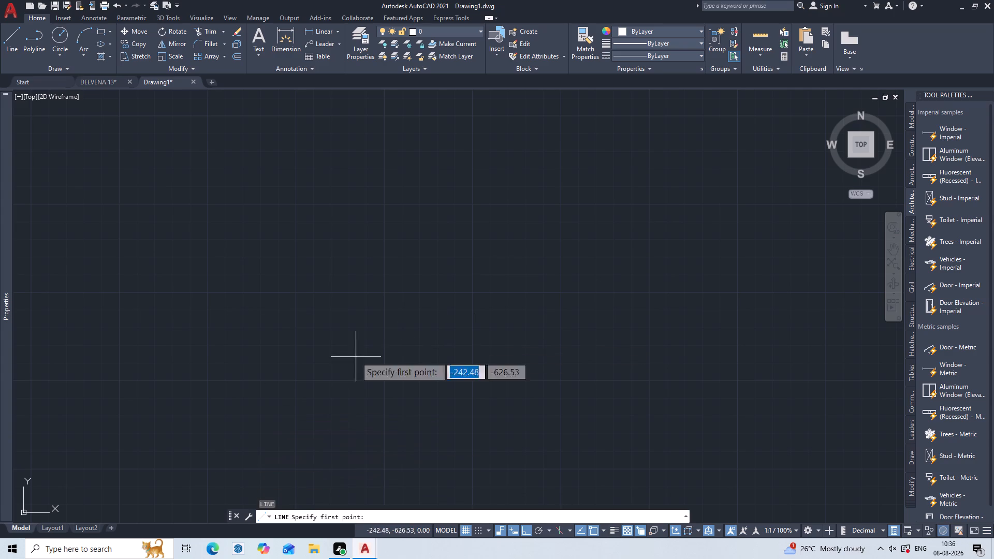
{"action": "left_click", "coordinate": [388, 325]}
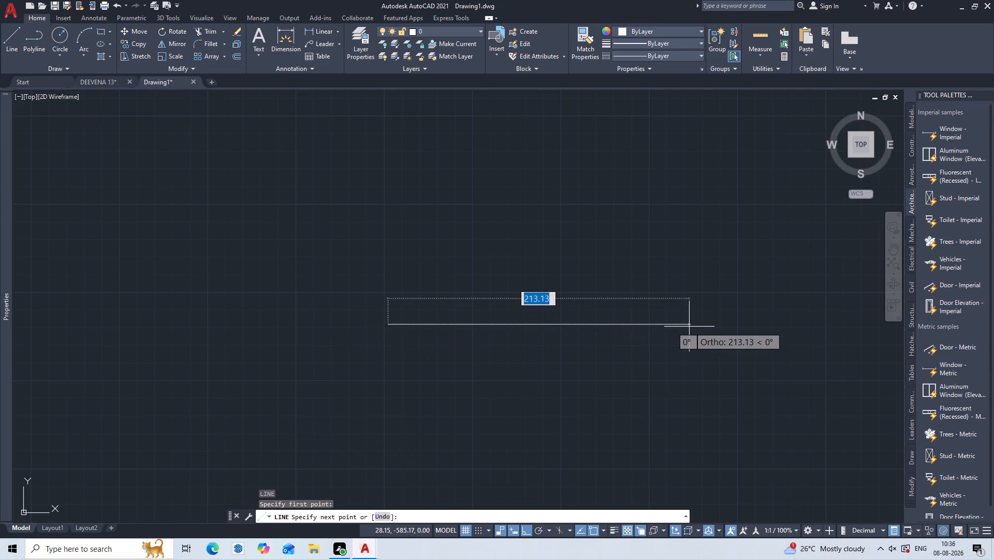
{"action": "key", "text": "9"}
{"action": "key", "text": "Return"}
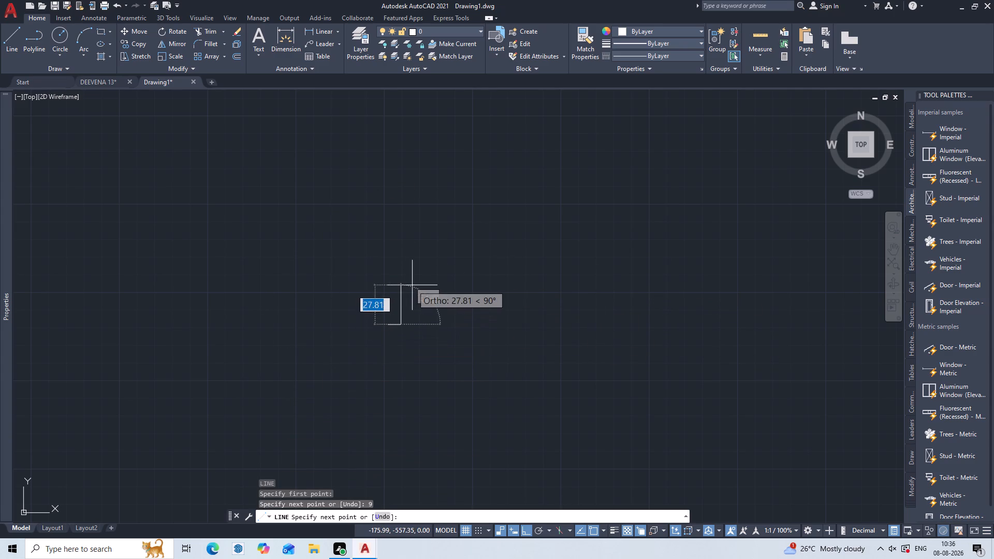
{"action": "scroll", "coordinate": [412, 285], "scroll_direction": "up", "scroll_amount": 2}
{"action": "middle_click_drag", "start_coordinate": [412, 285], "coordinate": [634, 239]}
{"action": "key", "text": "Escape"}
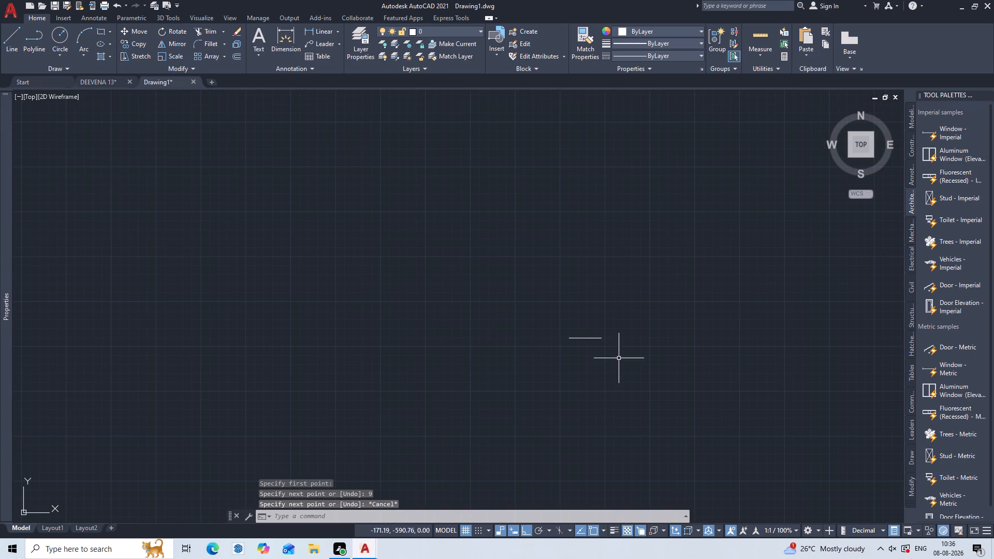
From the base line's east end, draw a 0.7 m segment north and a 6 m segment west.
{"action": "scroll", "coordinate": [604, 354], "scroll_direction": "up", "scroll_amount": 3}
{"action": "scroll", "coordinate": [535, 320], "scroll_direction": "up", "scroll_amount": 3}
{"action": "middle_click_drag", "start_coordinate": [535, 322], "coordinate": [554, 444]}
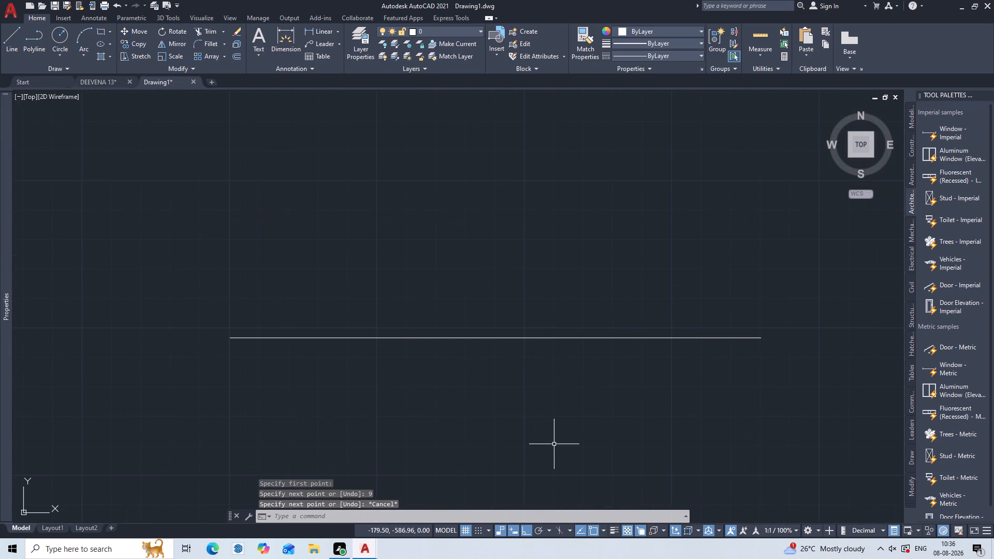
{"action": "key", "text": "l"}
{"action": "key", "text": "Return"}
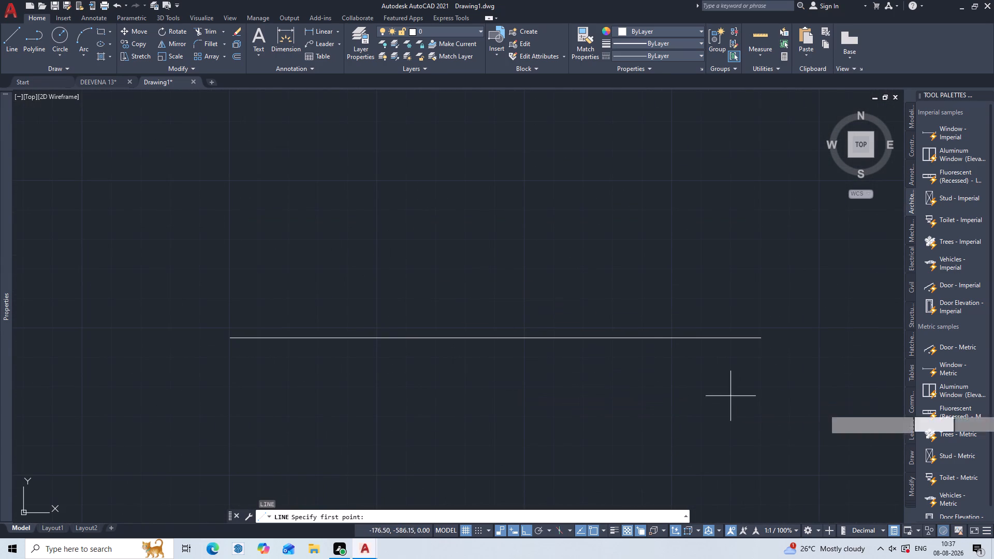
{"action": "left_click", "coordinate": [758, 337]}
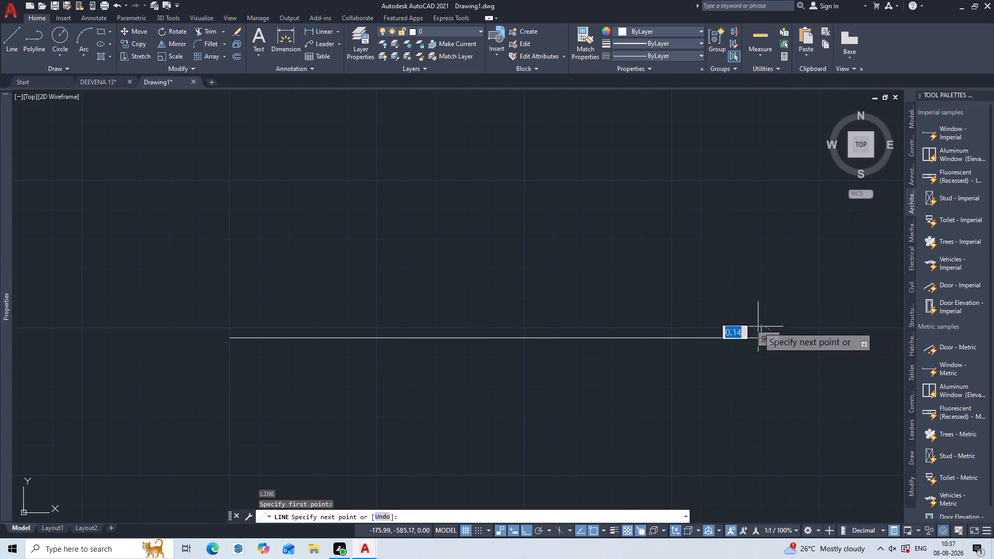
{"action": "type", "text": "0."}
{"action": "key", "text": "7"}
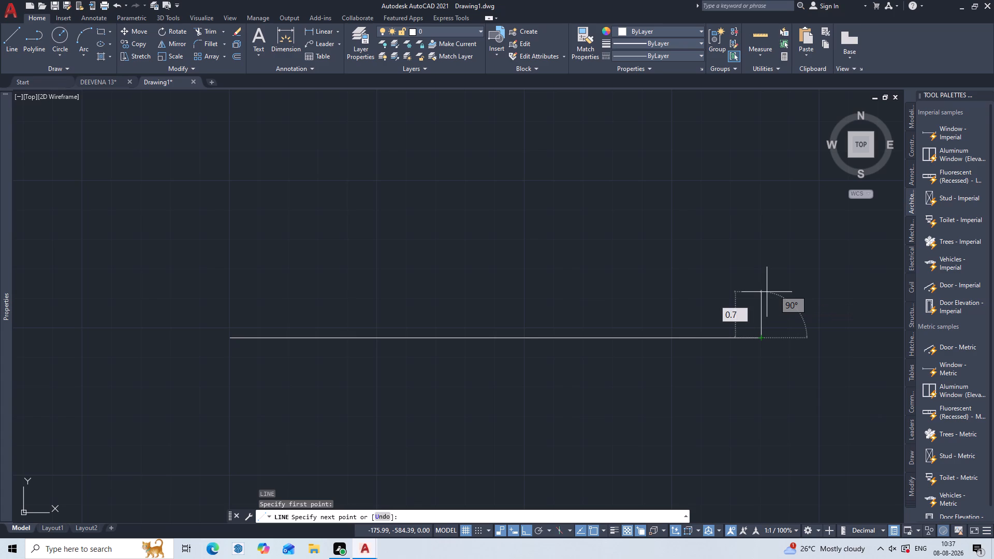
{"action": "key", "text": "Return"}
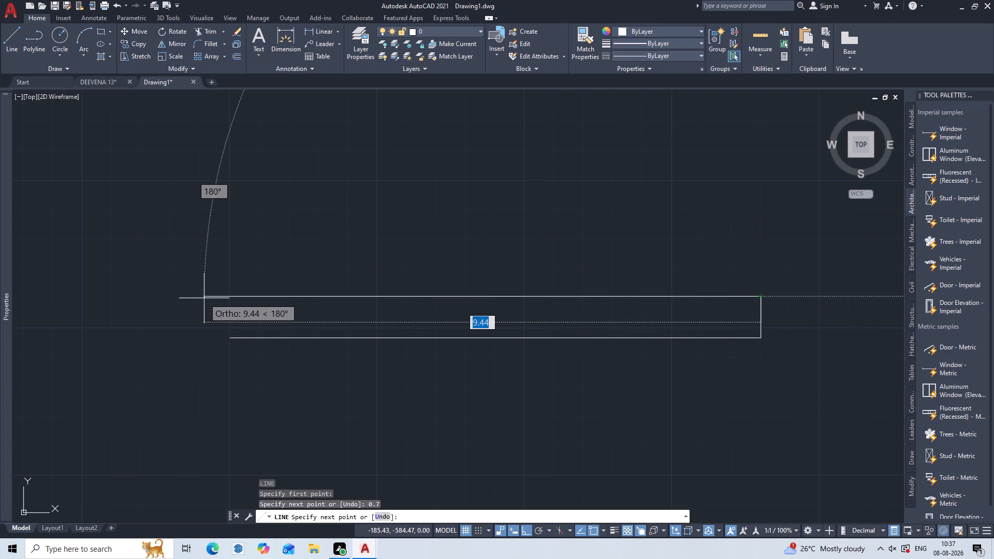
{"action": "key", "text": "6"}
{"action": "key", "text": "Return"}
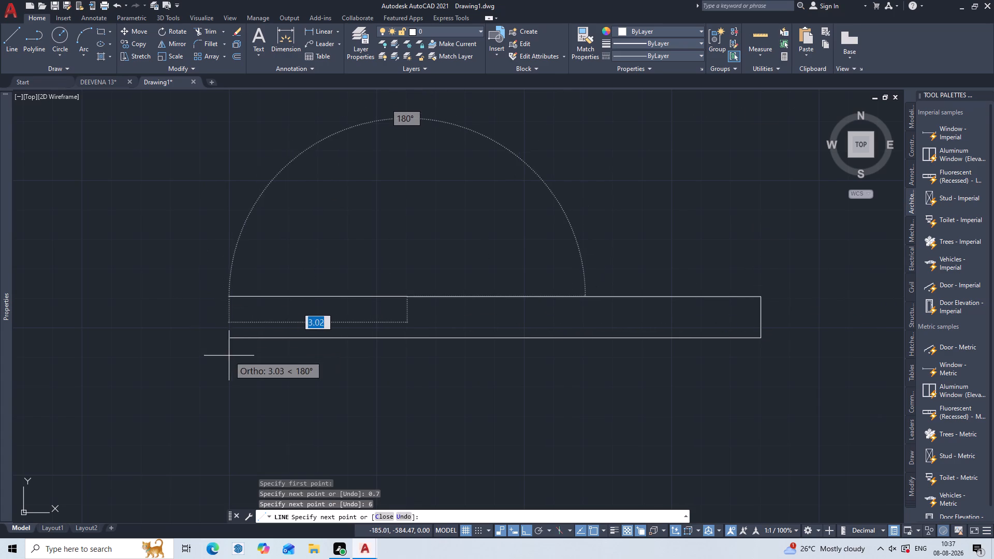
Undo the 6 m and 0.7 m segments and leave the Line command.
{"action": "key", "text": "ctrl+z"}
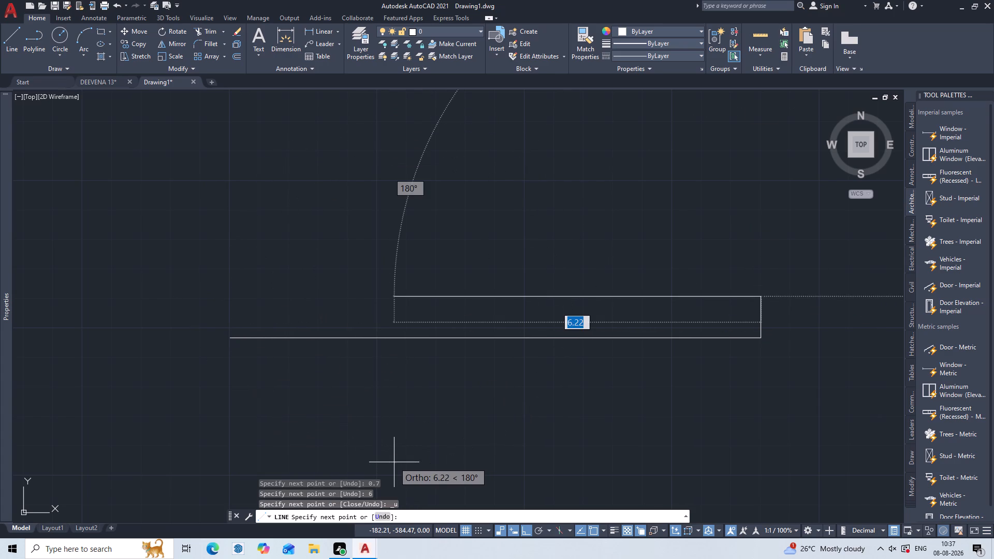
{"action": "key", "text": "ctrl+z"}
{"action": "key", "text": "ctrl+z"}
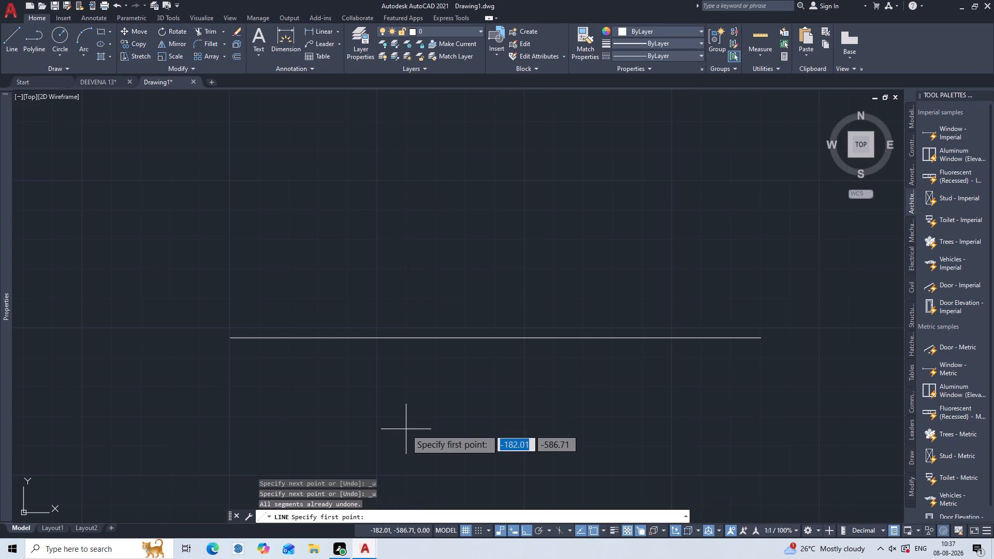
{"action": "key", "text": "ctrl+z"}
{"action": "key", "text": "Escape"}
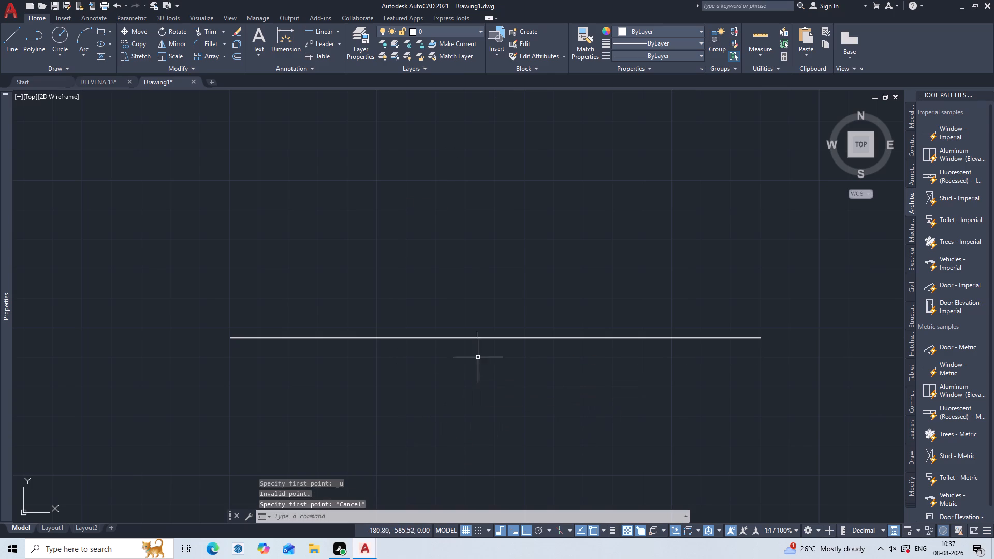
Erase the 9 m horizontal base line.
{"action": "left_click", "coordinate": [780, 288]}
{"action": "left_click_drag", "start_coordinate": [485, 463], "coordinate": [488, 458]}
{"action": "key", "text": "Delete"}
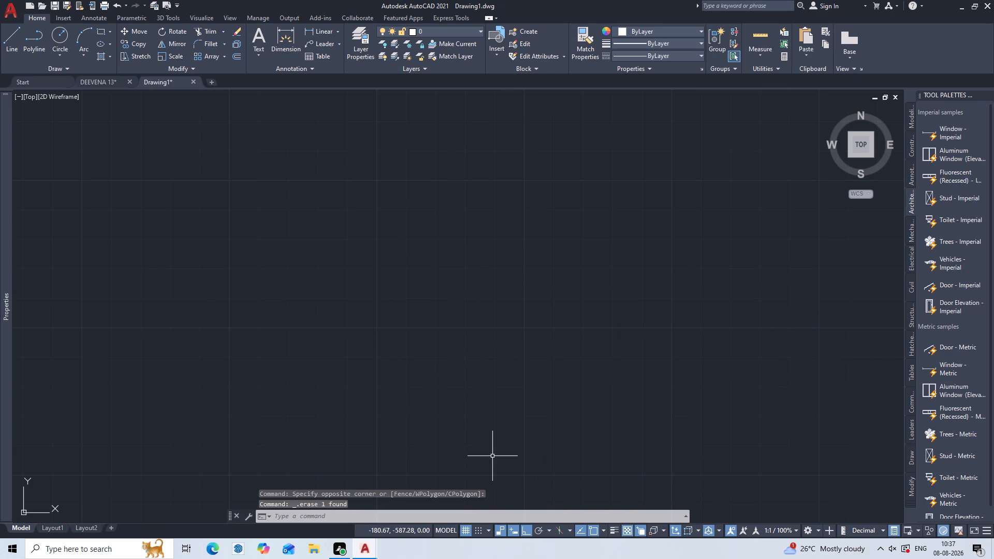
Draw a closed rectangle of lines for the bottom wall, 6 m wide and 0.7 m high.
{"action": "key", "text": "l"}
{"action": "key", "text": "Return"}
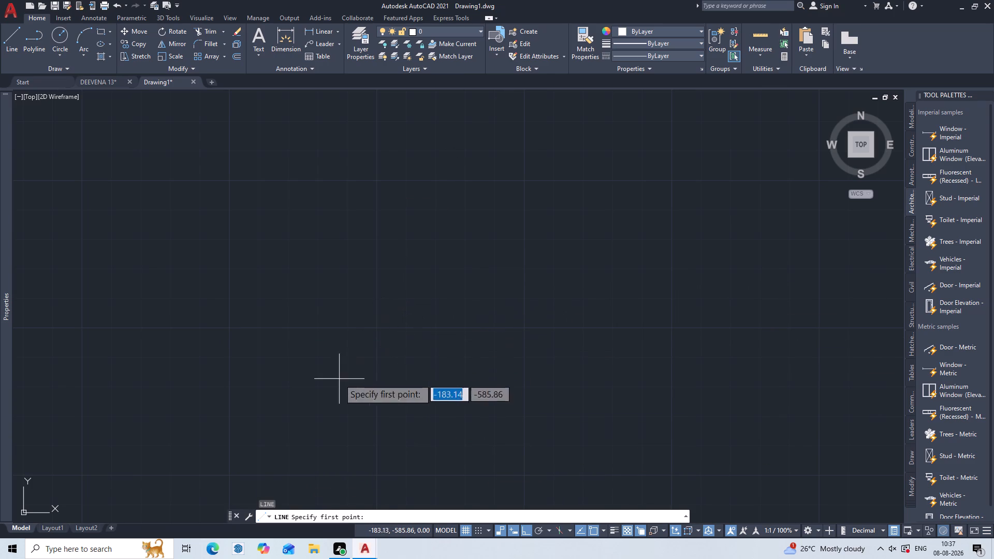
{"action": "left_click", "coordinate": [339, 379]}
{"action": "key", "text": "6"}
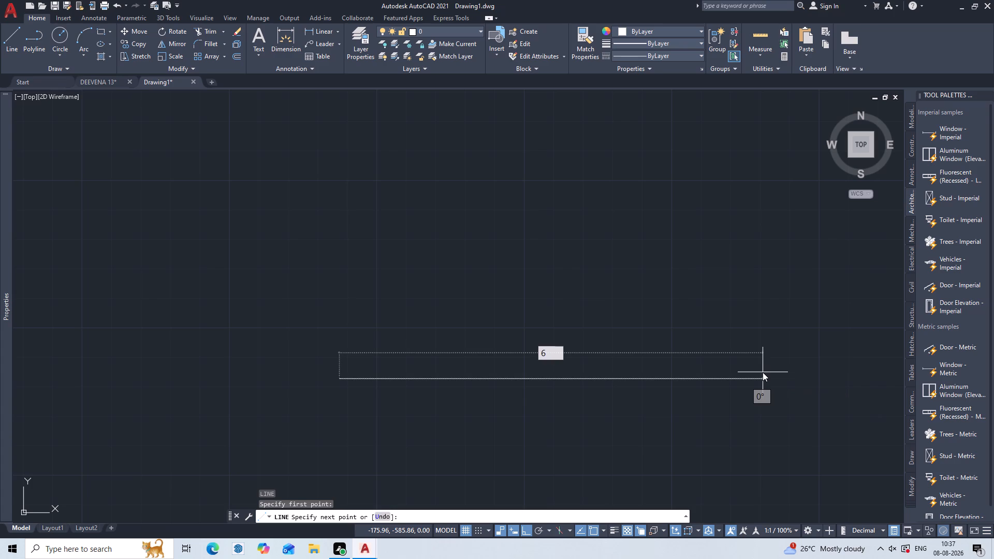
{"action": "key", "text": "Return"}
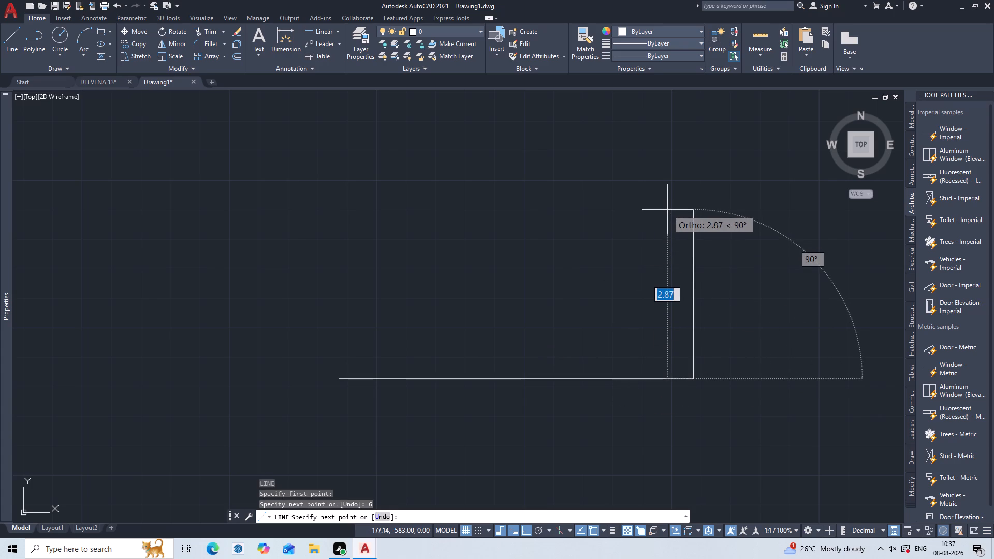
{"action": "type", "text": "0.7"}
{"action": "key", "text": "Return"}
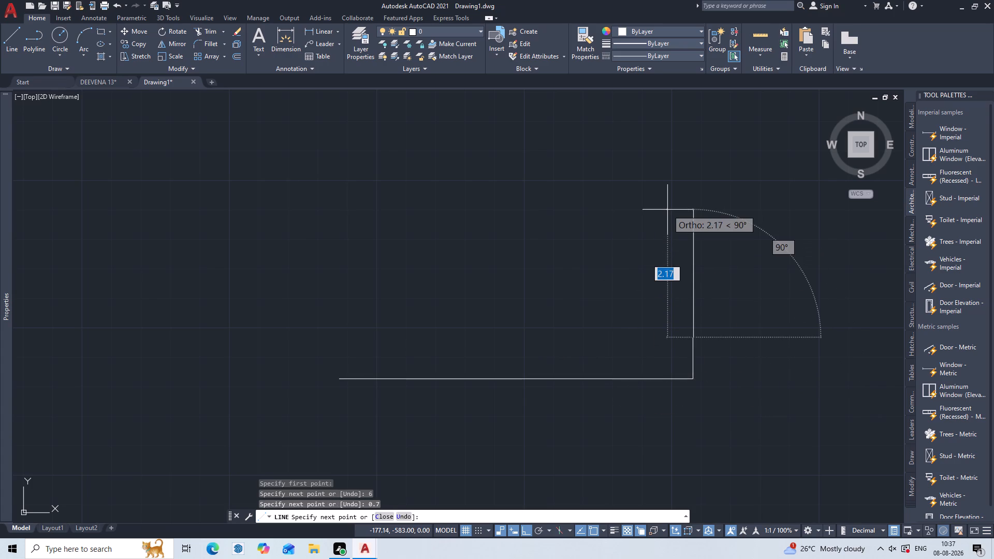
{"action": "key", "text": "6"}
{"action": "key", "text": "Return"}
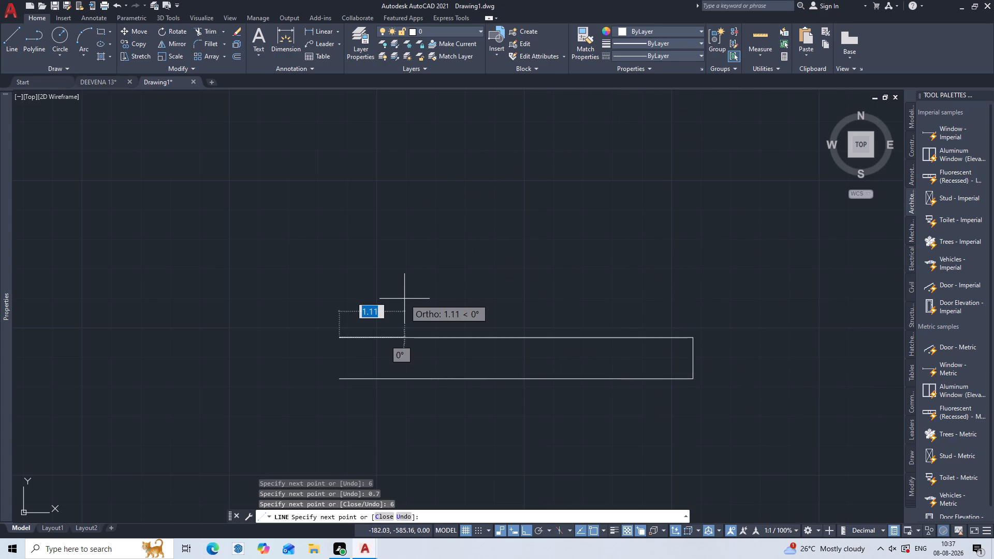
{"action": "type", "text": "0.7"}
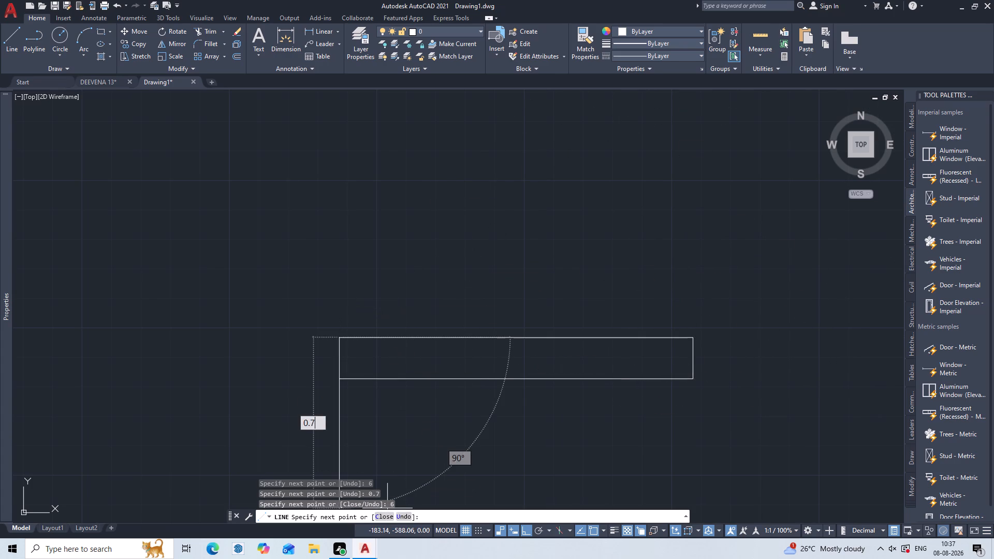
{"action": "key", "text": "Return"}
{"action": "key", "text": "Escape"}
Offset the rectangle's west edge 0.23 m inward.
{"action": "key", "text": "o"}
{"action": "key", "text": "Return"}
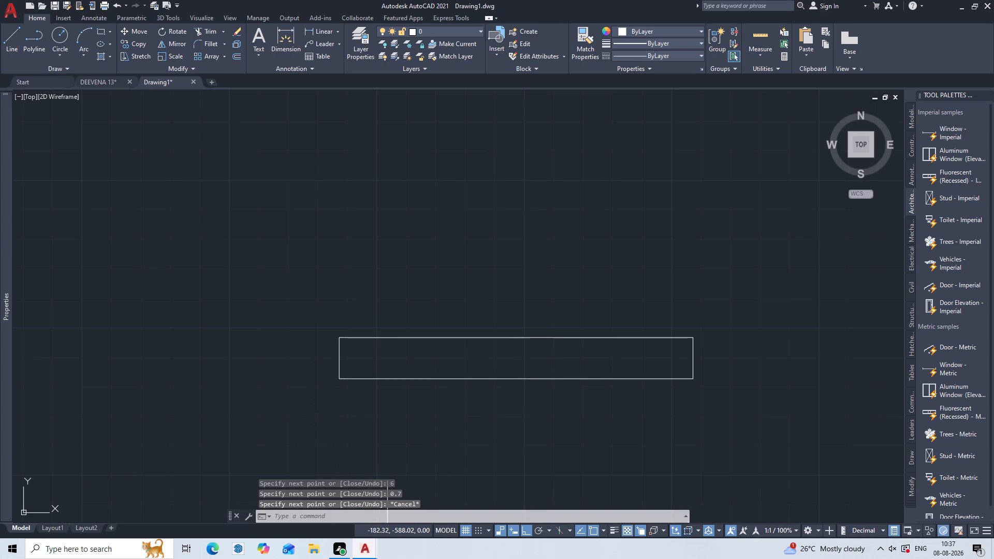
{"action": "type", "text": "0.23"}
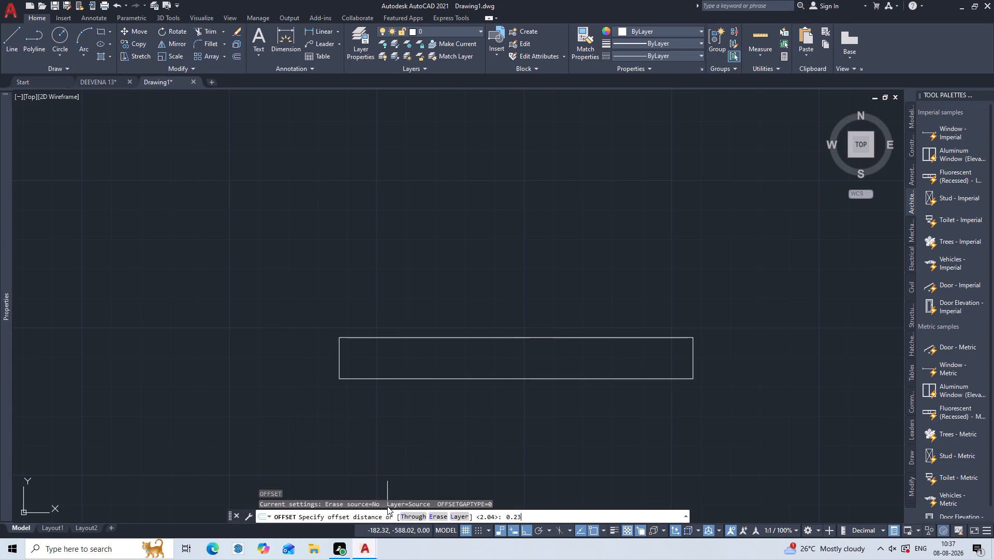
{"action": "key", "text": "Return"}
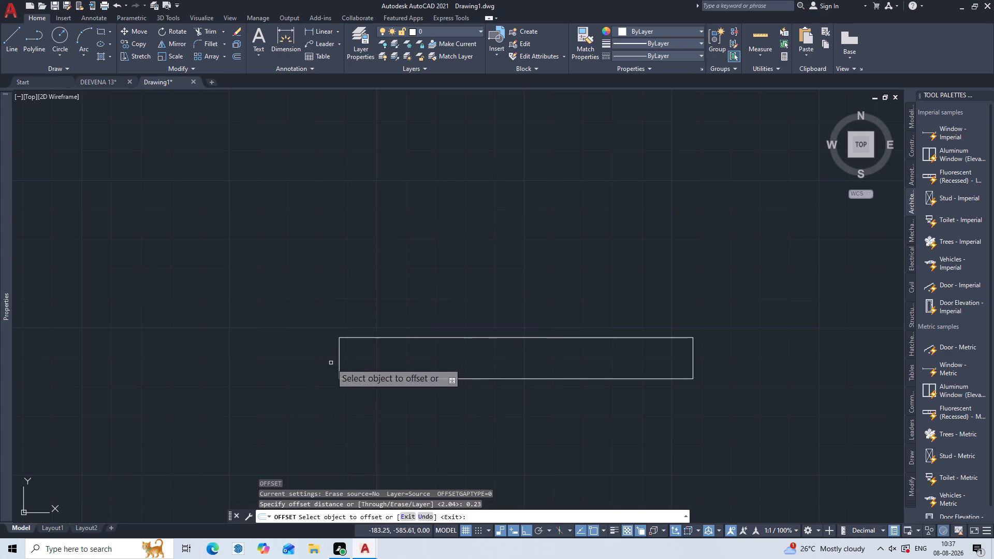
{"action": "left_click", "coordinate": [338, 360]}
{"action": "left_click", "coordinate": [357, 360]}
{"action": "key", "text": "Escape"}
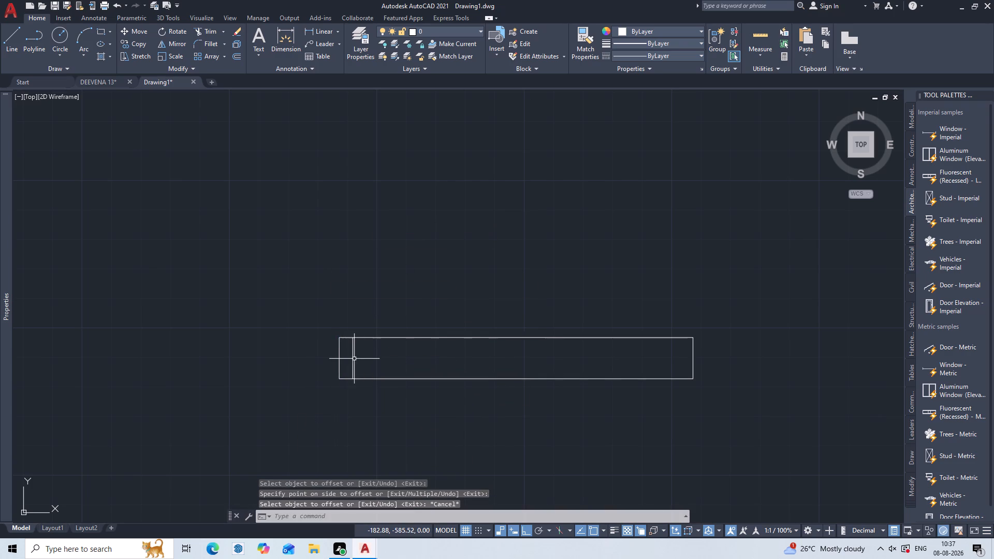
Offset the rectangle's east edge 0.17 m inward.
{"action": "key", "text": "o"}
{"action": "key", "text": "Return"}
{"action": "type", "text": "0.17"}
{"action": "key", "text": "Return"}
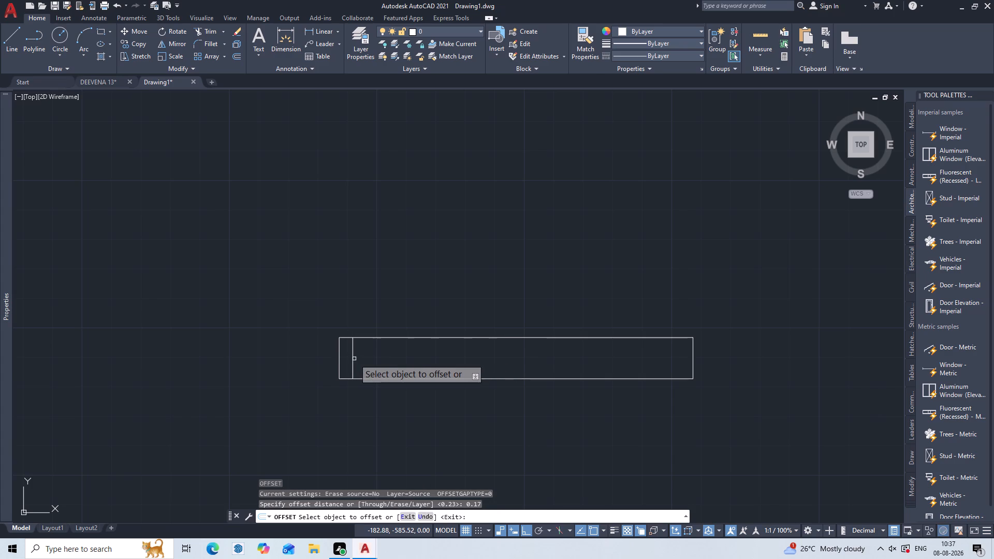
{"action": "left_click", "coordinate": [695, 357]}
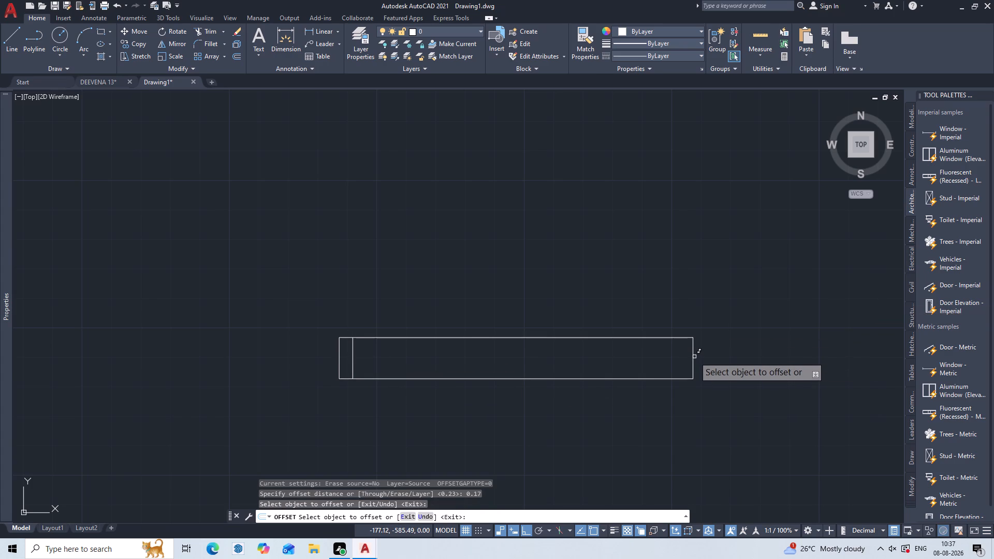
{"action": "left_click", "coordinate": [691, 358]}
{"action": "left_click", "coordinate": [693, 359]}
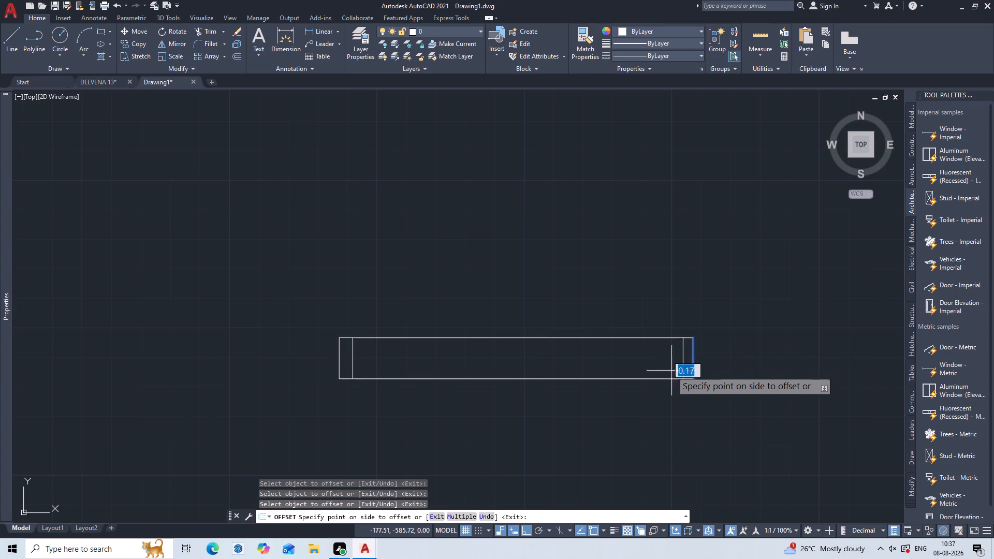
{"action": "left_click", "coordinate": [669, 370]}
{"action": "key", "text": "Escape"}
{"action": "key", "text": "Escape"}
{"action": "key", "text": "Escape"}
{"action": "key", "text": "Escape"}
{"action": "key", "text": "Escape"}
{"action": "key", "text": "Escape"}
{"action": "key", "text": "Escape"}
{"action": "key", "text": "Escape"}
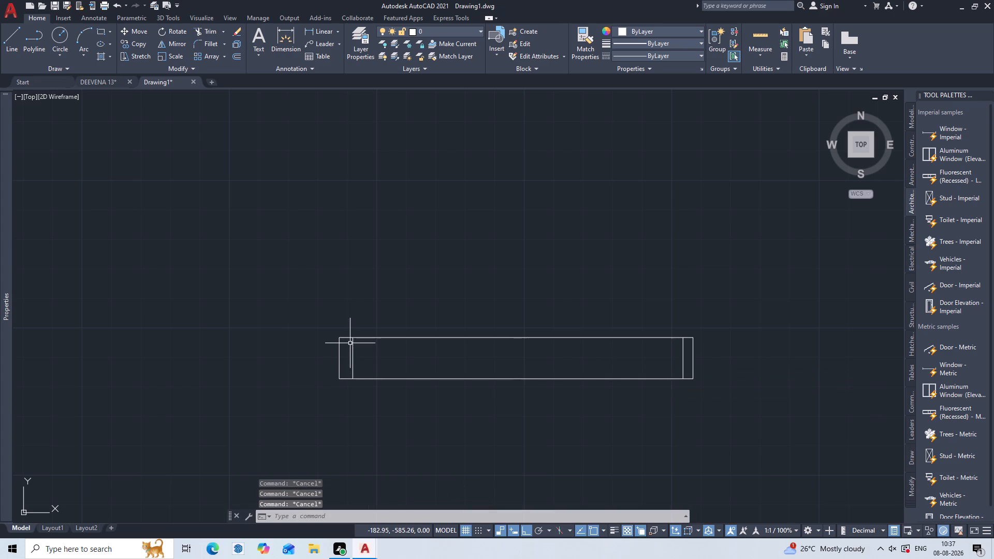
Draw the stepped west wall from the top end of the bottom wall's west offset line: 2.41 m north, 0.35 m east, 3.8 m north.
{"action": "scroll", "coordinate": [372, 360], "scroll_direction": "up", "scroll_amount": 1}
{"action": "middle_click_drag", "start_coordinate": [374, 357], "coordinate": [462, 421]}
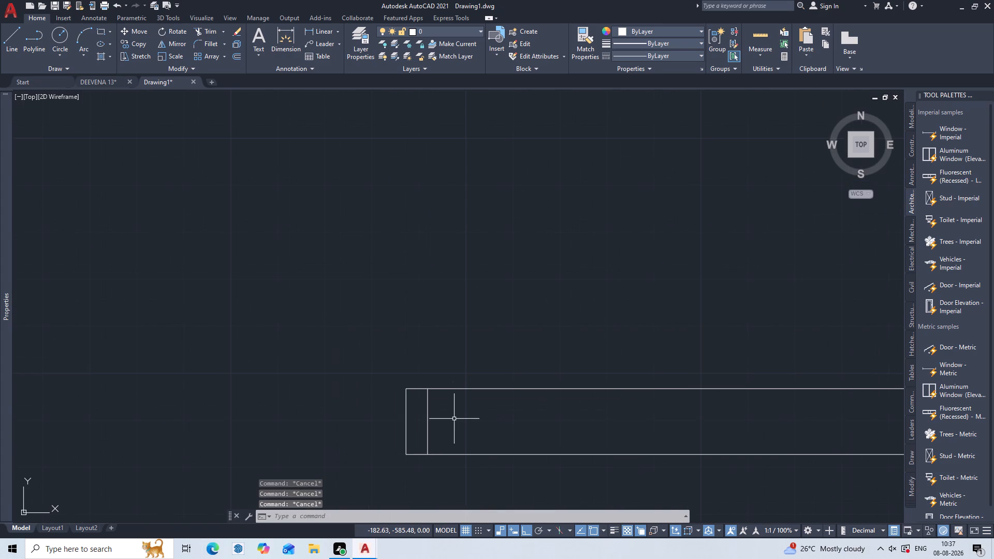
{"action": "key", "text": "l"}
{"action": "key", "text": "Return"}
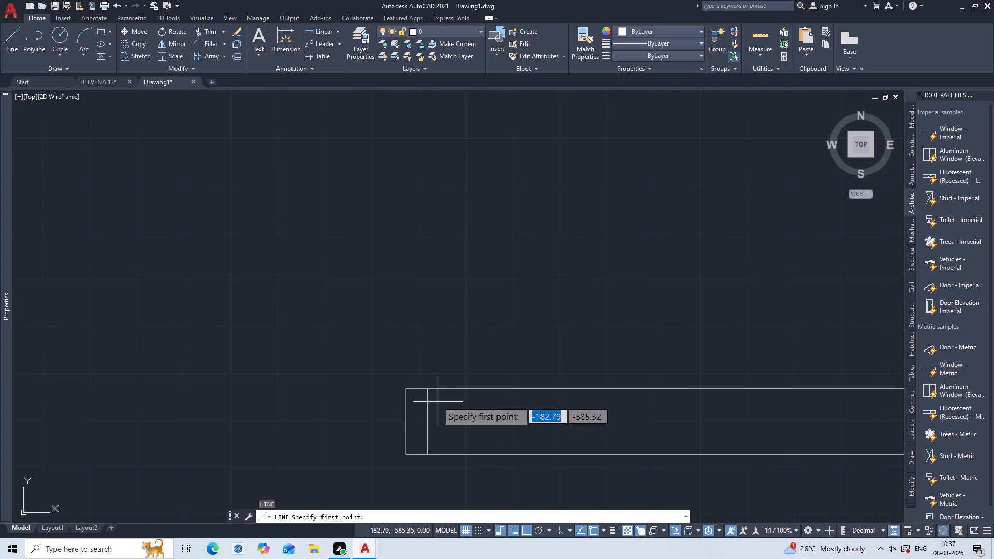
{"action": "left_click", "coordinate": [426, 386]}
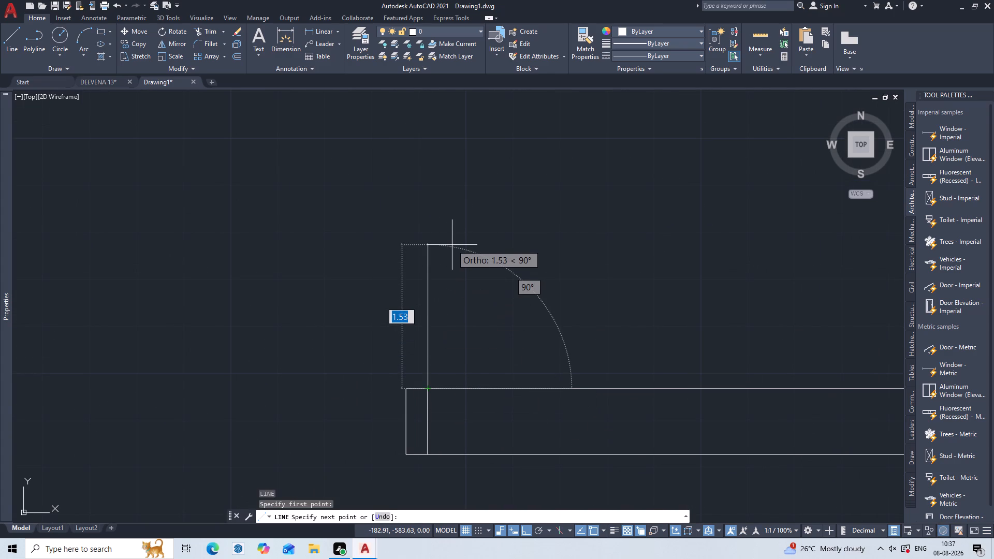
{"action": "key", "text": "2"}
{"action": "key", "text": "period"}
{"action": "type", "text": "41"}
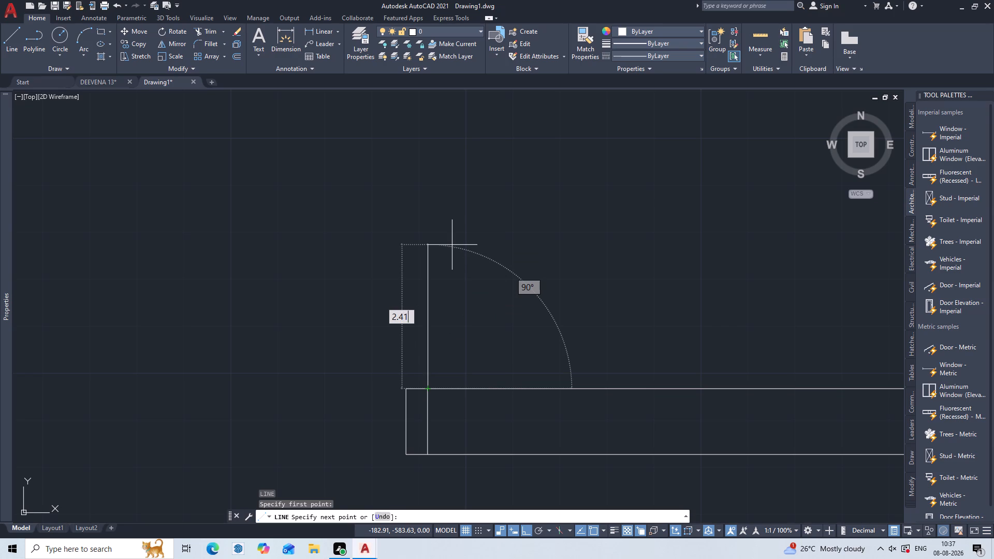
{"action": "key", "text": "Return"}
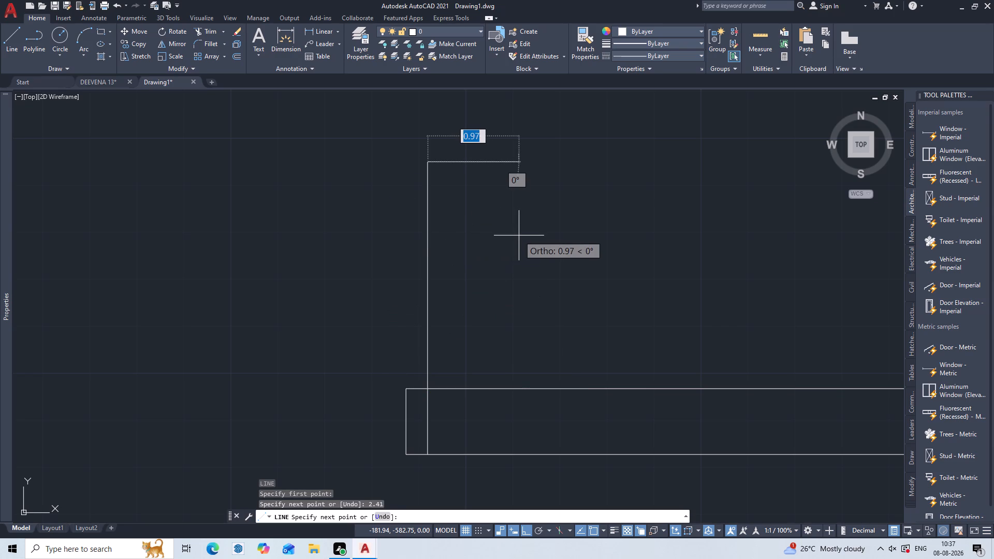
{"action": "type", "text": "0.35"}
{"action": "key", "text": "Return"}
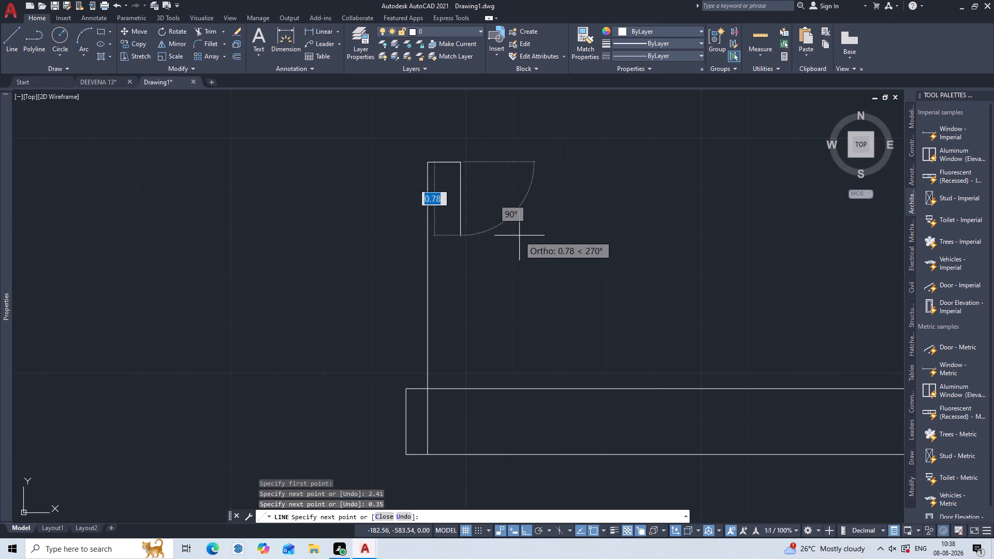
{"action": "middle_click_drag", "start_coordinate": [546, 137], "coordinate": [524, 289]}
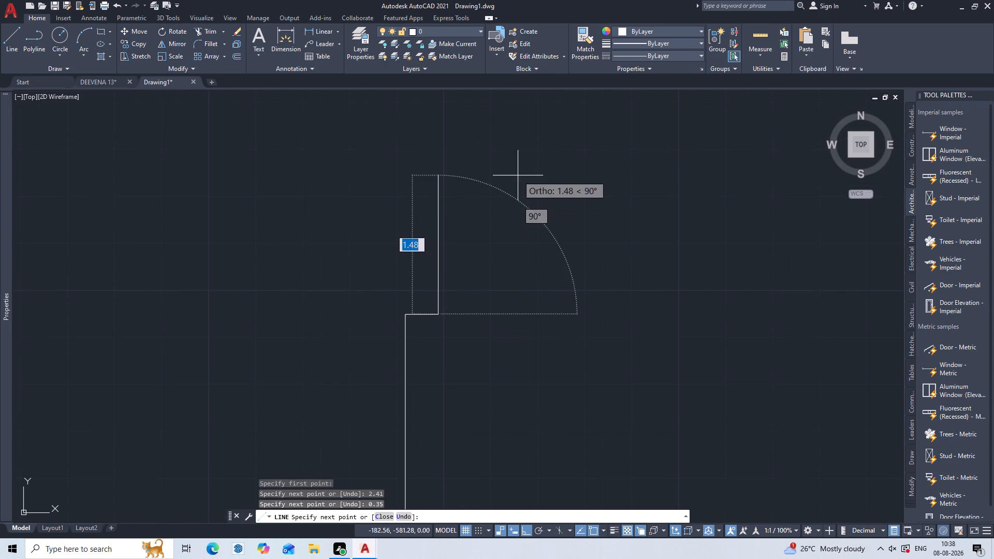
{"action": "type", "text": "3.8"}
{"action": "key", "text": "Return"}
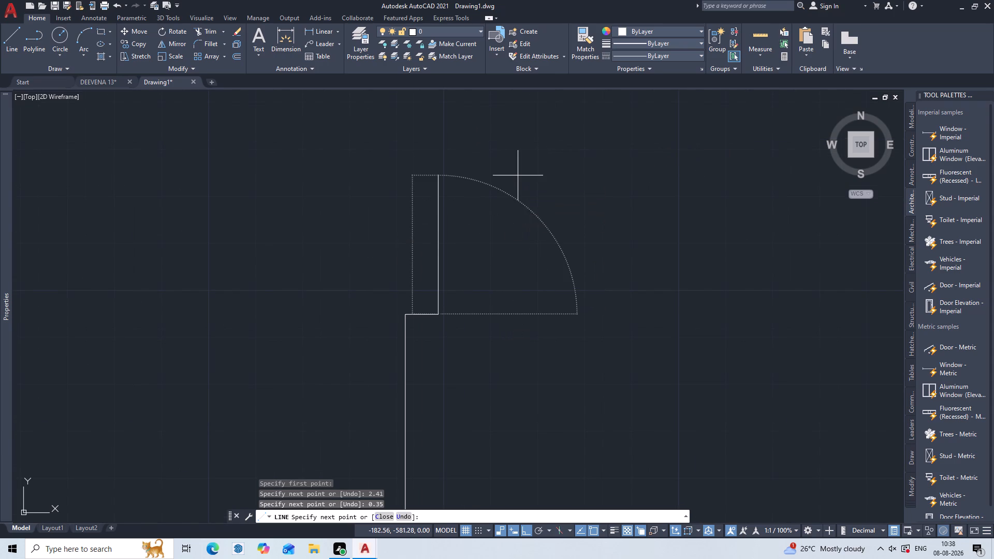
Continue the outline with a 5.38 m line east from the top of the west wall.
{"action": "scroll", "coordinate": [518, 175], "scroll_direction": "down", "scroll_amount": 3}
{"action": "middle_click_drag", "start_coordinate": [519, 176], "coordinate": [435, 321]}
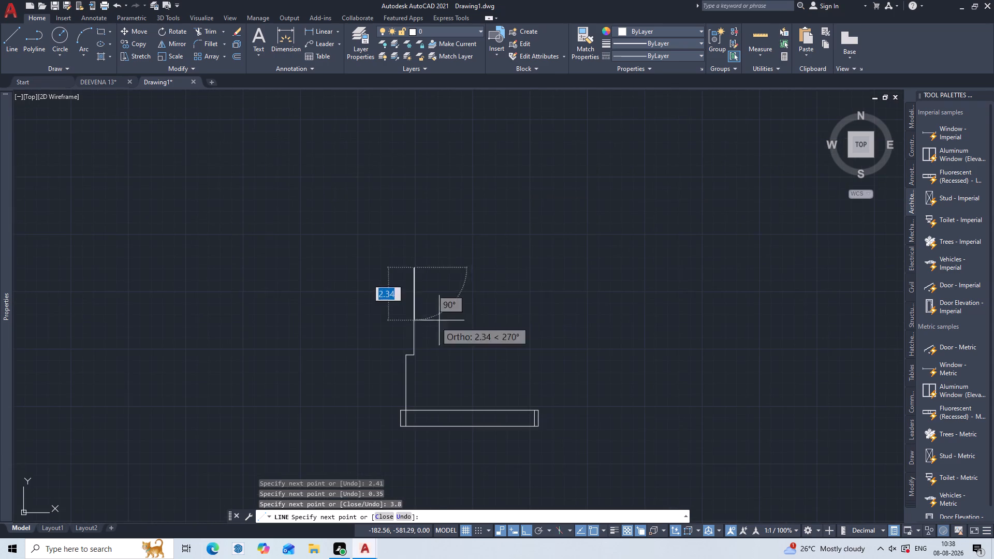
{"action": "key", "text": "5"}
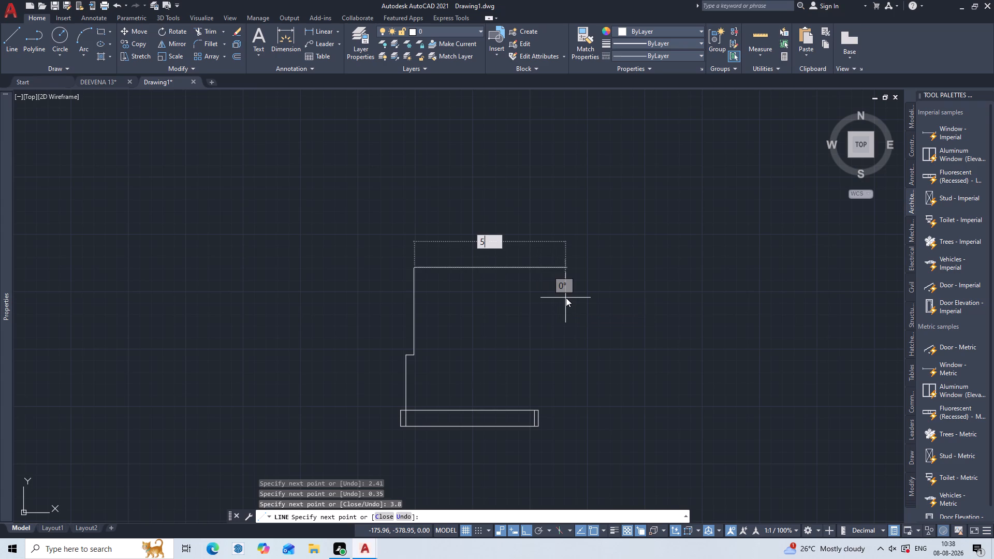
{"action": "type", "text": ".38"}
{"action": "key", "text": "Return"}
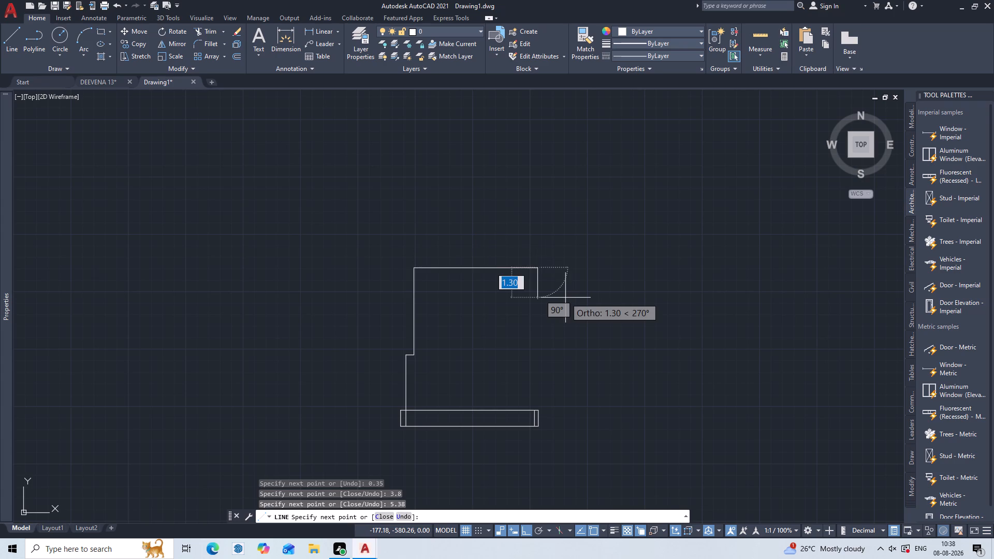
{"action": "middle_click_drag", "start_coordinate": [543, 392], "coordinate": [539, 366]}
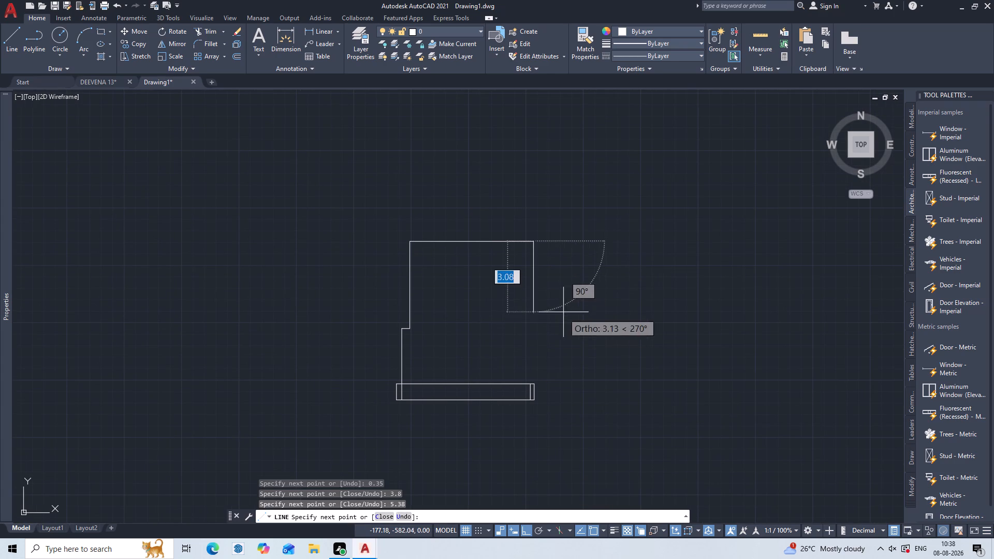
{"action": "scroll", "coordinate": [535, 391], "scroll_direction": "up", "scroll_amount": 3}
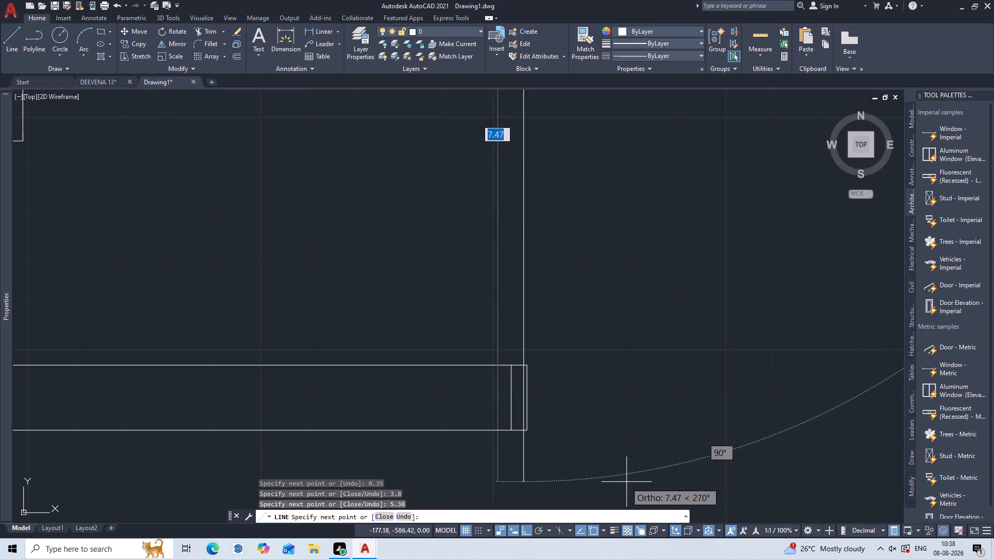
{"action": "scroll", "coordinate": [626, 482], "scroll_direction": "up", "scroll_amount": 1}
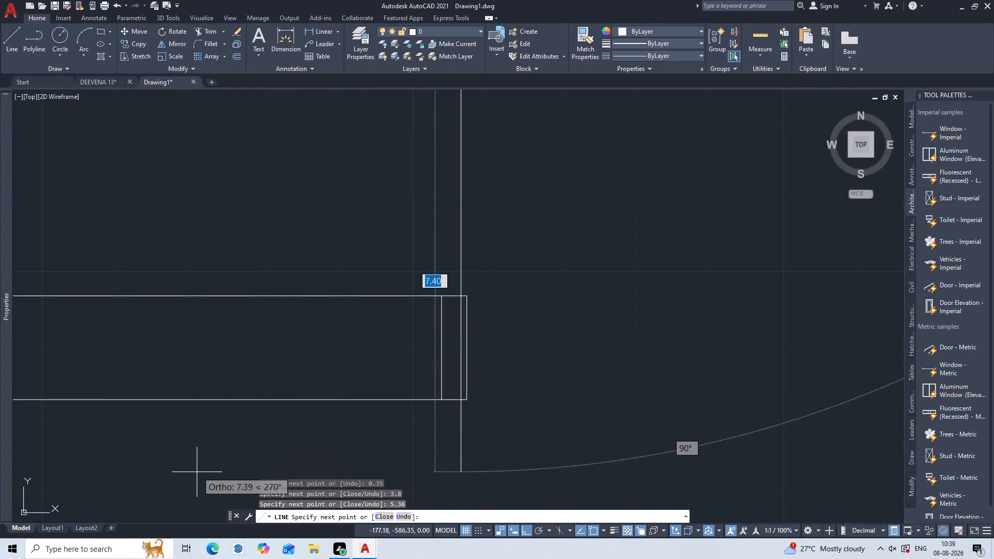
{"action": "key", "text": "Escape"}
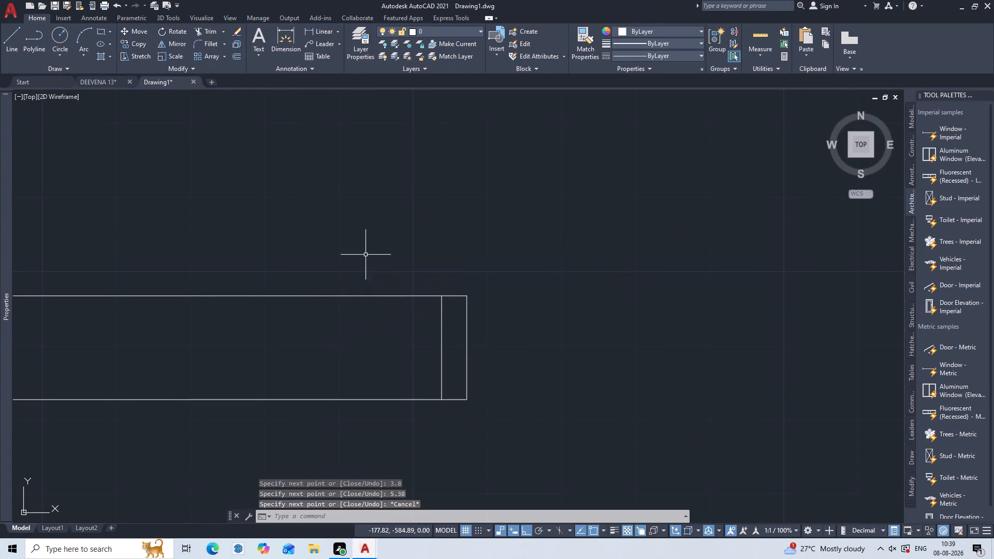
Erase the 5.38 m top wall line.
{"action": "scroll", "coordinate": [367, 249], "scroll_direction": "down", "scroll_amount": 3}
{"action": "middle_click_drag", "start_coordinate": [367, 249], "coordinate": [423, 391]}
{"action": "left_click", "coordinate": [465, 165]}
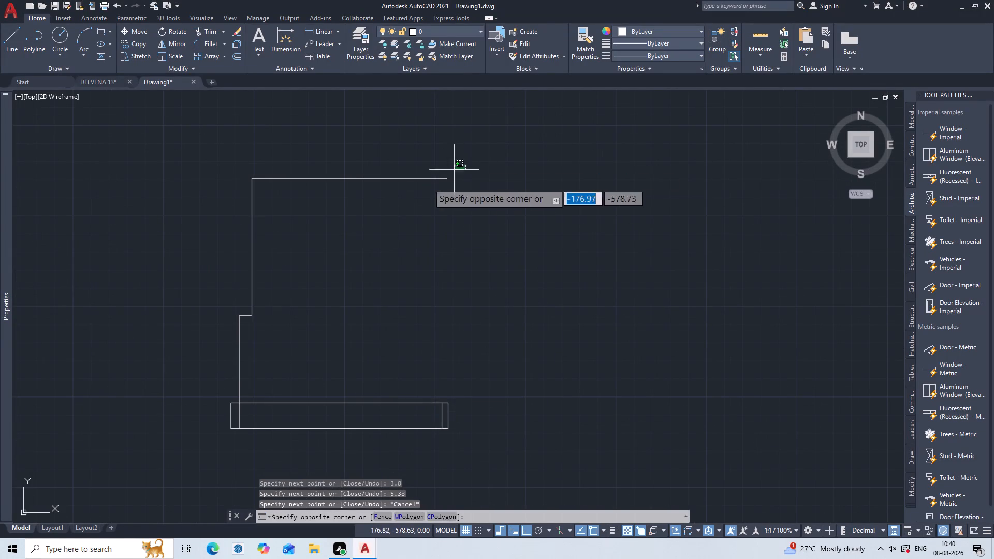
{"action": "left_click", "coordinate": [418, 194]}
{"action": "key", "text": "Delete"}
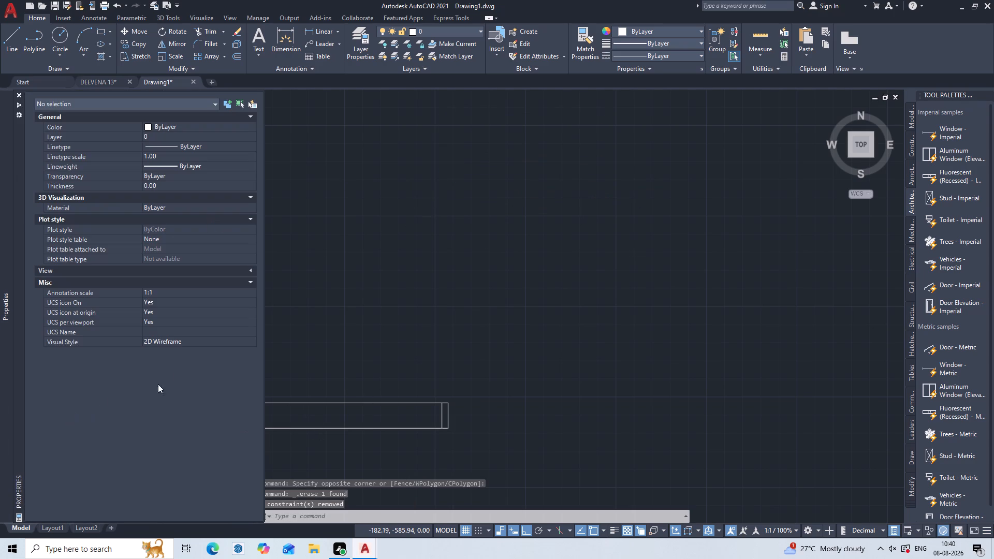
Draw the top wall line 5.42 m east from the west wall's upper end, and continue it south to the bottom wall's upper east corner.
{"action": "key", "text": "l"}
{"action": "key", "text": "Return"}
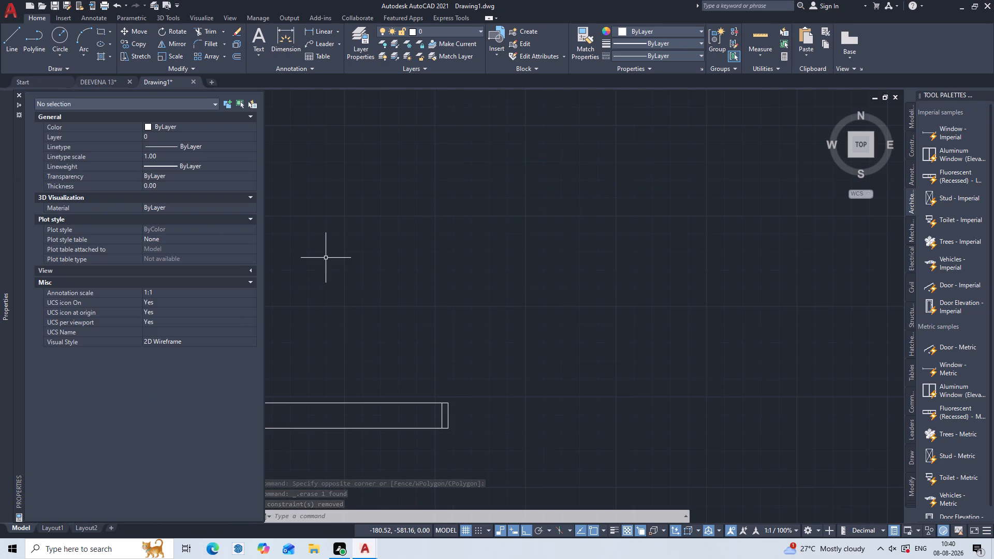
{"action": "middle_click_drag", "start_coordinate": [326, 258], "coordinate": [462, 292]}
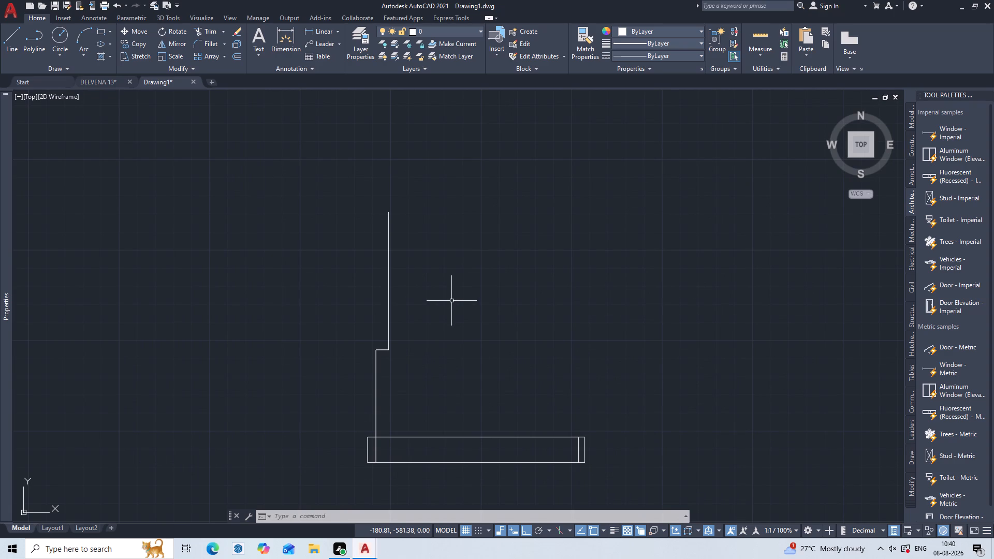
{"action": "key", "text": "l"}
{"action": "key", "text": "Return"}
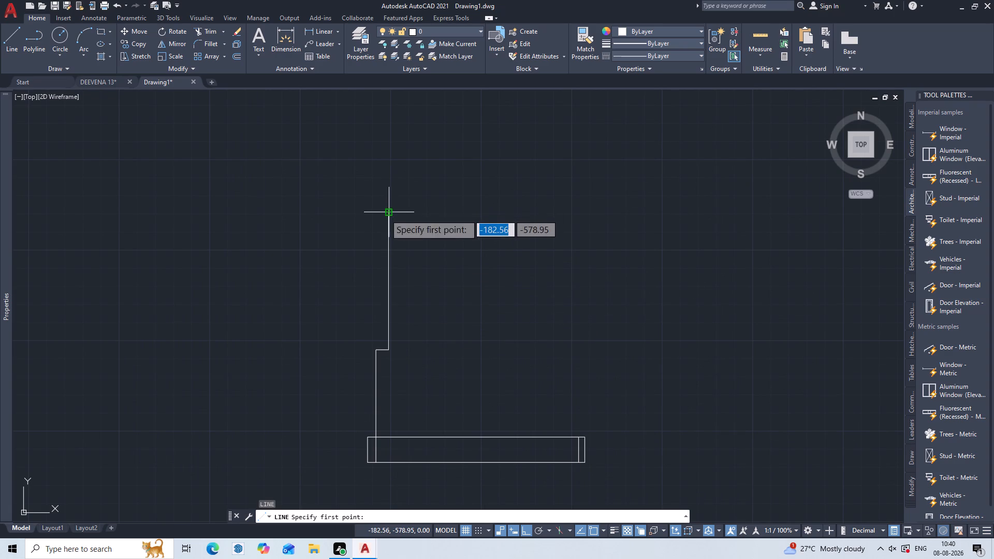
{"action": "left_click", "coordinate": [385, 214]}
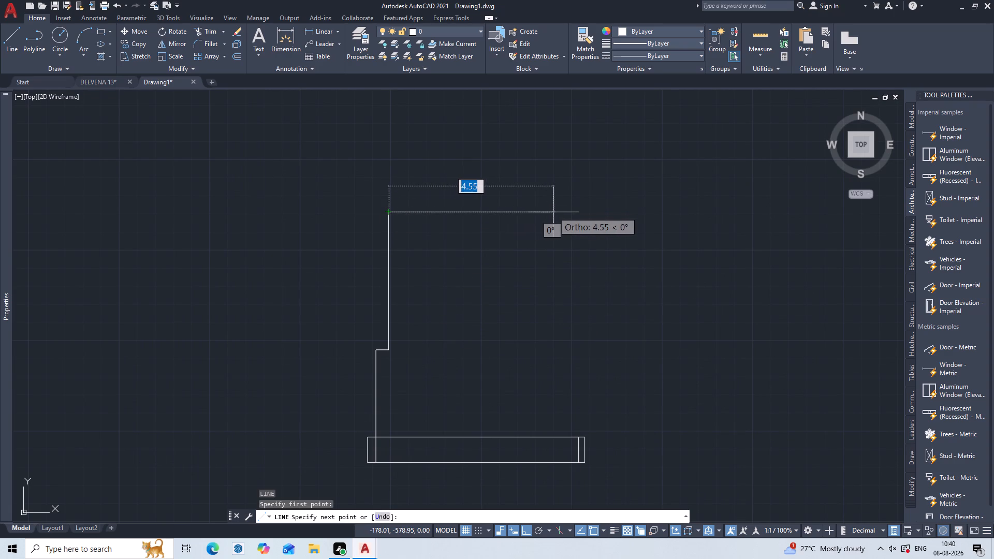
{"action": "key", "text": "5"}
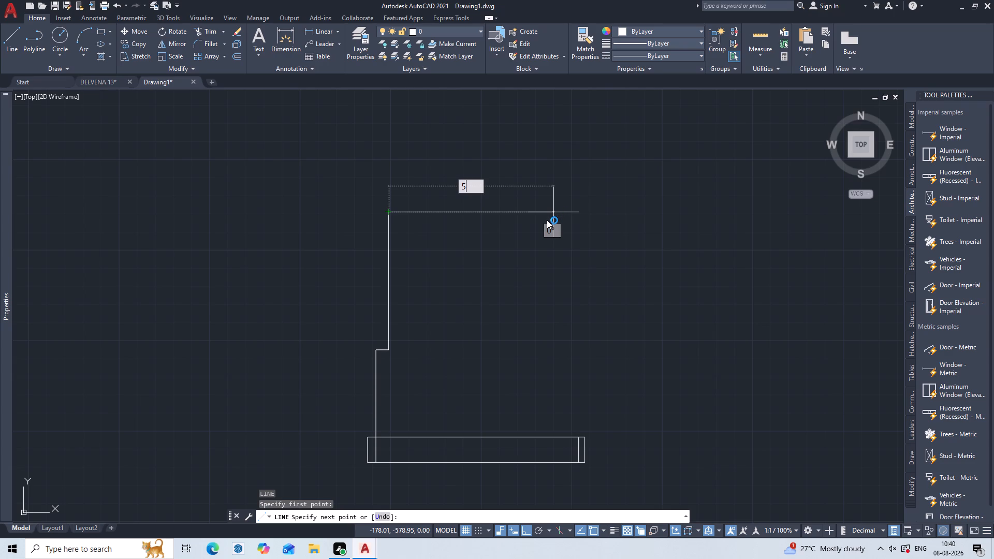
{"action": "key", "text": "period"}
{"action": "type", "text": "42"}
{"action": "key", "text": "Return"}
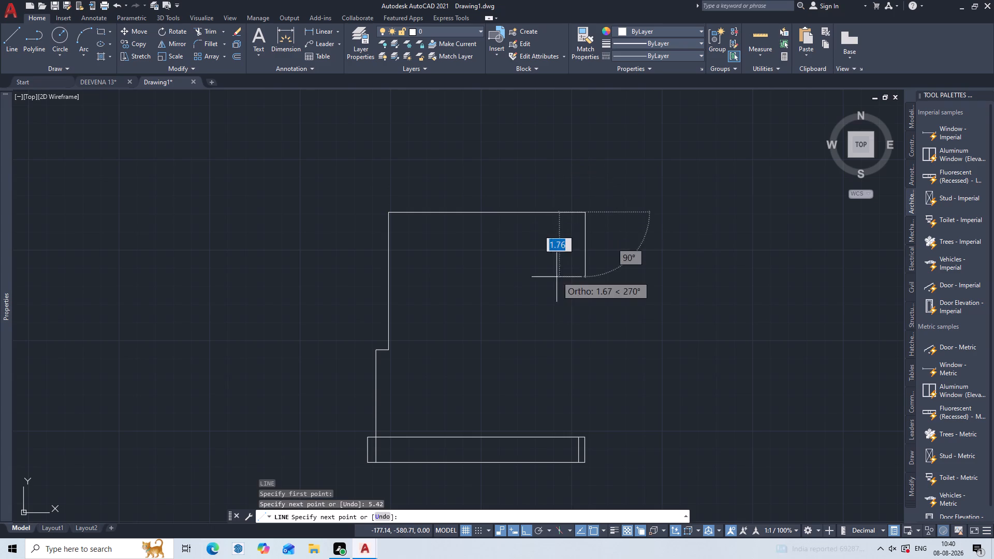
{"action": "scroll", "coordinate": [571, 436], "scroll_direction": "up", "scroll_amount": 1}
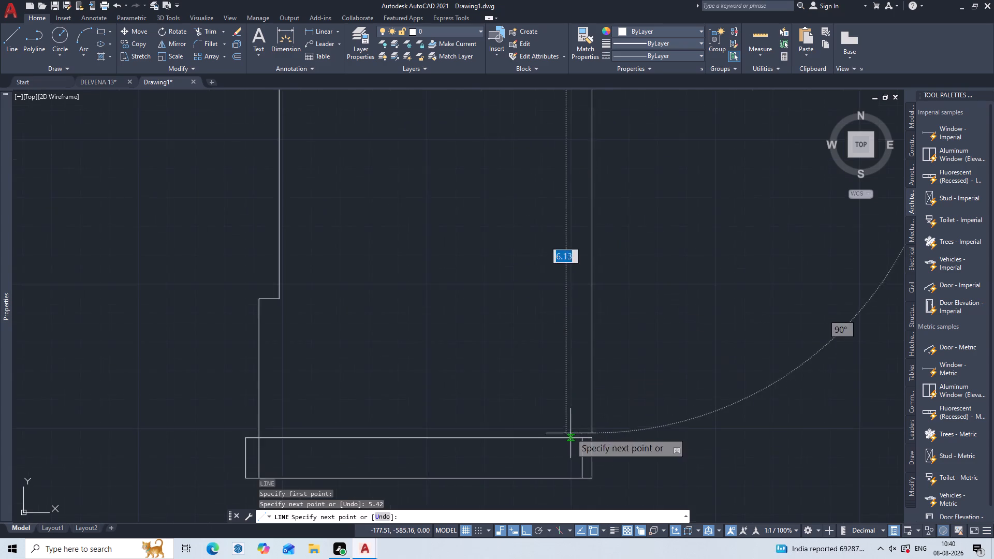
{"action": "scroll", "coordinate": [569, 431], "scroll_direction": "up", "scroll_amount": 1}
{"action": "middle_click_drag", "start_coordinate": [567, 429], "coordinate": [544, 387]}
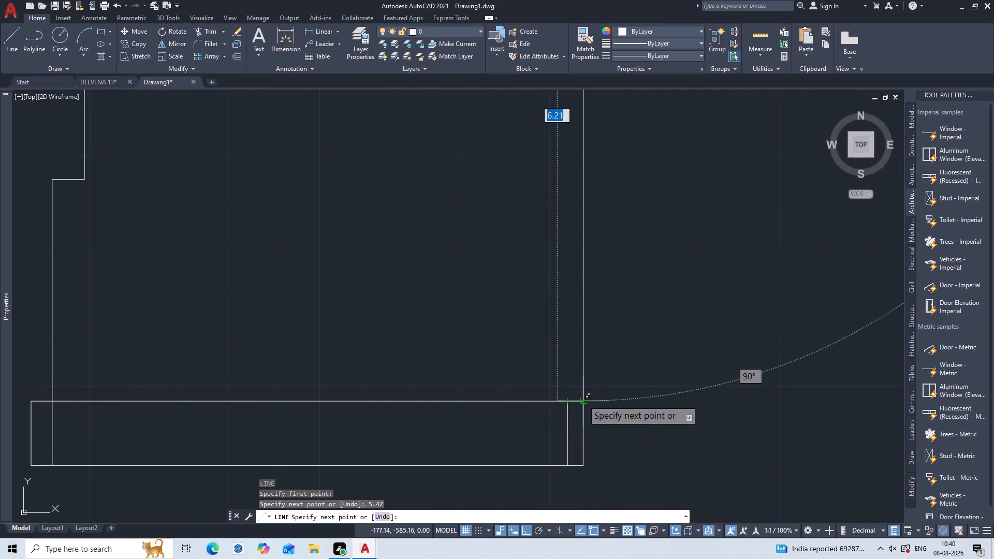
{"action": "left_click", "coordinate": [583, 401]}
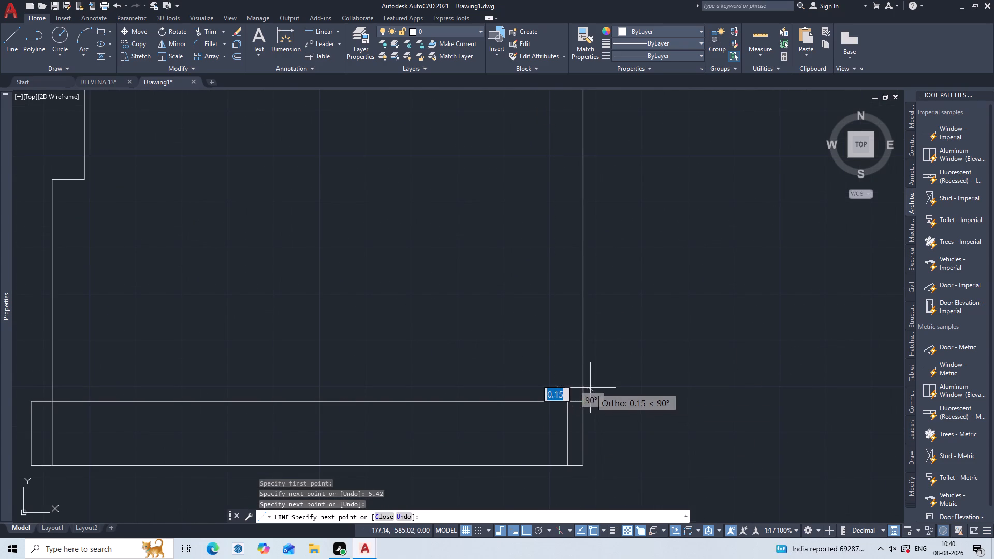
{"action": "key", "text": "Escape"}
Examine the room outline around the bottom wall's east corner, the west side step and the top wall.
{"action": "scroll", "coordinate": [505, 312], "scroll_direction": "down", "scroll_amount": 2}
{"action": "middle_click_drag", "start_coordinate": [448, 238], "coordinate": [507, 290]}
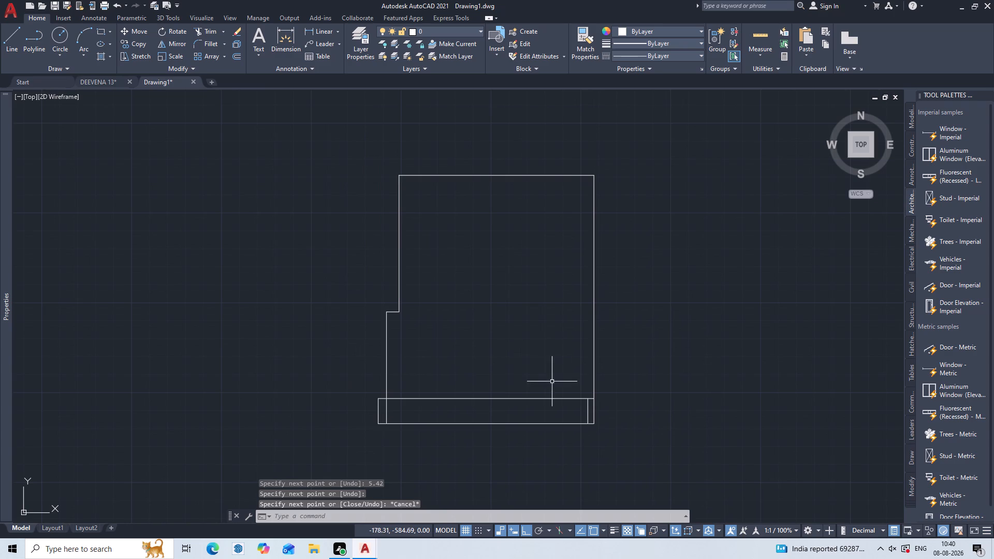
{"action": "middle_click_drag", "start_coordinate": [566, 398], "coordinate": [504, 297]}
{"action": "scroll", "coordinate": [511, 300], "scroll_direction": "up", "scroll_amount": 1}
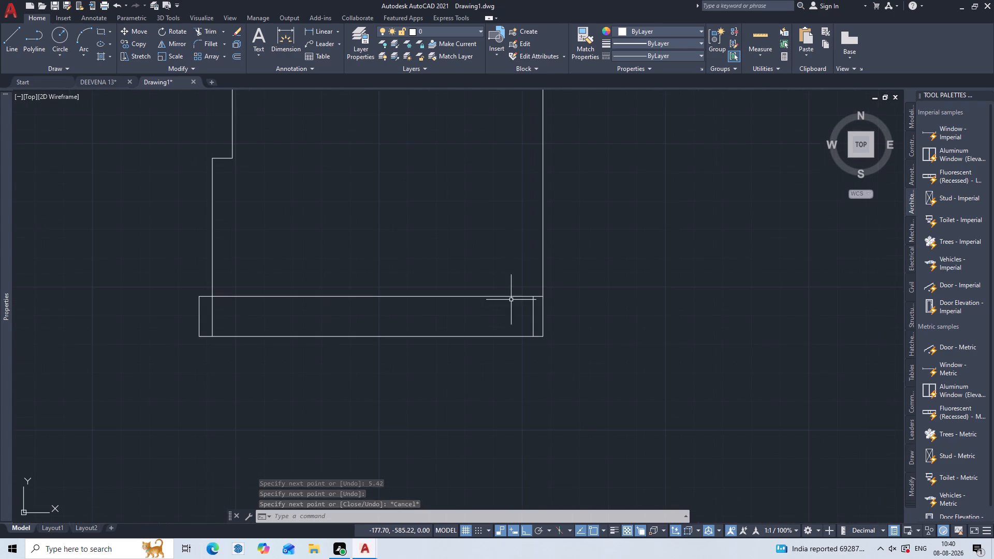
{"action": "middle_click_drag", "start_coordinate": [482, 218], "coordinate": [499, 340]}
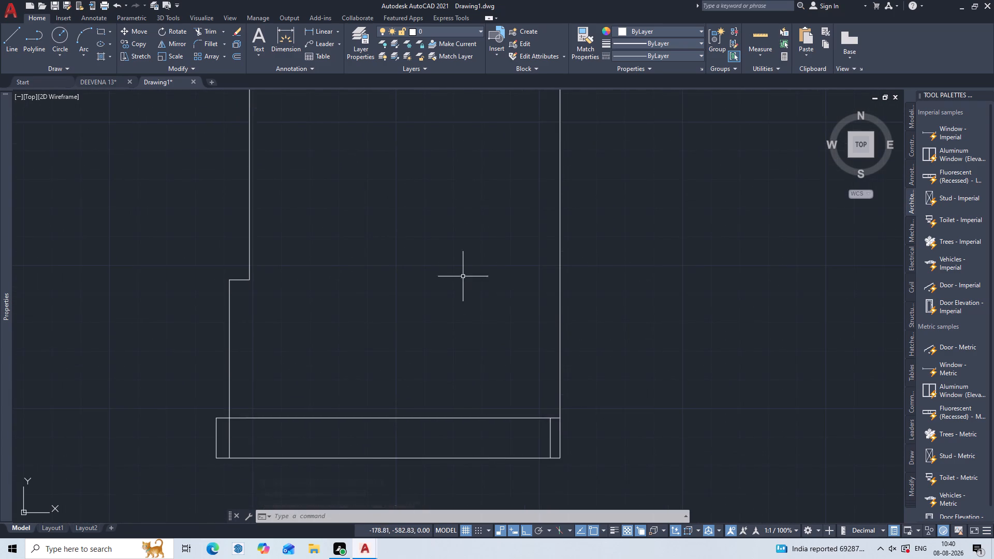
{"action": "scroll", "coordinate": [458, 271], "scroll_direction": "down", "scroll_amount": 2}
{"action": "scroll", "coordinate": [397, 210], "scroll_direction": "up", "scroll_amount": 1}
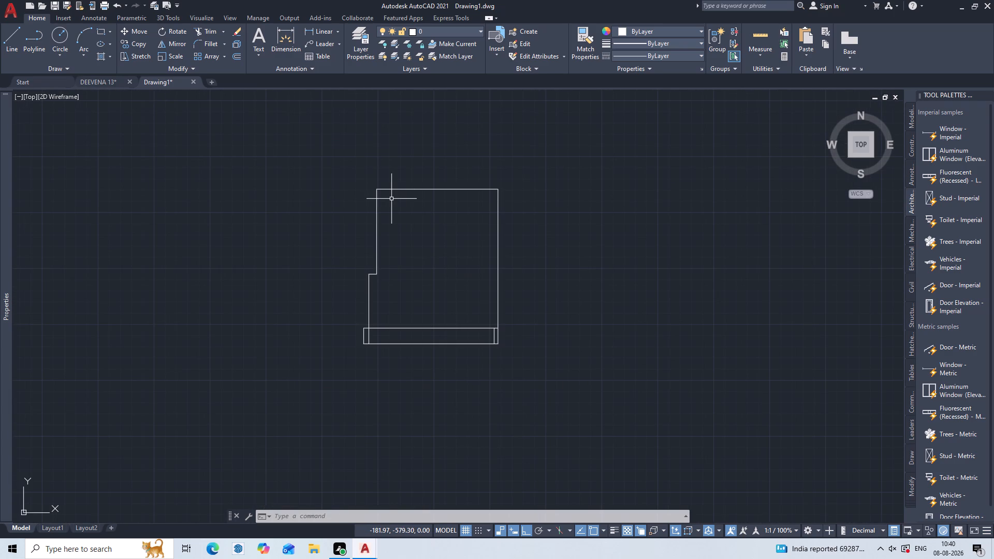
{"action": "scroll", "coordinate": [400, 214], "scroll_direction": "up", "scroll_amount": 2}
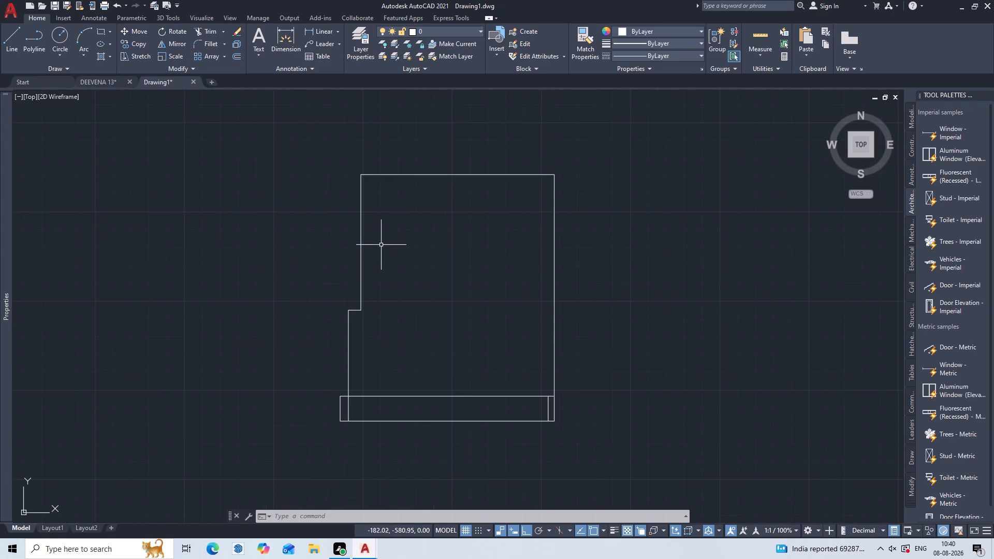
{"action": "scroll", "coordinate": [385, 243], "scroll_direction": "up", "scroll_amount": 2}
{"action": "middle_click_drag", "start_coordinate": [385, 243], "coordinate": [363, 422]}
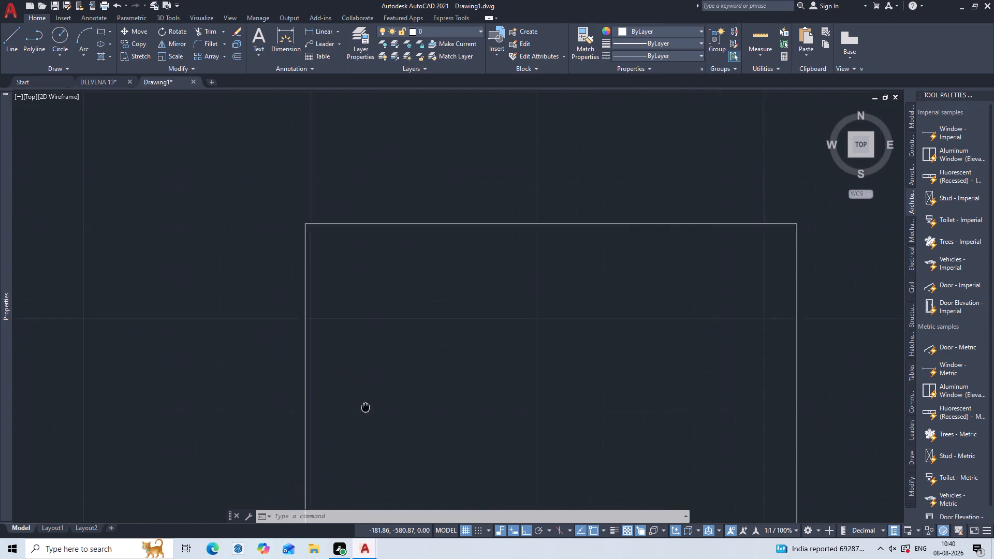
{"action": "middle_click_drag", "start_coordinate": [363, 422], "coordinate": [363, 425]}
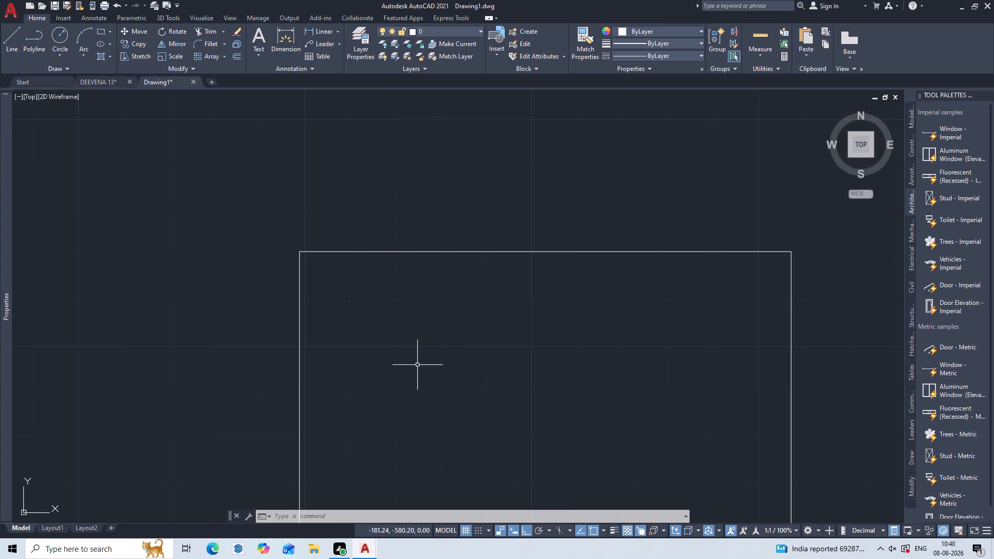
{"action": "scroll", "coordinate": [464, 310], "scroll_direction": "down", "scroll_amount": 3}
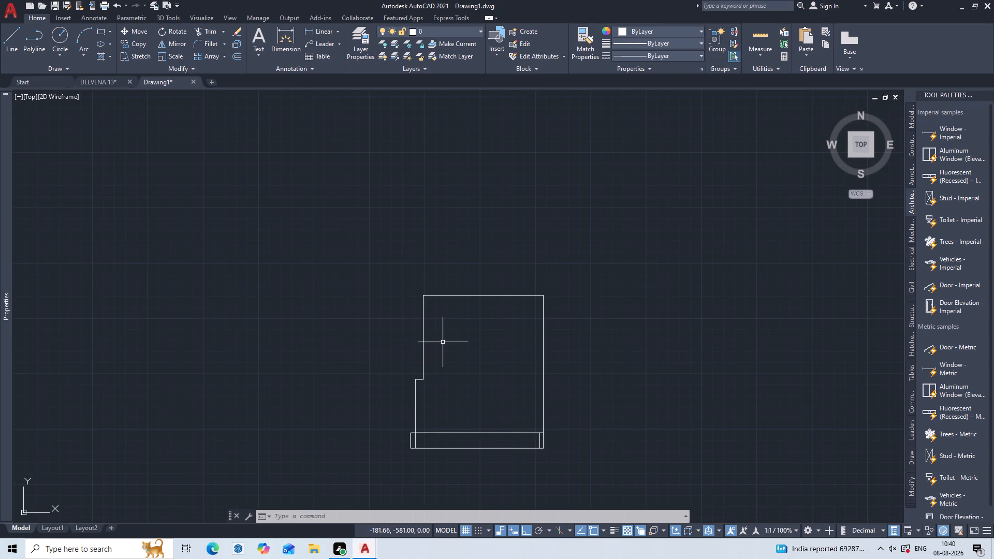
Trim the lower end of the west wall line where it runs inside the bottom wall strip.
{"action": "scroll", "coordinate": [443, 342], "scroll_direction": "up", "scroll_amount": 2}
{"action": "middle_click_drag", "start_coordinate": [443, 342], "coordinate": [507, 198]}
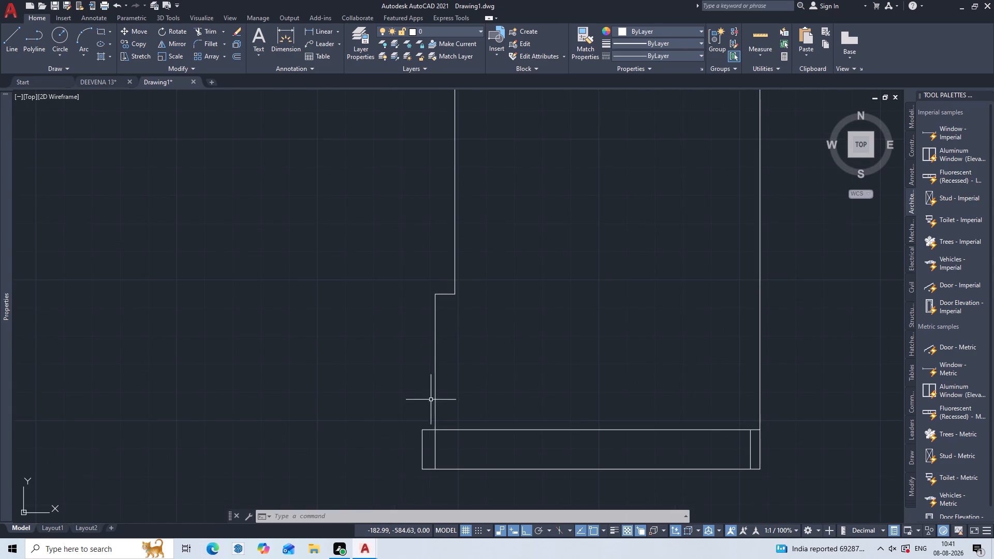
{"action": "middle_click_drag", "start_coordinate": [431, 400], "coordinate": [455, 318]}
{"action": "scroll", "coordinate": [463, 356], "scroll_direction": "up", "scroll_amount": 2}
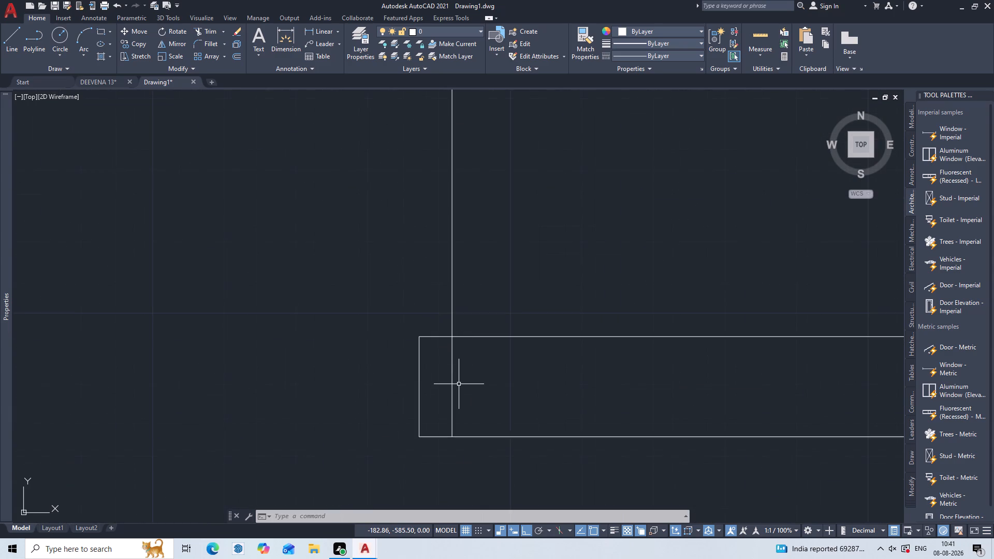
{"action": "type", "text": "tr"}
{"action": "key", "text": "Return"}
{"action": "left_click", "coordinate": [458, 384]}
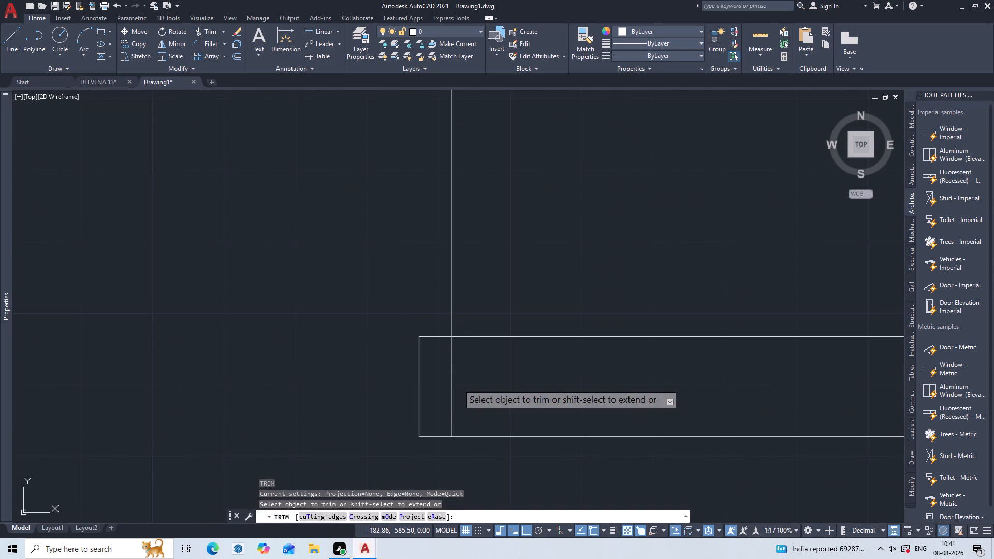
{"action": "triple_click", "coordinate": [449, 396]}
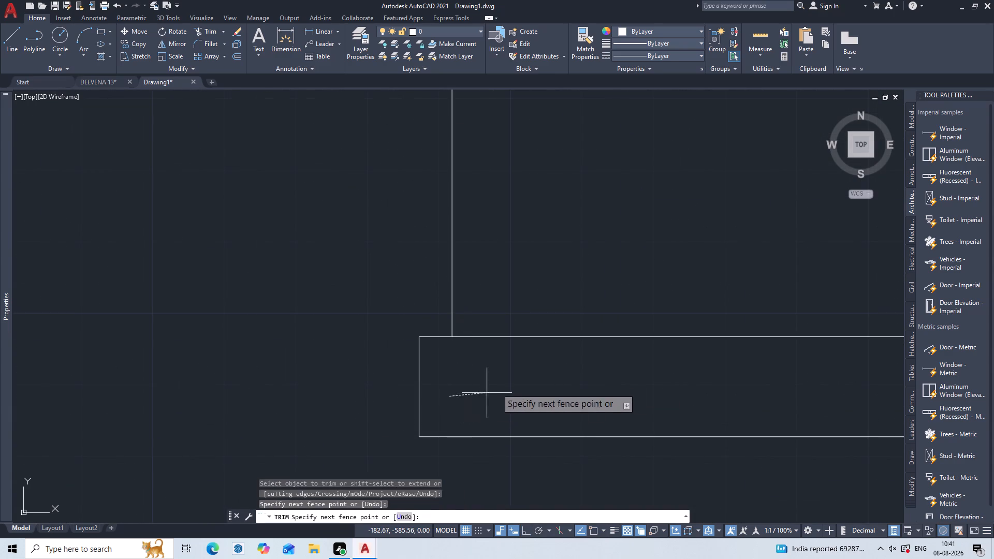
{"action": "double_click", "coordinate": [476, 405]}
{"action": "scroll", "coordinate": [502, 387], "scroll_direction": "down", "scroll_amount": 3}
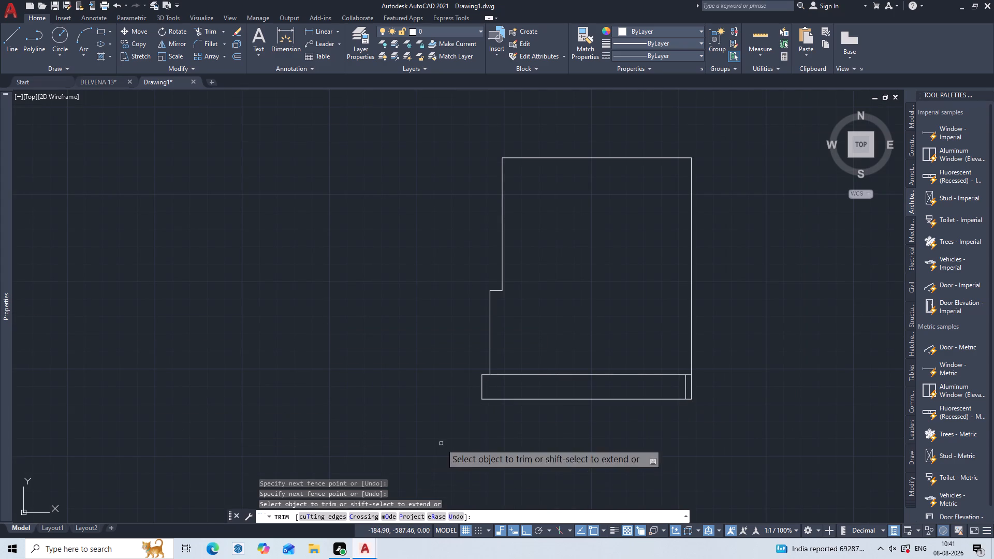
{"action": "key", "text": "Escape"}
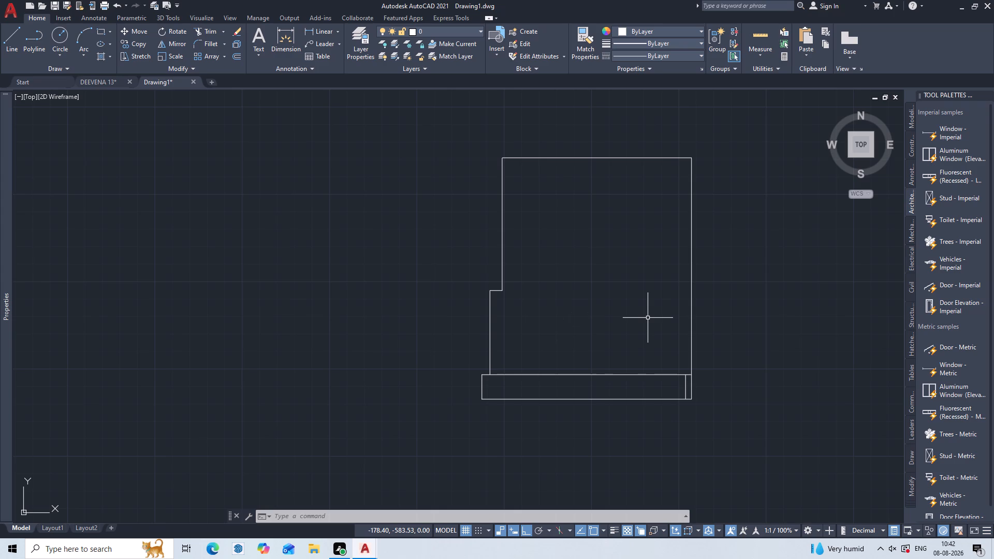
Draw a vertical line of about 6.21 m from midway between the room's two lower corners north to the top wall.
{"action": "key", "text": "l"}
{"action": "key", "text": "Return"}
{"action": "key", "text": "m"}
{"action": "key", "text": "2"}
{"action": "key", "text": "p"}
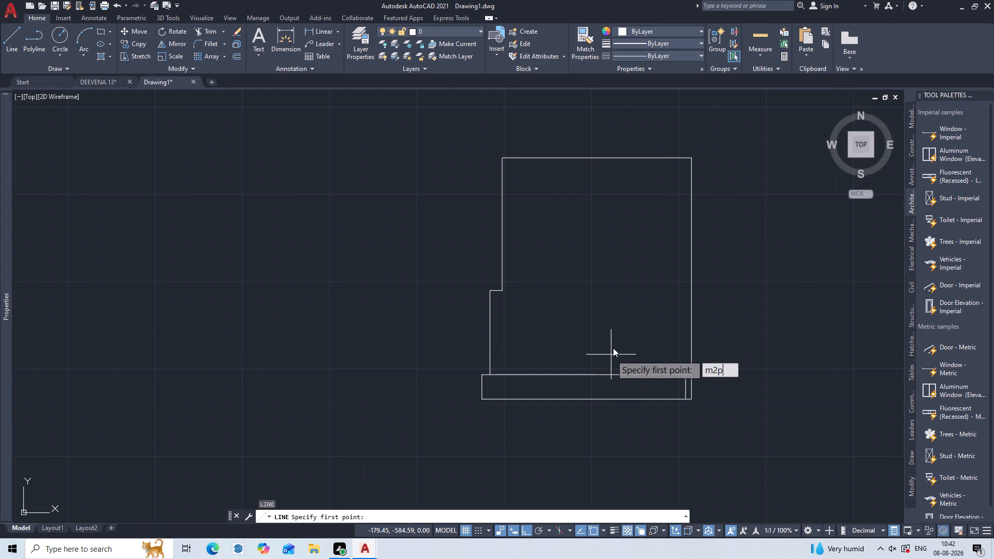
{"action": "key", "text": "Return"}
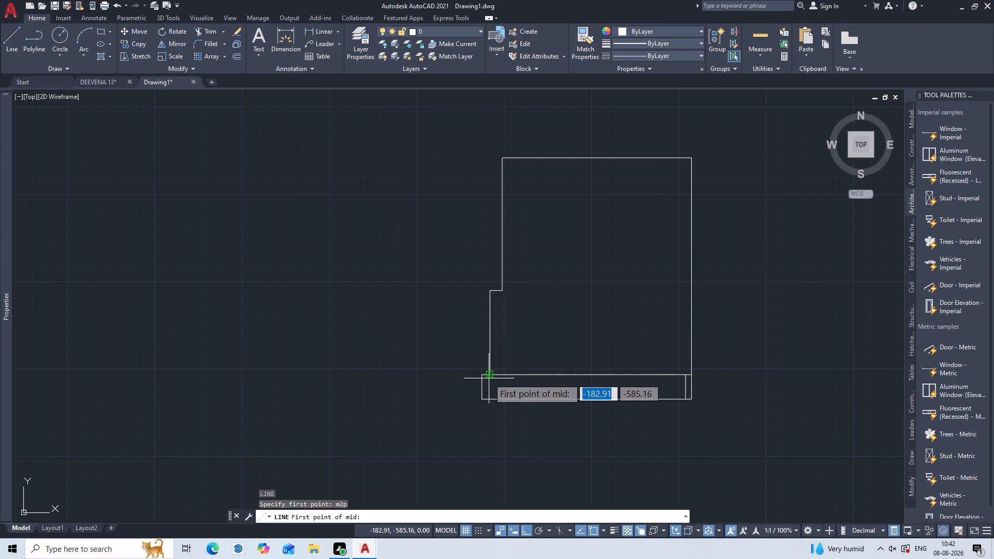
{"action": "left_click", "coordinate": [487, 377]}
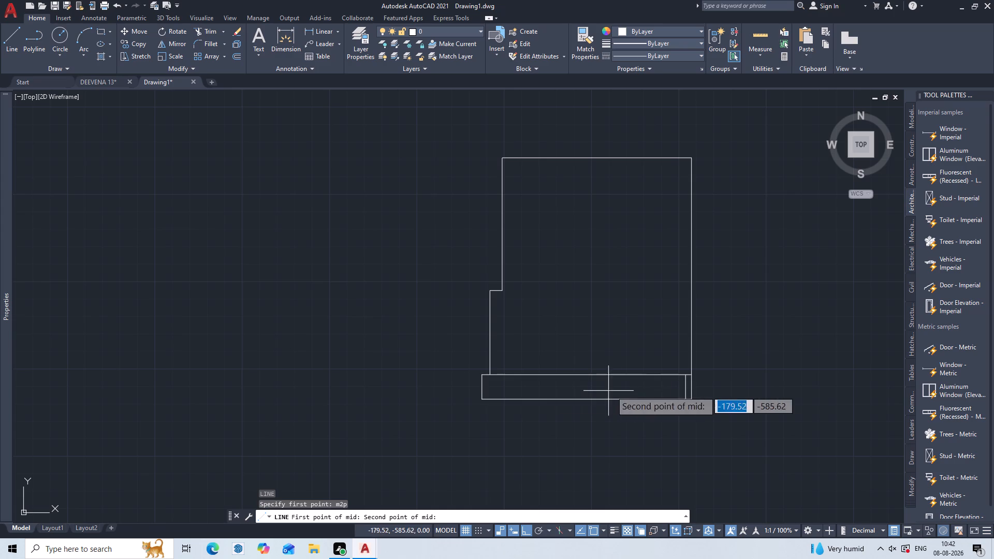
{"action": "left_click", "coordinate": [692, 377]}
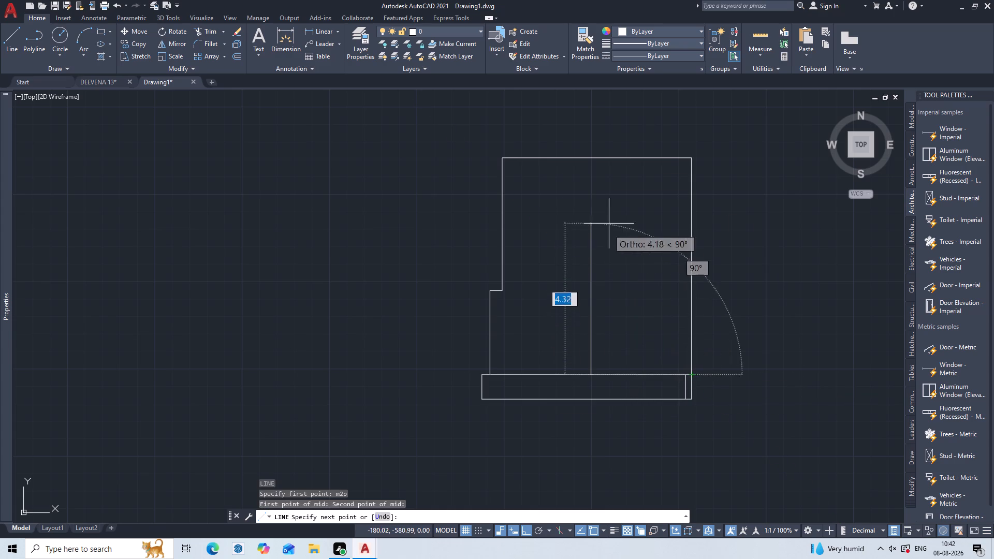
{"action": "left_click", "coordinate": [591, 158]}
{"action": "key", "text": "Escape"}
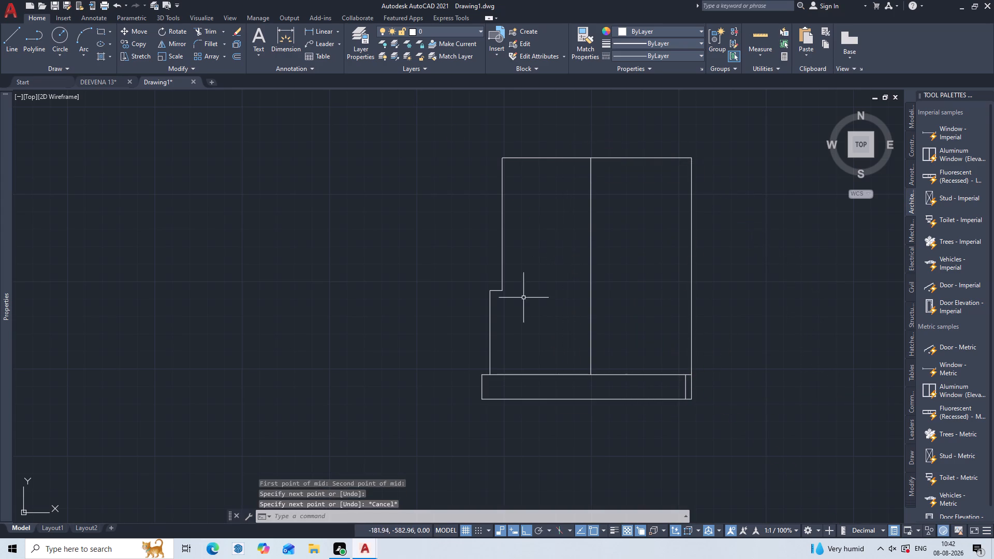
Draw a horizontal line of about 2.53 m east from the west wall step's inner corner to the vertical centre line.
{"action": "scroll", "coordinate": [542, 314], "scroll_direction": "up", "scroll_amount": 2}
{"action": "middle_click_drag", "start_coordinate": [542, 310], "coordinate": [491, 248]}
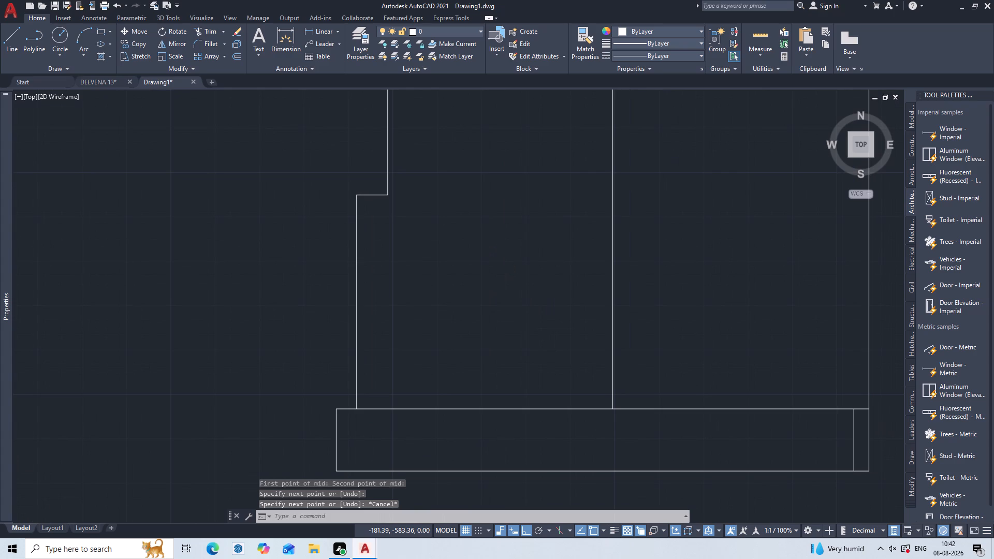
{"action": "key", "text": "l"}
{"action": "key", "text": "Return"}
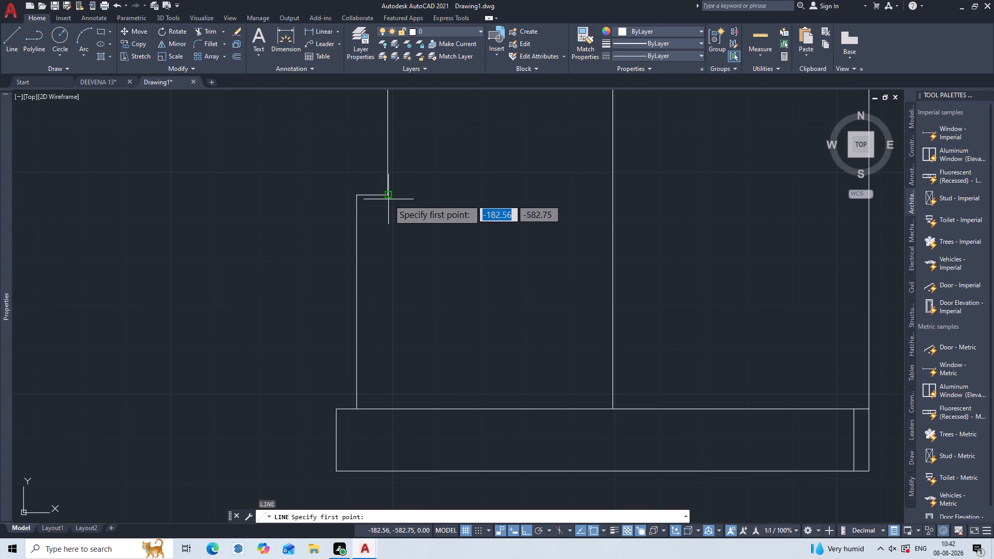
{"action": "left_click", "coordinate": [388, 195]}
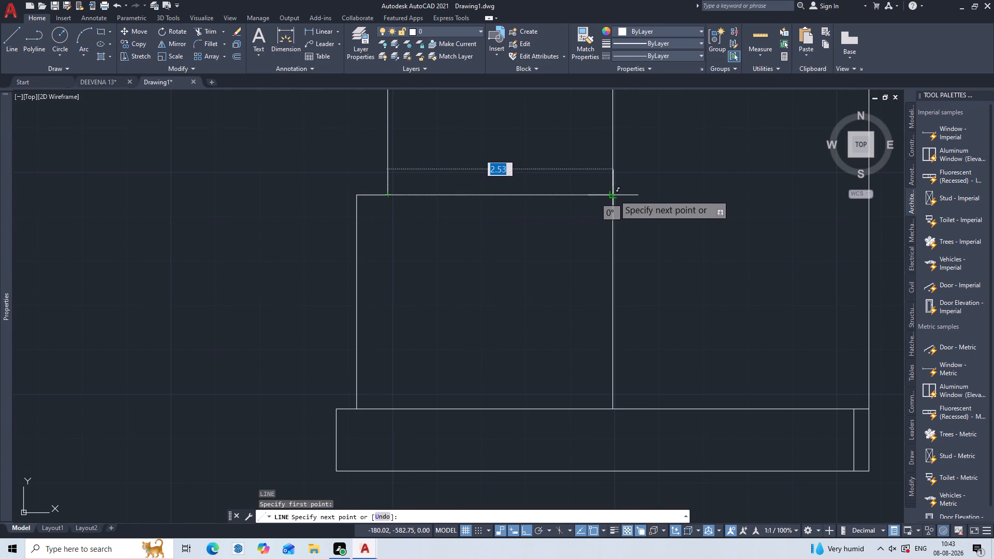
{"action": "left_click", "coordinate": [614, 195]}
{"action": "key", "text": "Escape"}
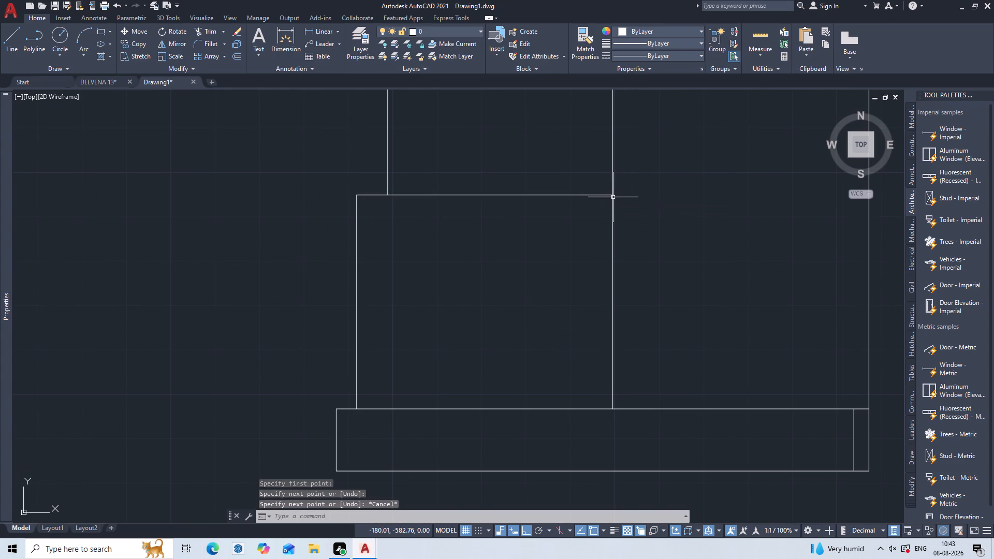
Offset the bottom wall's upper line 0.24 m north and the horizontal partition line 0.24 m south.
{"action": "scroll", "coordinate": [610, 199], "scroll_direction": "down", "scroll_amount": 2}
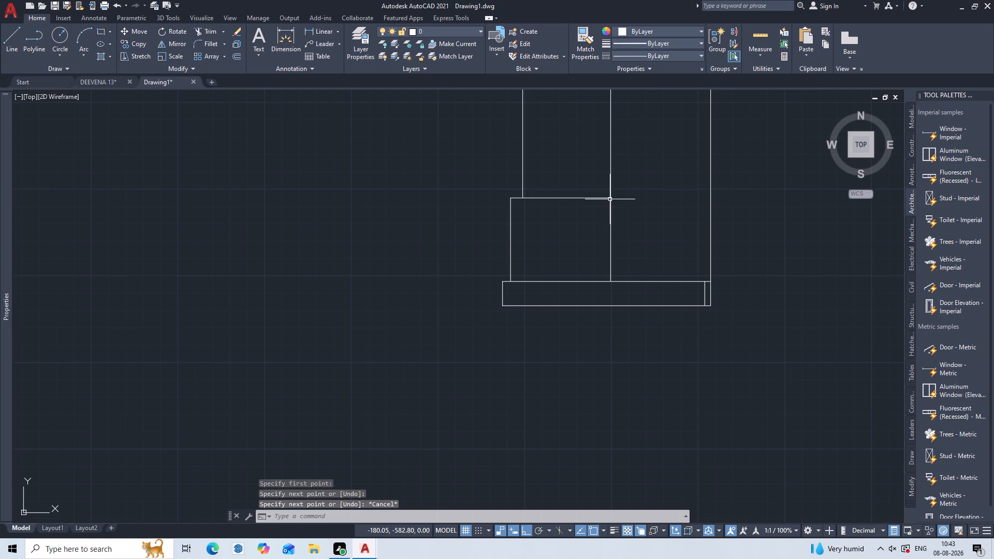
{"action": "middle_click_drag", "start_coordinate": [598, 222], "coordinate": [617, 175]}
{"action": "right_click_drag", "start_coordinate": [610, 191], "coordinate": [612, 186]}
{"action": "scroll", "coordinate": [619, 168], "scroll_direction": "up", "scroll_amount": 1}
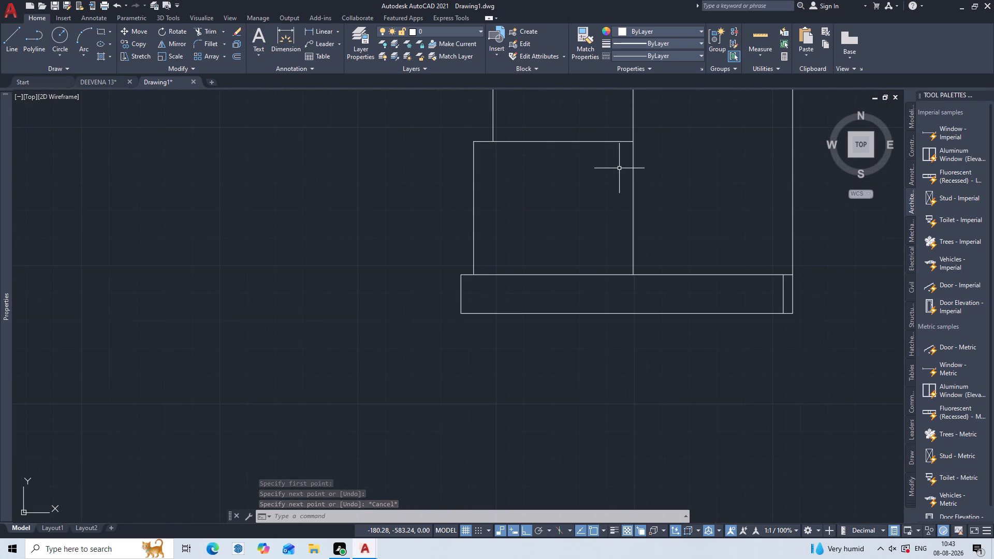
{"action": "middle_click_drag", "start_coordinate": [619, 168], "coordinate": [616, 198]}
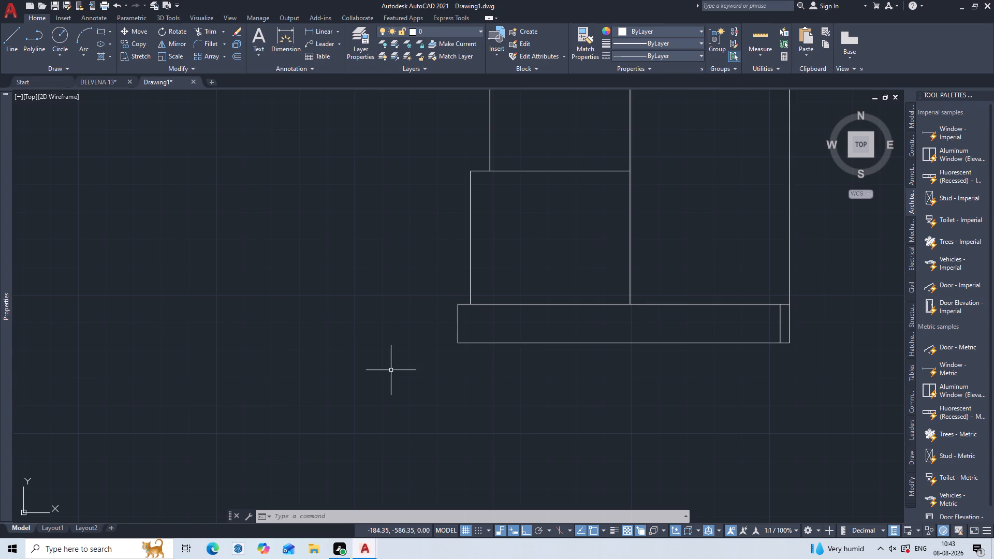
{"action": "middle_click_drag", "start_coordinate": [407, 369], "coordinate": [361, 383]}
{"action": "key", "text": "o"}
{"action": "key", "text": "Return"}
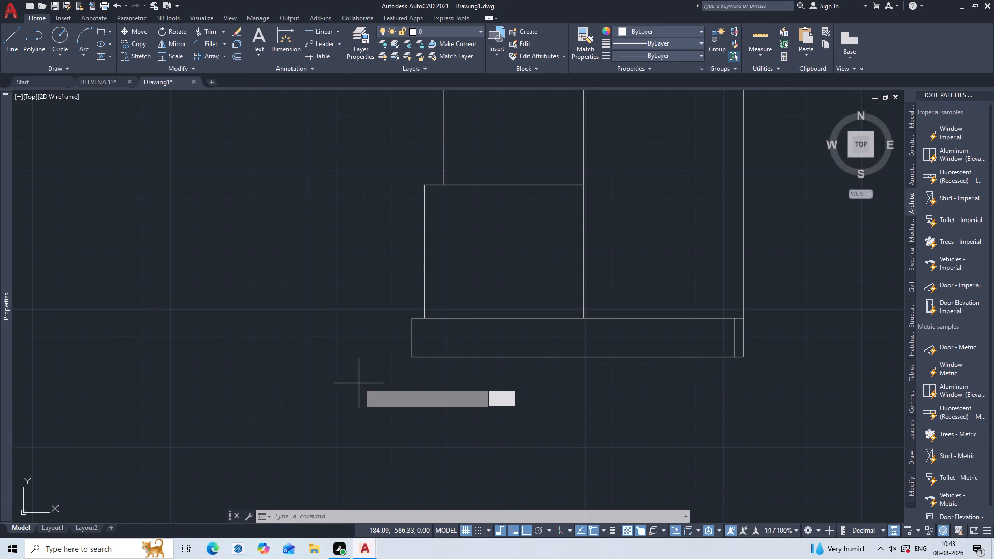
{"action": "type", "text": "0.24"}
{"action": "key", "text": "Return"}
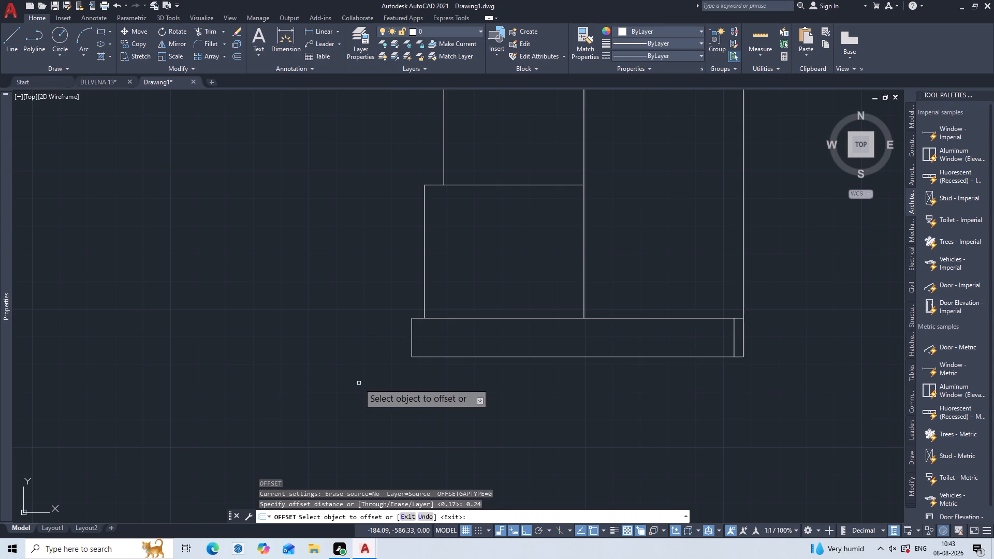
{"action": "left_click", "coordinate": [487, 319]}
{"action": "left_click", "coordinate": [485, 295]}
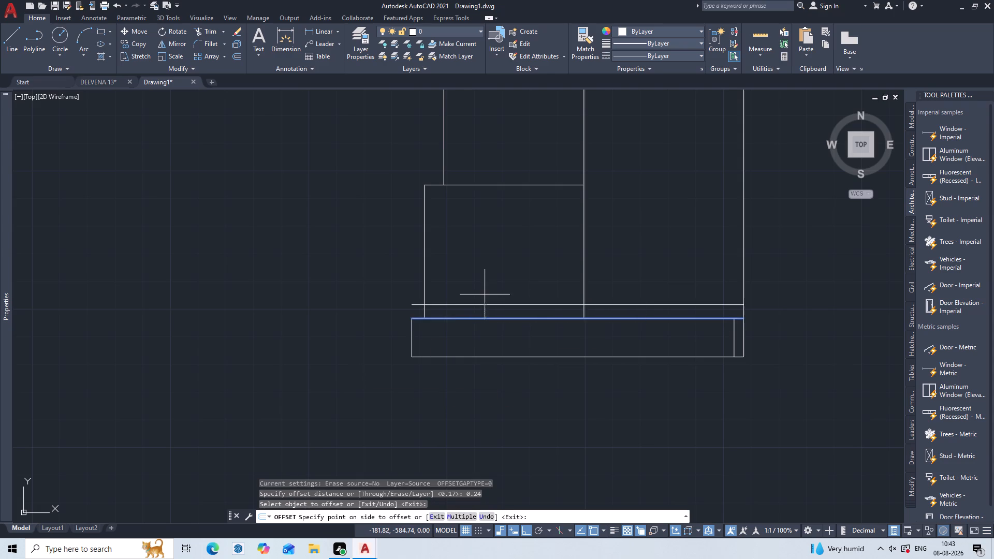
{"action": "left_click", "coordinate": [517, 184]}
{"action": "double_click", "coordinate": [514, 199]}
{"action": "key", "text": "Escape"}
{"action": "key", "text": "Escape"}
{"action": "key", "text": "Escape"}
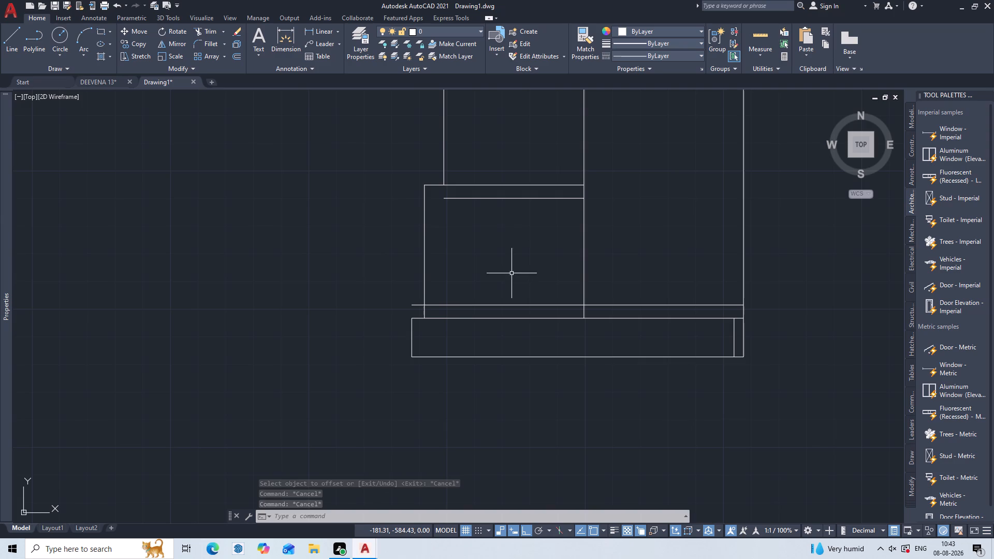
Measure the lower west room's width along the bottom wall, from the west wall to the centre line.
{"action": "middle_click_drag", "start_coordinate": [489, 231], "coordinate": [480, 235]}
{"action": "scroll", "coordinate": [478, 251], "scroll_direction": "up", "scroll_amount": 1}
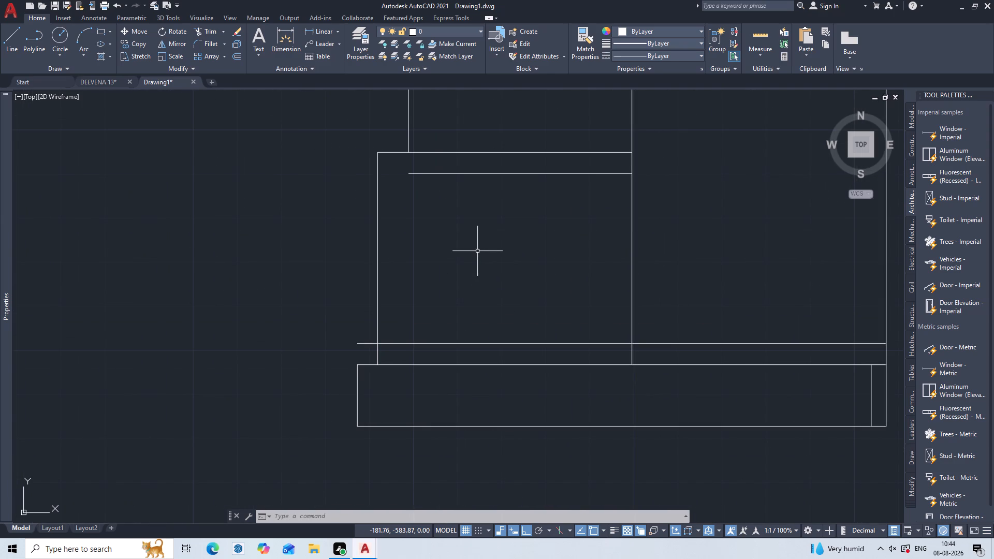
{"action": "key", "text": "d"}
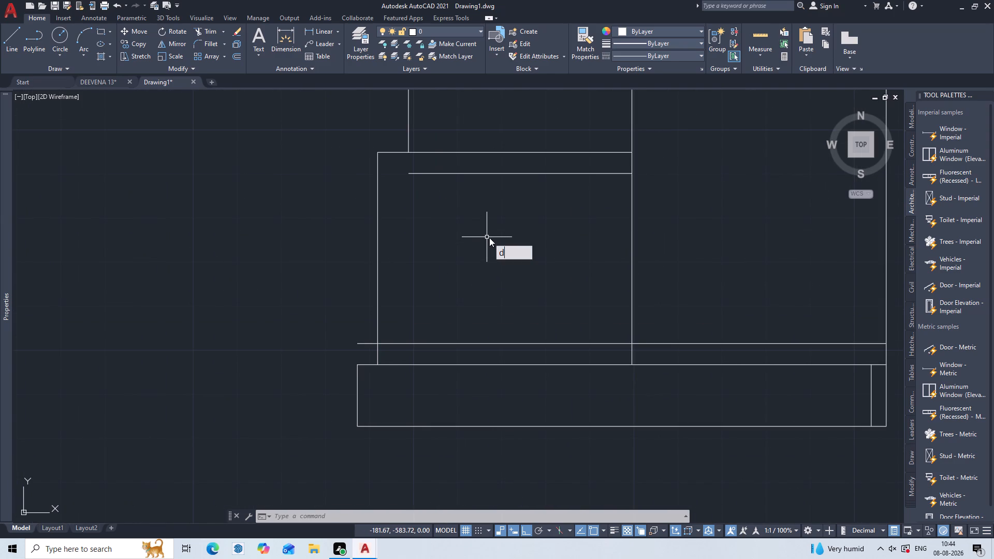
{"action": "key", "text": "l"}
{"action": "key", "text": "i"}
{"action": "key", "text": "Return"}
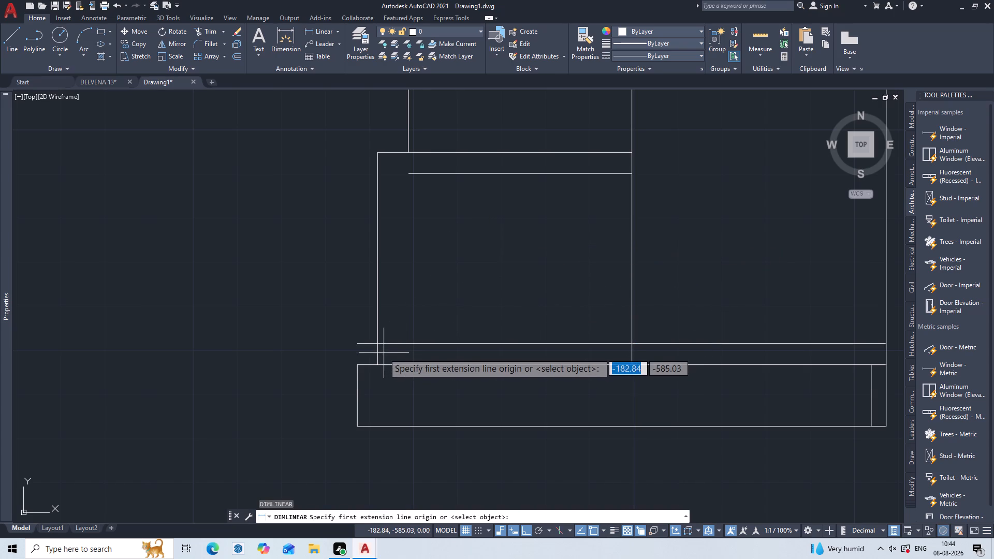
{"action": "left_click", "coordinate": [376, 361]}
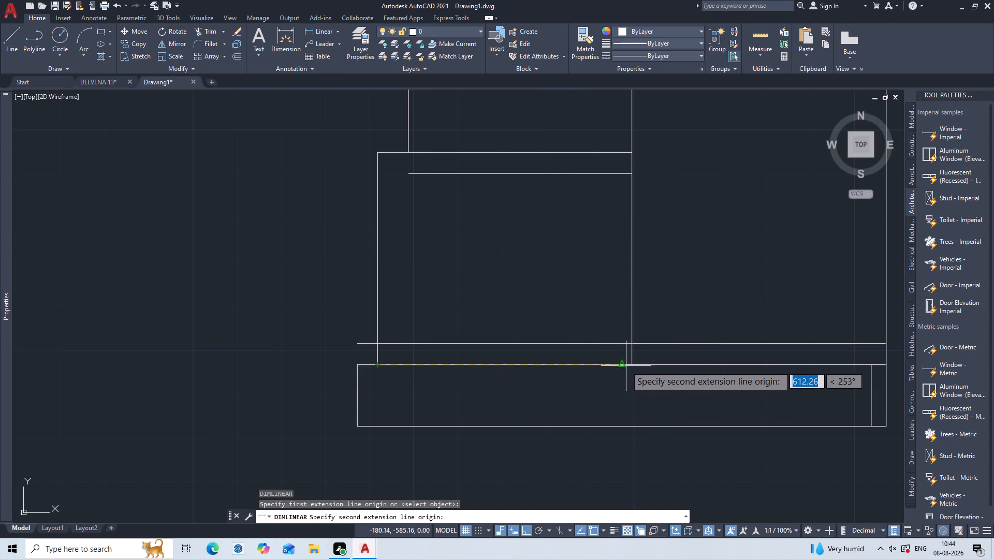
{"action": "left_click", "coordinate": [632, 363]}
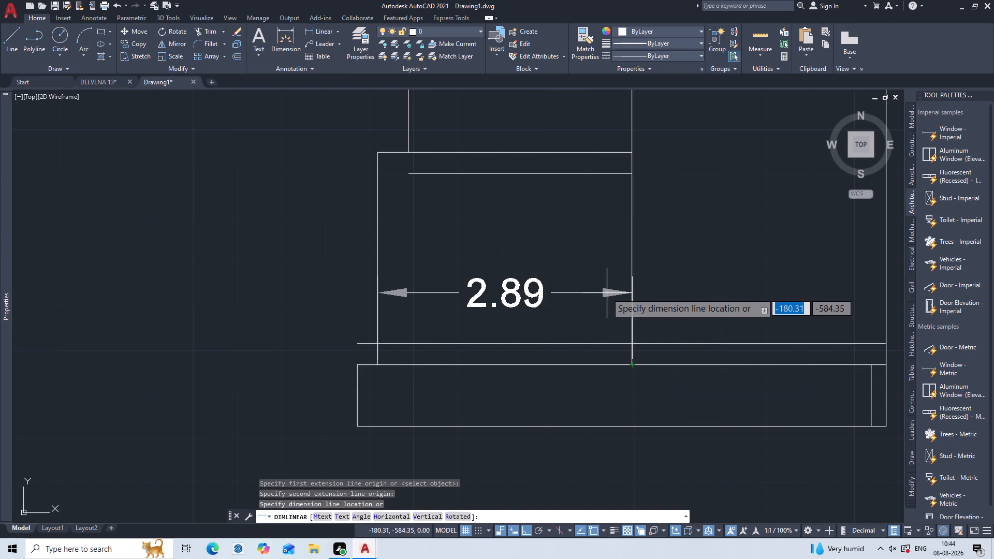
{"action": "key", "text": "Escape"}
{"action": "key", "text": "Escape"}
{"action": "key", "text": "Escape"}
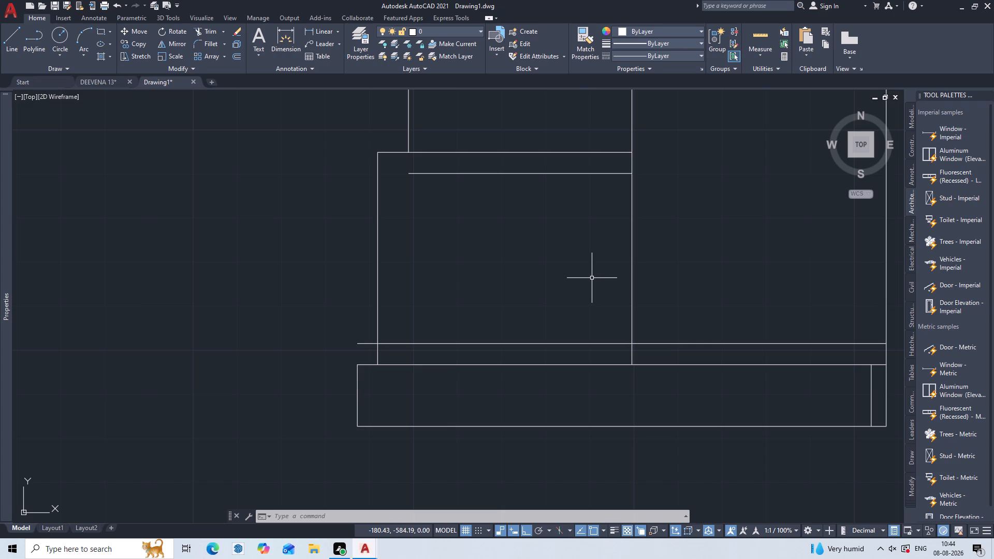
Start an offset with a distance of 13.11 m.
{"action": "key", "text": "o"}
{"action": "key", "text": "Return"}
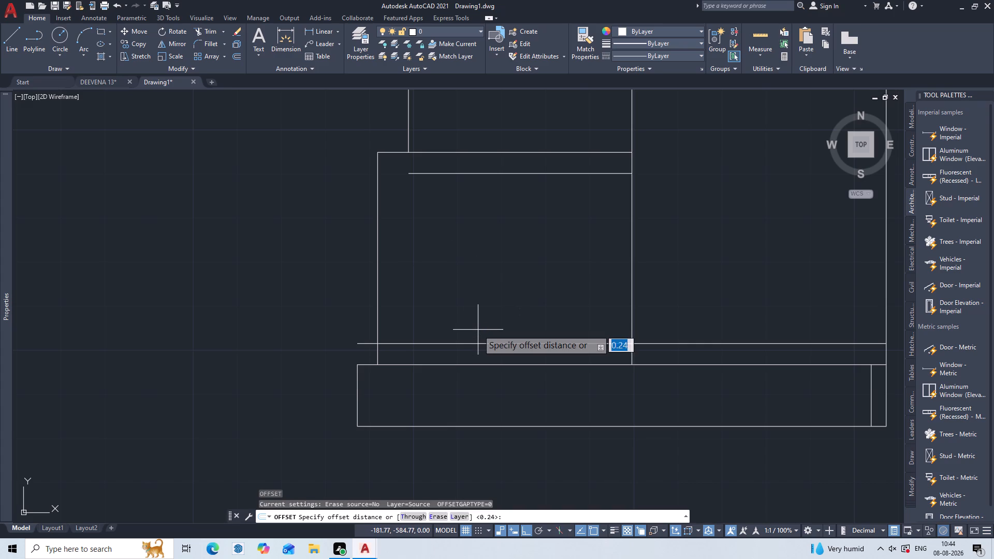
{"action": "key", "text": "1"}
{"action": "key", "text": "3"}
{"action": "key", "text": "period"}
{"action": "key", "text": "1"}
{"action": "key", "text": "1"}
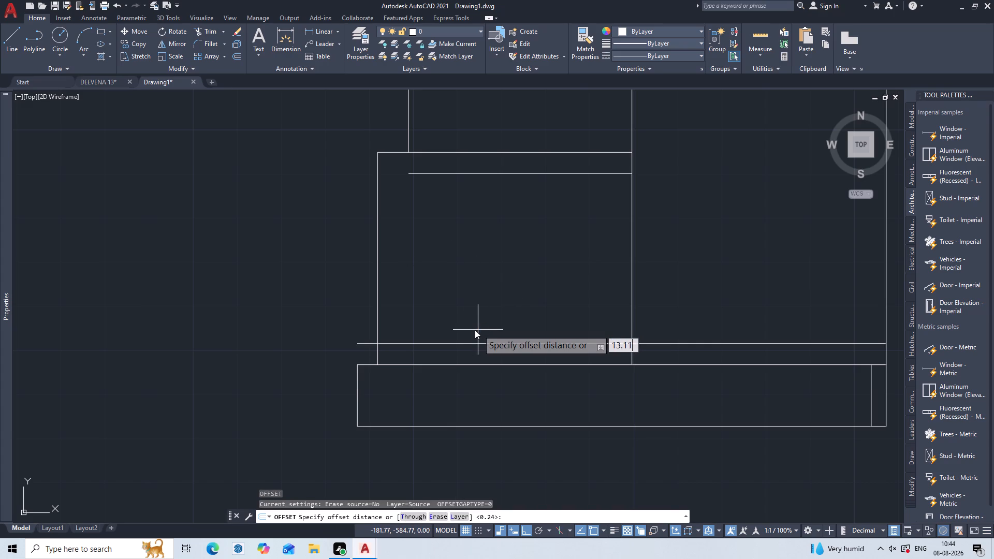
{"action": "key", "text": "Return"}
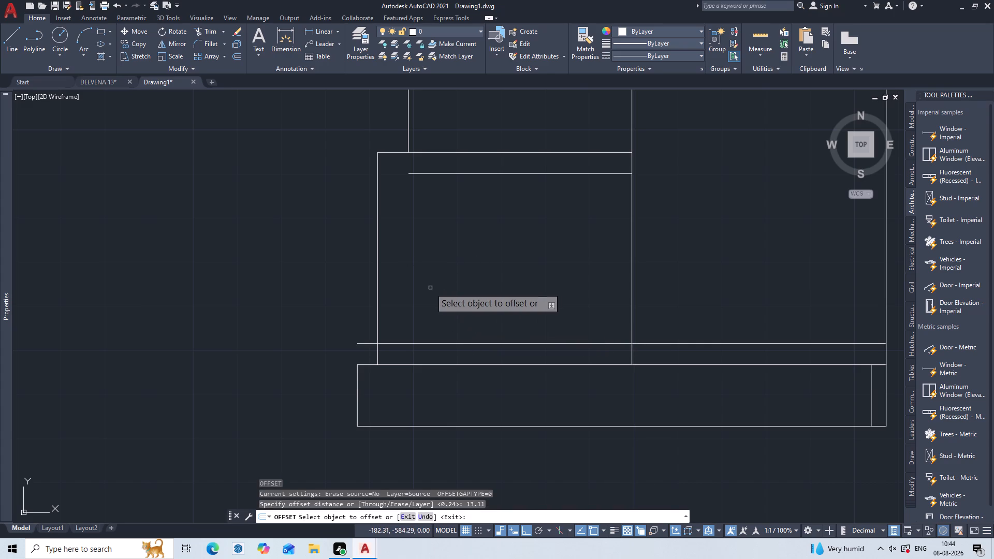
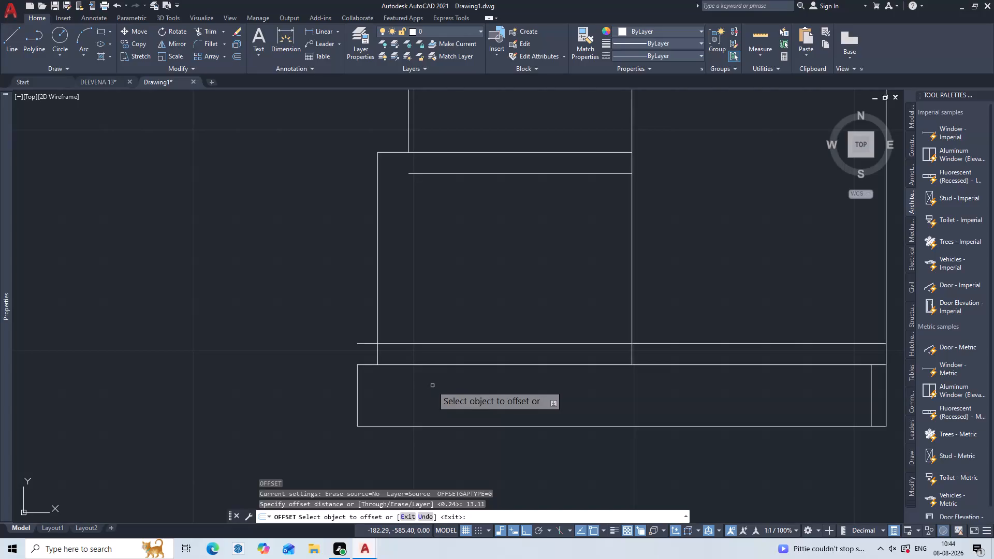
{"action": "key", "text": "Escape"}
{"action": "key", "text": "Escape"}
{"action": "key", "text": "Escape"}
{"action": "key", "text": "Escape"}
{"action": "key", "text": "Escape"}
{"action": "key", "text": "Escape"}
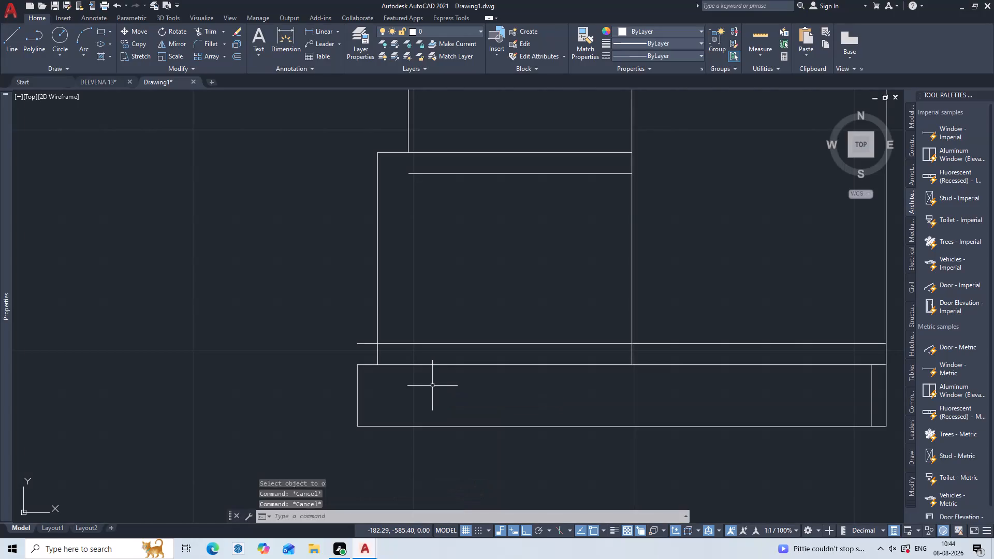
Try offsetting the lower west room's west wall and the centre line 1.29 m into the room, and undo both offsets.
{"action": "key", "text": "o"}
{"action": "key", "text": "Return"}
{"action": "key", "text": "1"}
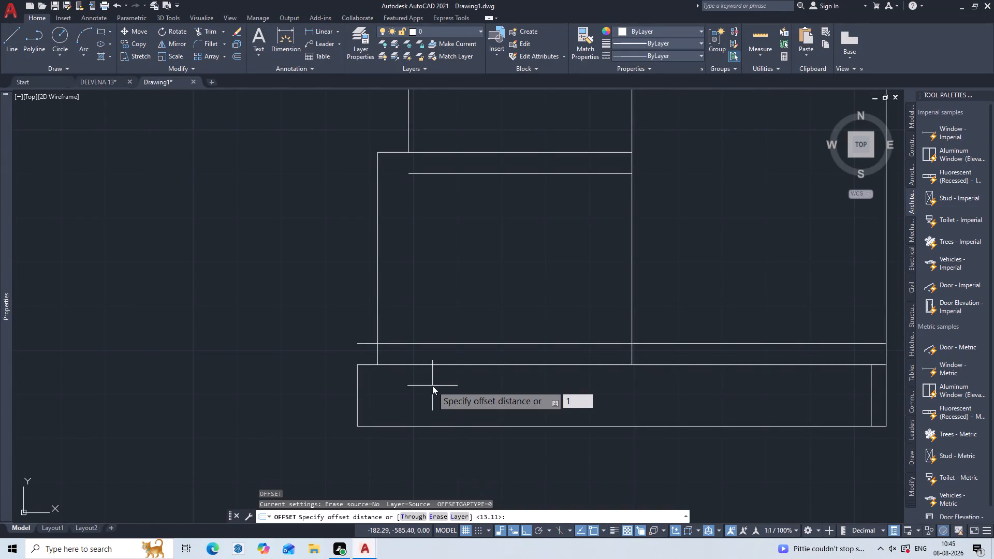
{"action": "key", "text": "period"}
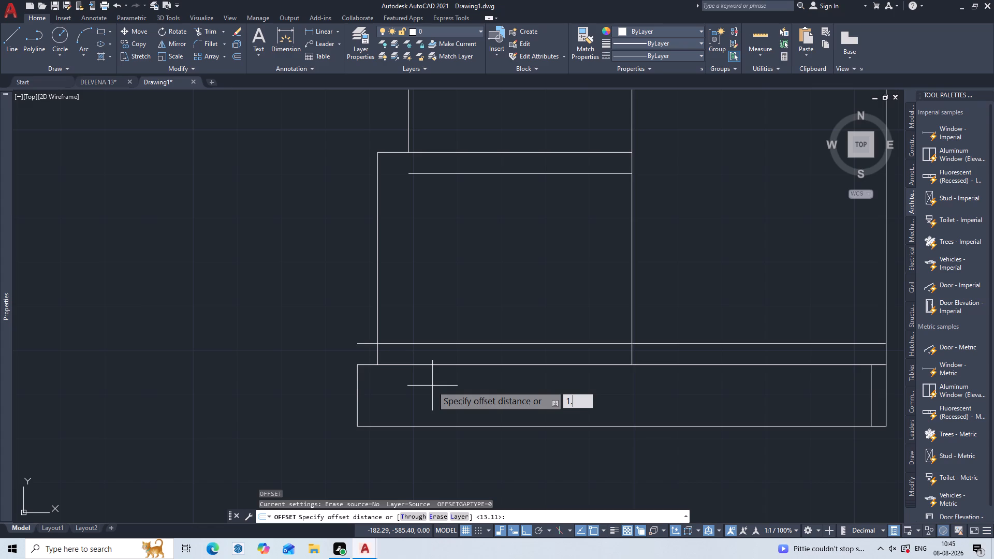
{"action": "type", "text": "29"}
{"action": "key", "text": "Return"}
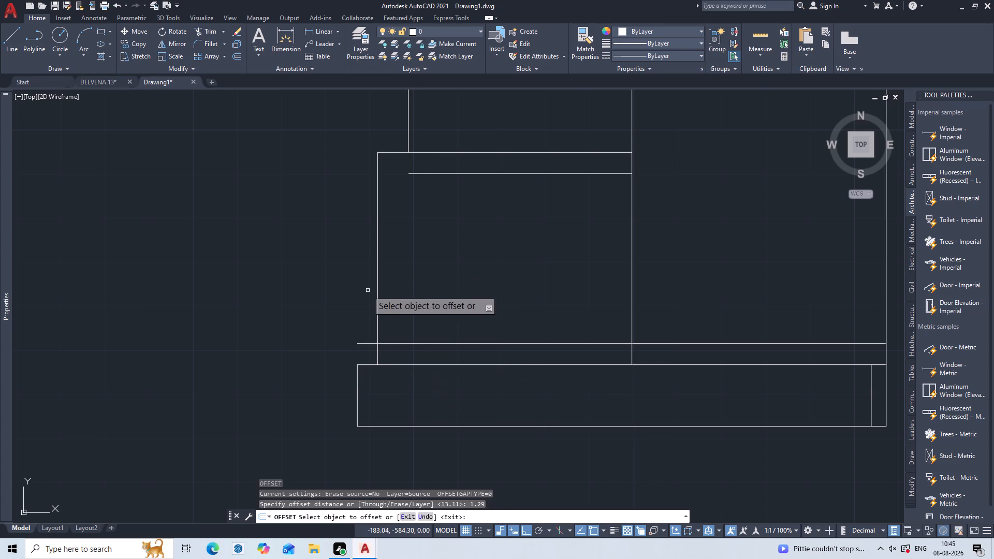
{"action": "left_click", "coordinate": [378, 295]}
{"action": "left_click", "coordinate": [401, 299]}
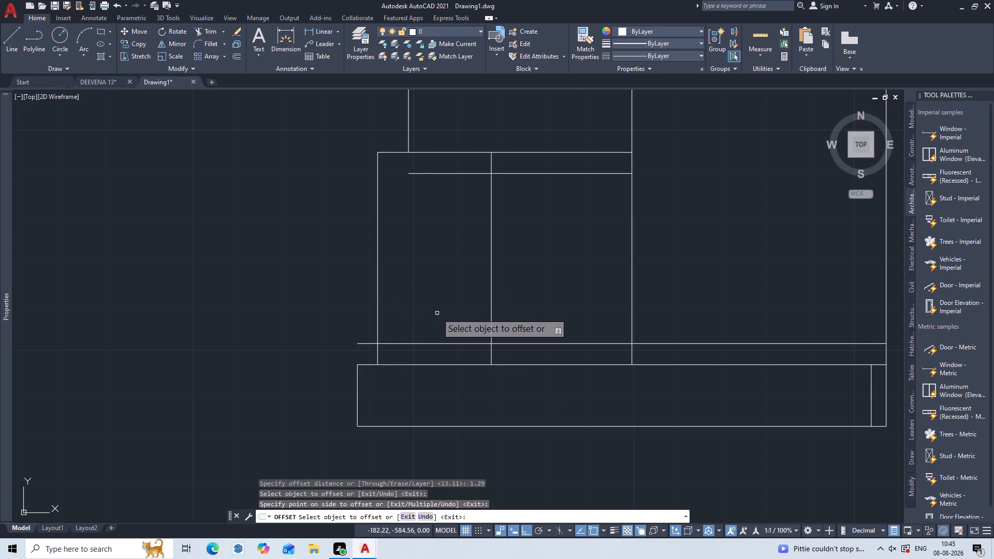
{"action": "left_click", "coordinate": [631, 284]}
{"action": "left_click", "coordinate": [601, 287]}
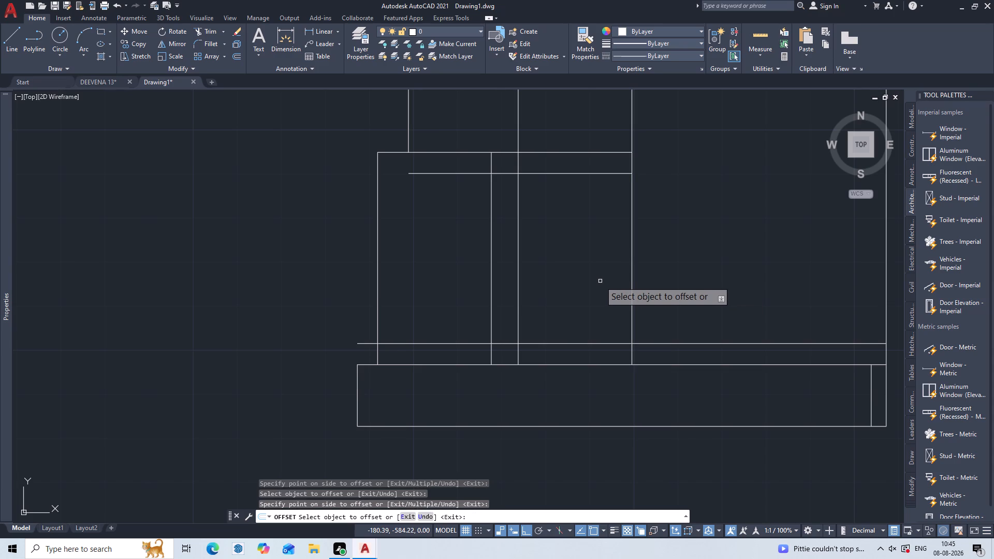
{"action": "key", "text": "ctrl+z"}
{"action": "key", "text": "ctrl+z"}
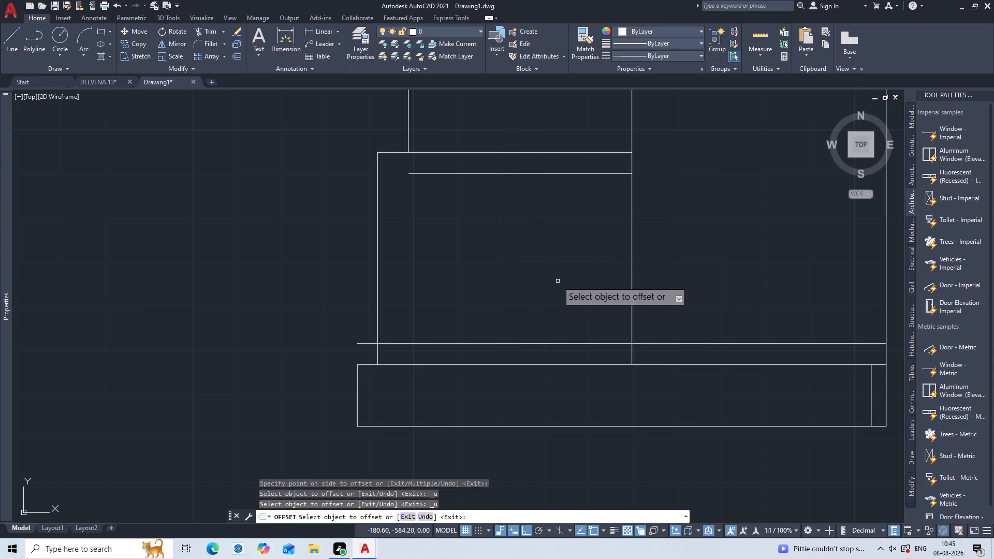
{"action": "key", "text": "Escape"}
Measure the lower west room's width along the bottom wall, from the west wall to the centre line.
{"action": "key", "text": "d"}
{"action": "type", "text": "li"}
{"action": "key", "text": "Return"}
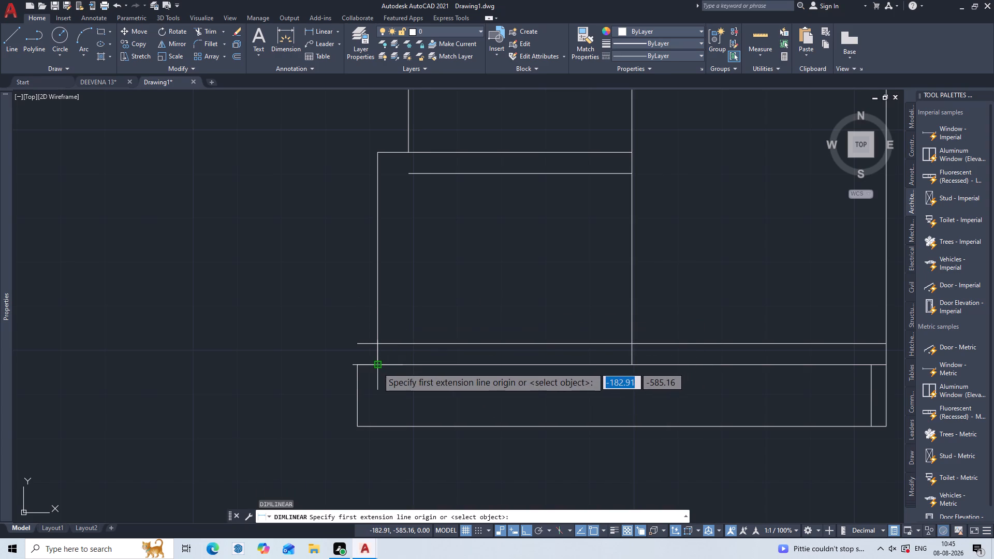
{"action": "left_click", "coordinate": [377, 367]}
{"action": "left_click", "coordinate": [635, 365]}
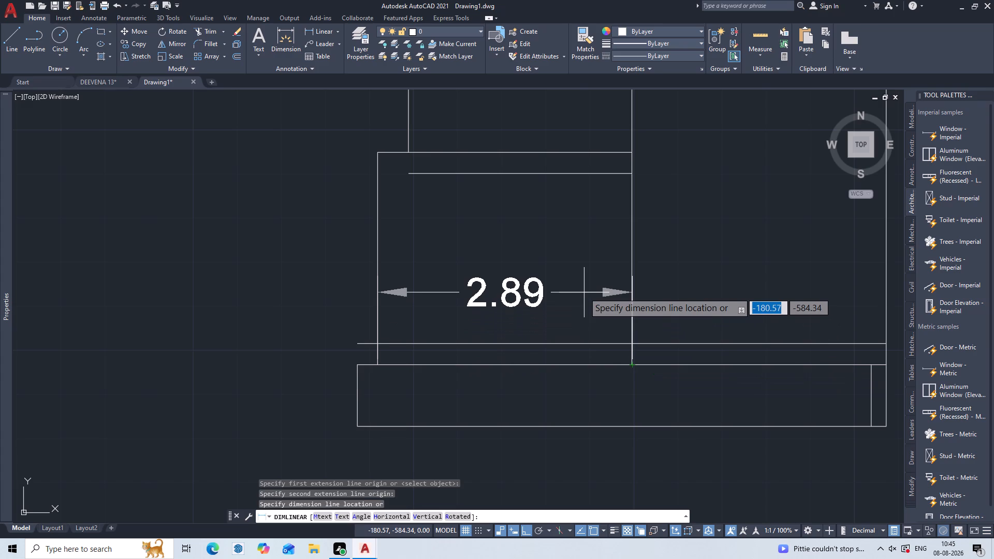
{"action": "key", "text": "Escape"}
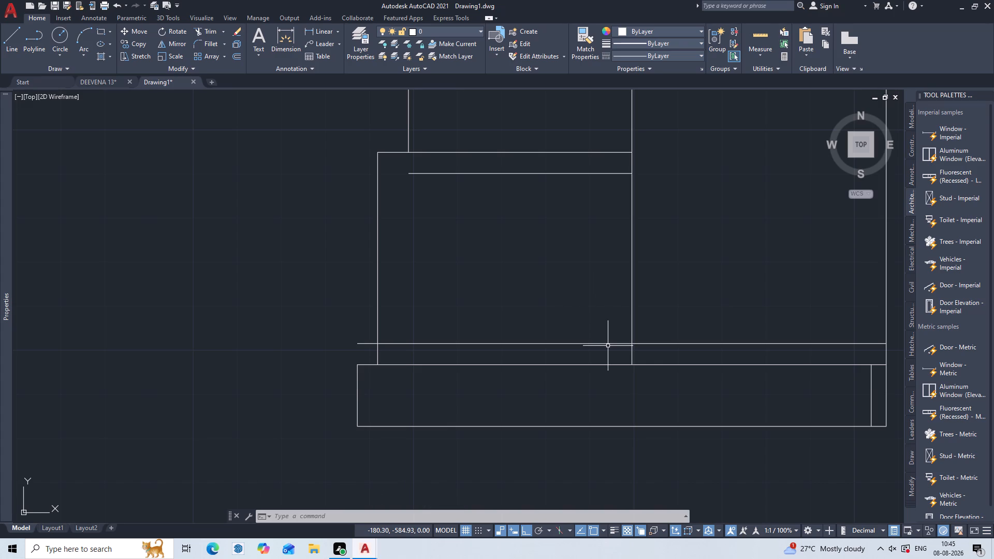
Offset the lower west room's west wall 0.645 m east and the vertical centre line 0.645 m west.
{"action": "key", "text": "o"}
{"action": "key", "text": "Return"}
{"action": "type", "text": "0.645"}
{"action": "key", "text": "Return"}
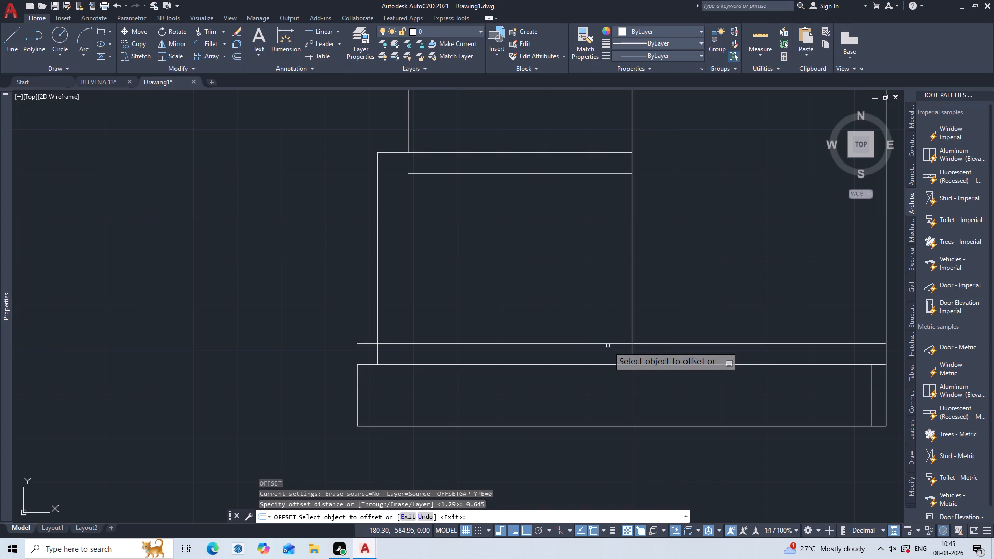
{"action": "left_click", "coordinate": [377, 289]}
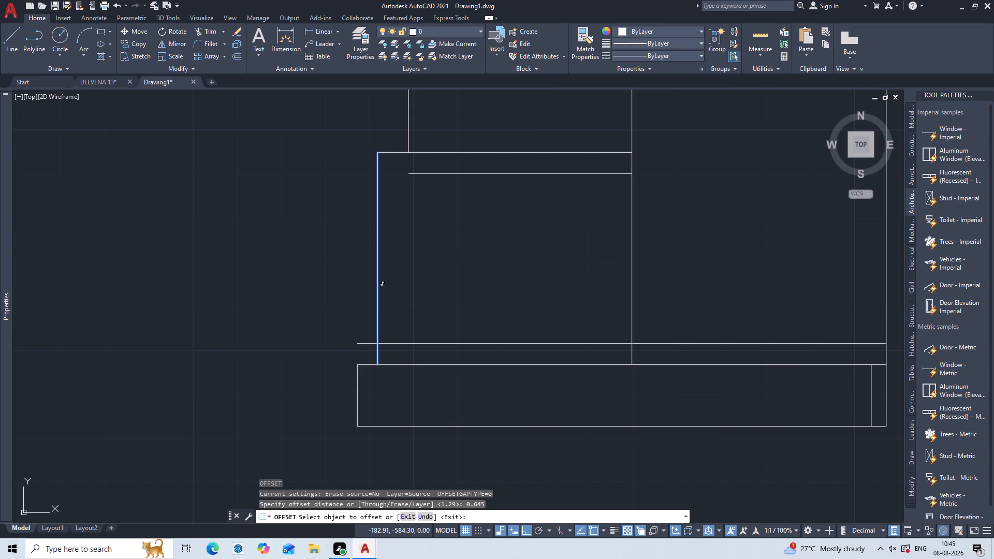
{"action": "left_click", "coordinate": [415, 298]}
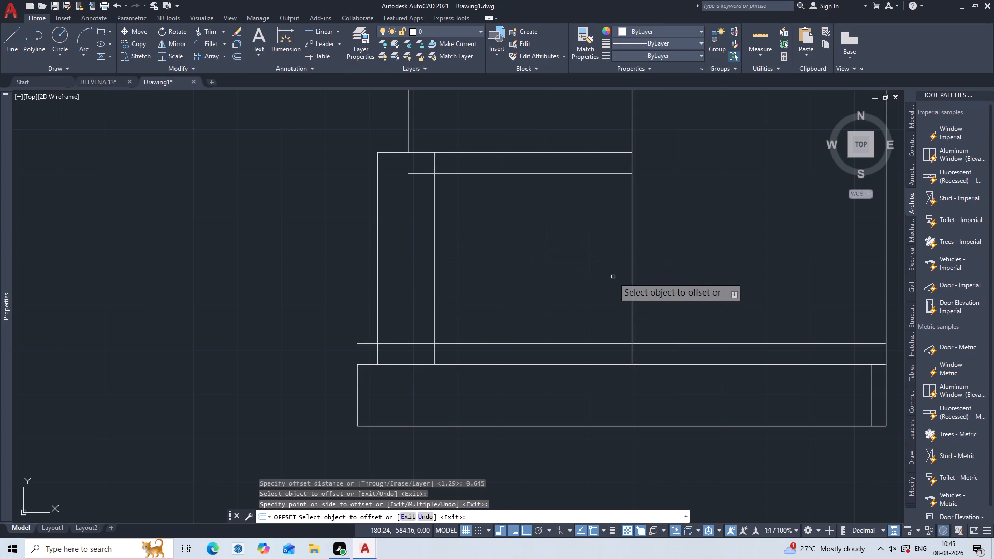
{"action": "left_click", "coordinate": [632, 301]}
{"action": "left_click", "coordinate": [594, 299]}
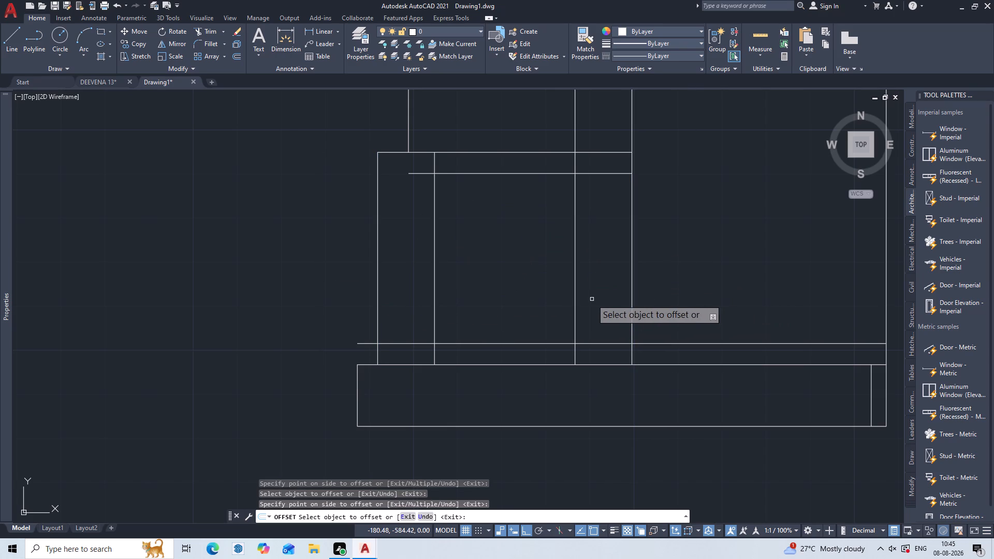
{"action": "key", "text": "Escape"}
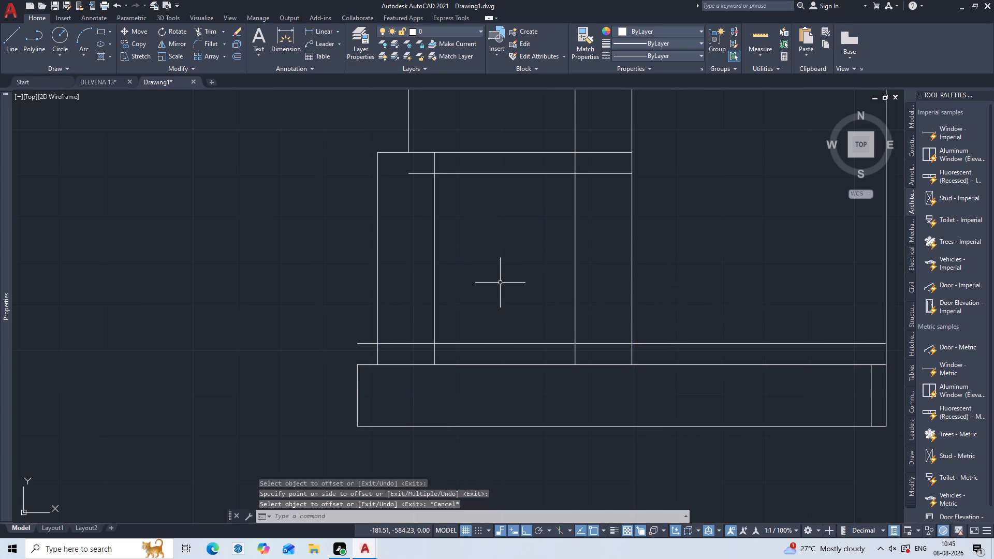
Trim the crossing lines at the lower west room's bottom into clean inner corners, removing the horizontal and vertical overhangs.
{"action": "key", "text": "t"}
{"action": "key", "text": "r"}
{"action": "key", "text": "Return"}
{"action": "left_click", "coordinate": [407, 343]}
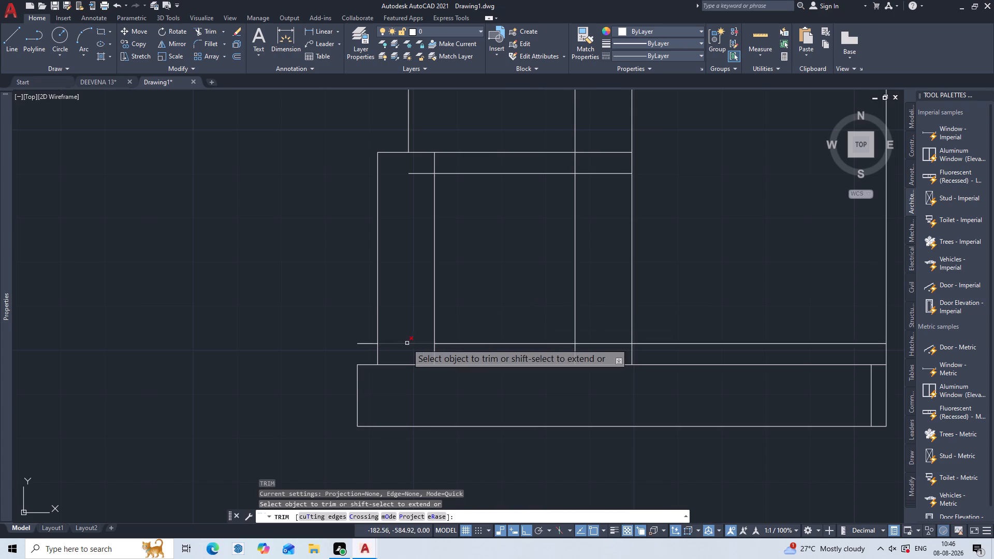
{"action": "left_click", "coordinate": [362, 340]}
{"action": "left_click", "coordinate": [362, 346]}
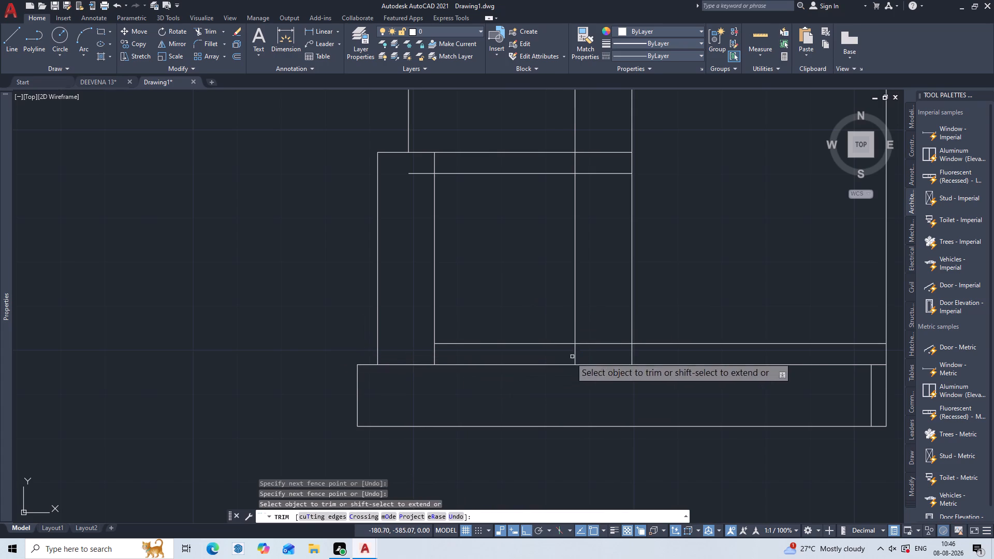
{"action": "left_click", "coordinate": [431, 355]}
{"action": "left_click", "coordinate": [445, 357]}
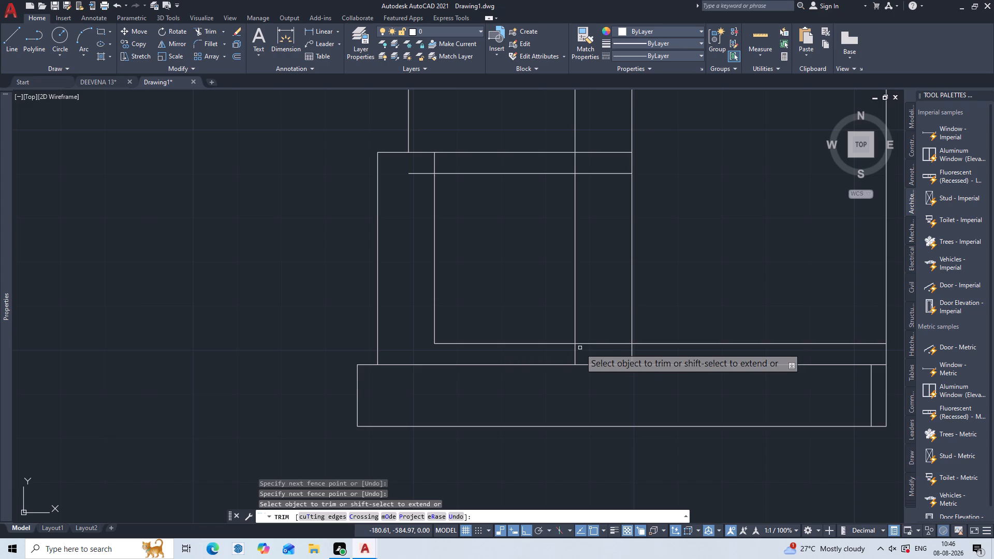
{"action": "left_click", "coordinate": [592, 343]}
{"action": "left_click", "coordinate": [576, 352]}
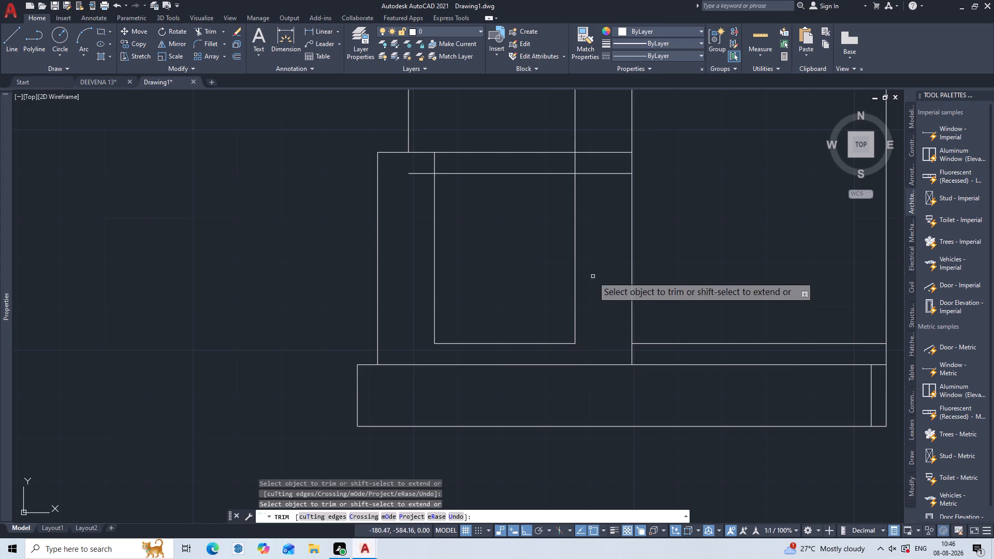
Trim the crossing lines at the lower west room's top so the offset lines form a closed inner rectangle.
{"action": "scroll", "coordinate": [522, 194], "scroll_direction": "up", "scroll_amount": 2}
{"action": "middle_click_drag", "start_coordinate": [520, 194], "coordinate": [519, 195]}
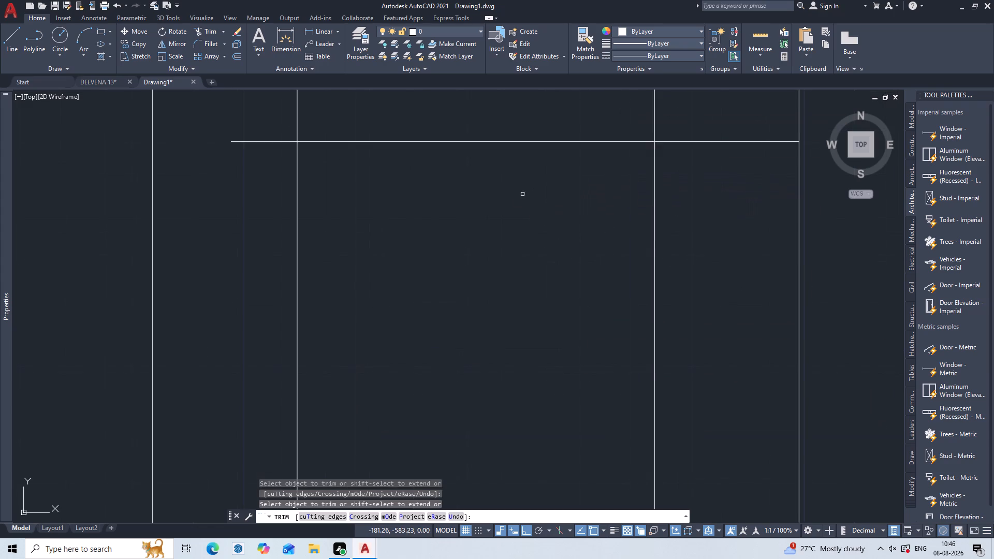
{"action": "middle_click_drag", "start_coordinate": [519, 195], "coordinate": [508, 275]}
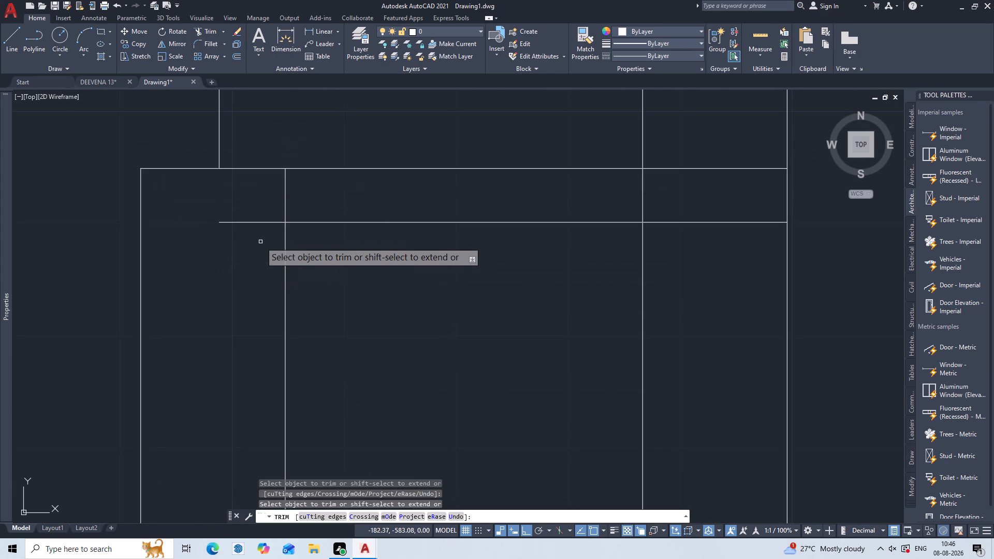
{"action": "left_click", "coordinate": [253, 221]}
{"action": "left_click", "coordinate": [284, 196]}
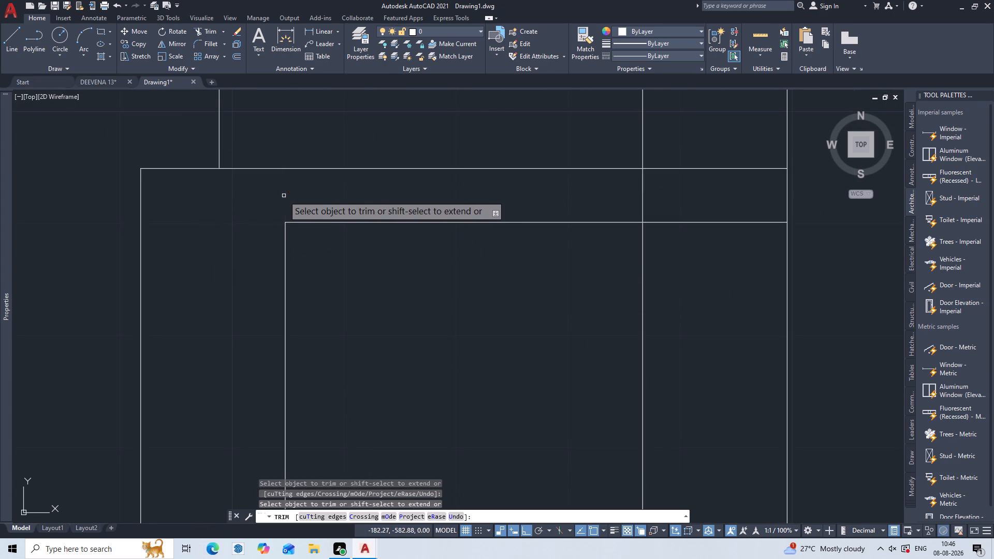
{"action": "left_click", "coordinate": [707, 224]}
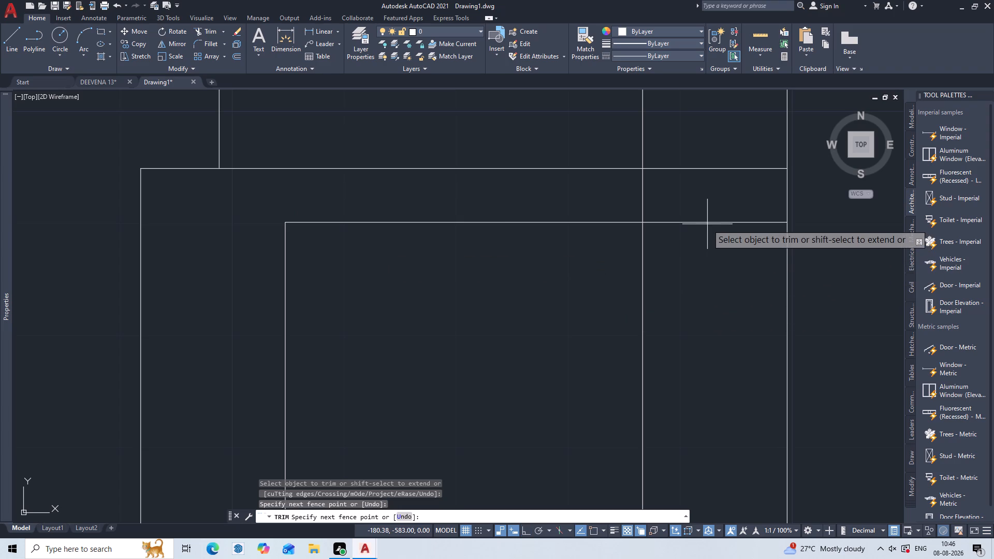
{"action": "left_click", "coordinate": [631, 186]}
{"action": "key", "text": "Escape"}
{"action": "key", "text": "Escape"}
{"action": "key", "text": "Escape"}
{"action": "key", "text": "Escape"}
{"action": "key", "text": "Escape"}
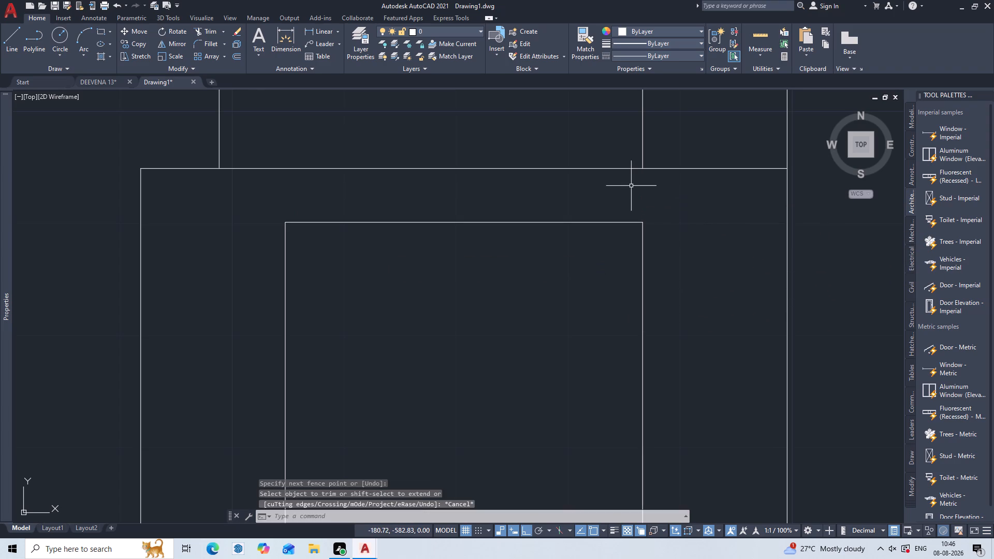
Delete the leftover vertical offset line in the upper west room, just west of the centre line.
{"action": "scroll", "coordinate": [631, 186], "scroll_direction": "down", "scroll_amount": 3}
{"action": "middle_click_drag", "start_coordinate": [583, 318], "coordinate": [507, 270]}
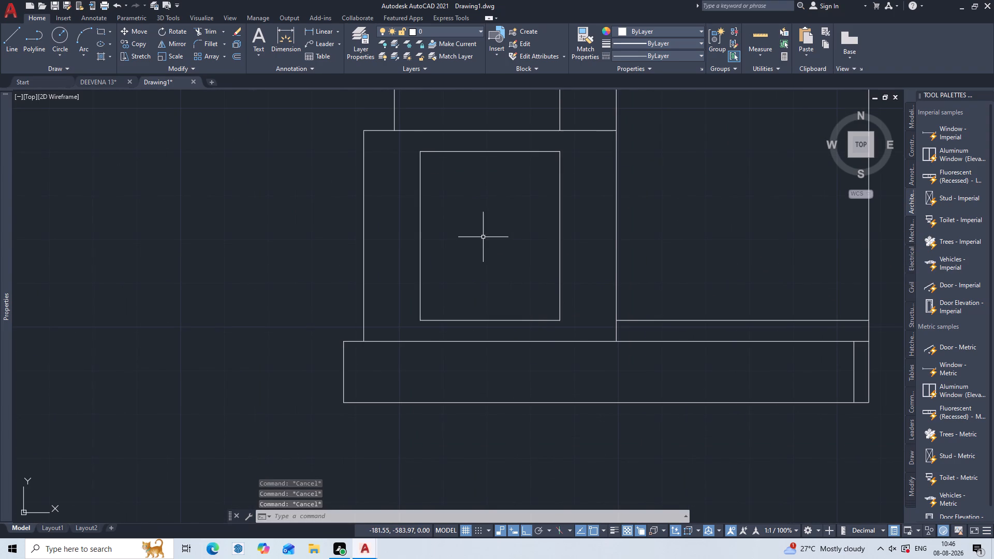
{"action": "middle_click_drag", "start_coordinate": [483, 237], "coordinate": [495, 268]}
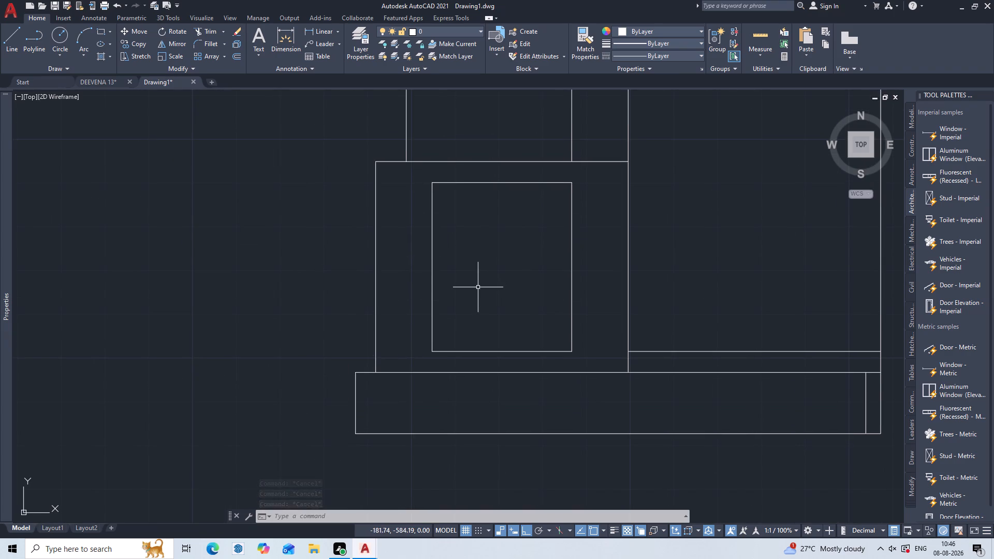
{"action": "scroll", "coordinate": [460, 285], "scroll_direction": "up", "scroll_amount": 1}
{"action": "middle_click_drag", "start_coordinate": [460, 285], "coordinate": [482, 341]}
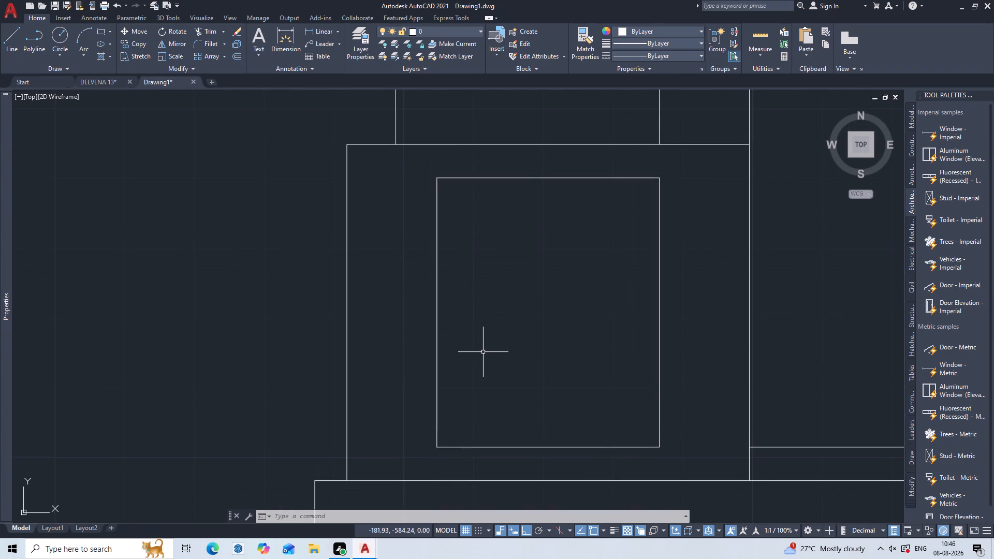
{"action": "middle_click_drag", "start_coordinate": [485, 378], "coordinate": [471, 335]}
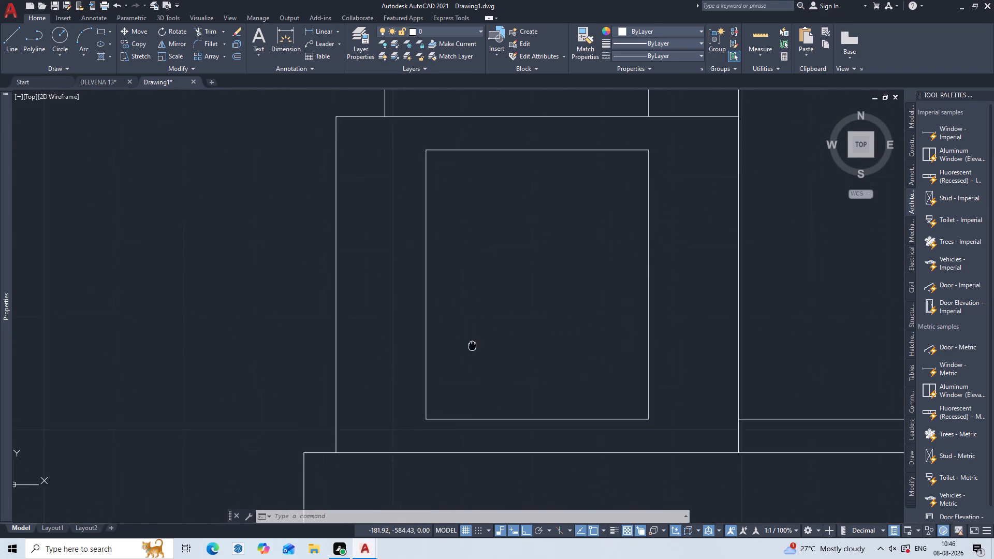
{"action": "middle_click_drag", "start_coordinate": [471, 335], "coordinate": [471, 330]}
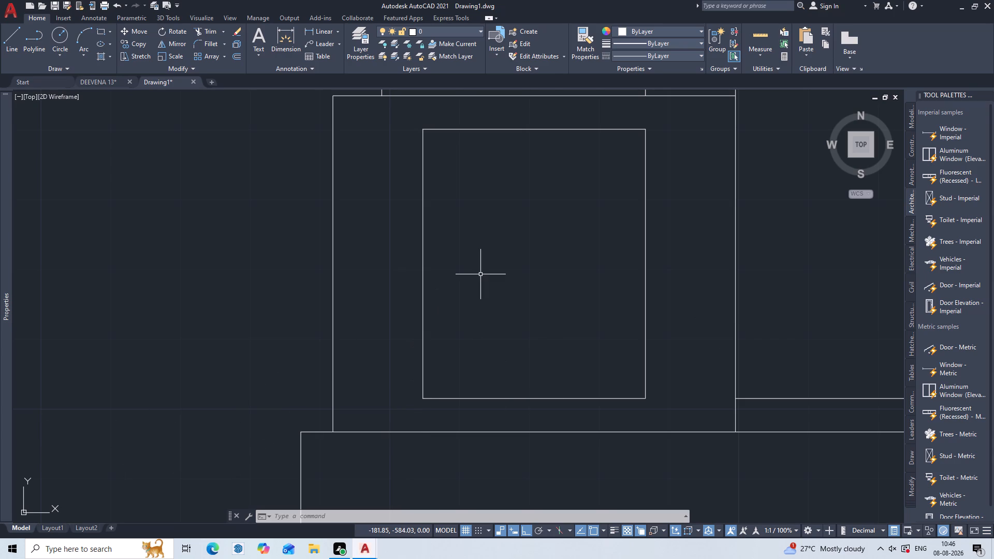
{"action": "scroll", "coordinate": [480, 274], "scroll_direction": "down", "scroll_amount": 1}
{"action": "middle_click_drag", "start_coordinate": [480, 274], "coordinate": [445, 435]}
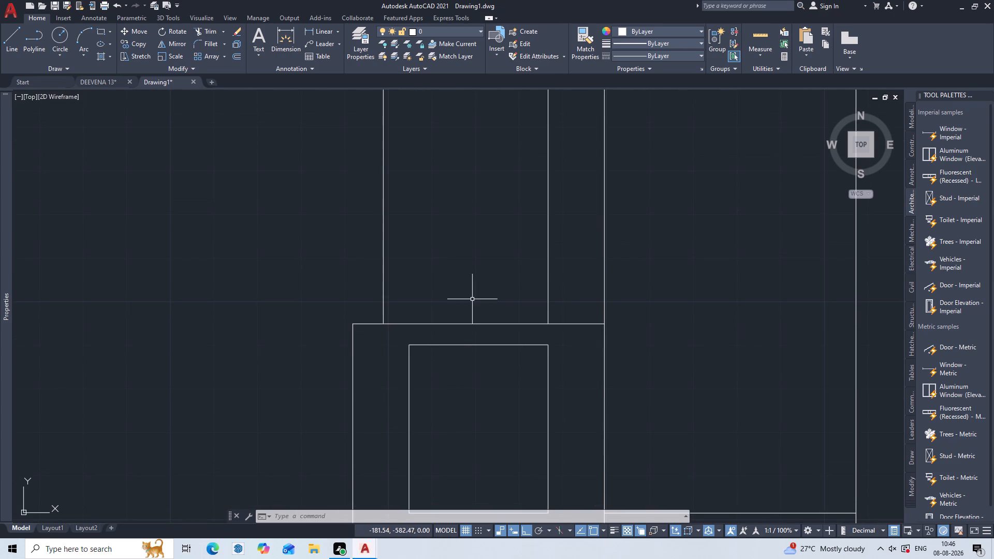
{"action": "middle_click_drag", "start_coordinate": [473, 299], "coordinate": [474, 359]}
{"action": "scroll", "coordinate": [474, 359], "scroll_direction": "up", "scroll_amount": 1}
{"action": "scroll", "coordinate": [550, 320], "scroll_direction": "down", "scroll_amount": 1}
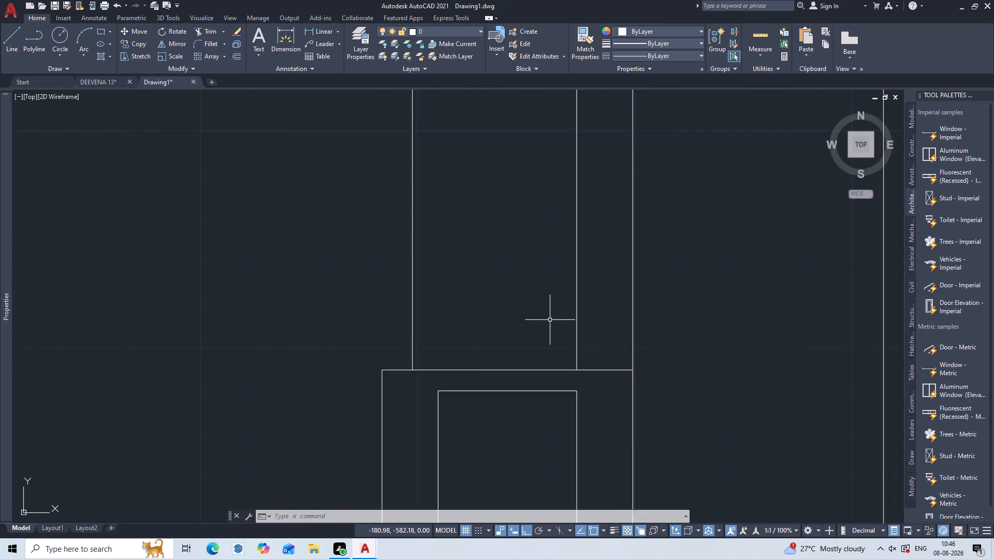
{"action": "scroll", "coordinate": [550, 320], "scroll_direction": "down", "scroll_amount": 1}
{"action": "middle_click_drag", "start_coordinate": [655, 355], "coordinate": [656, 388]}
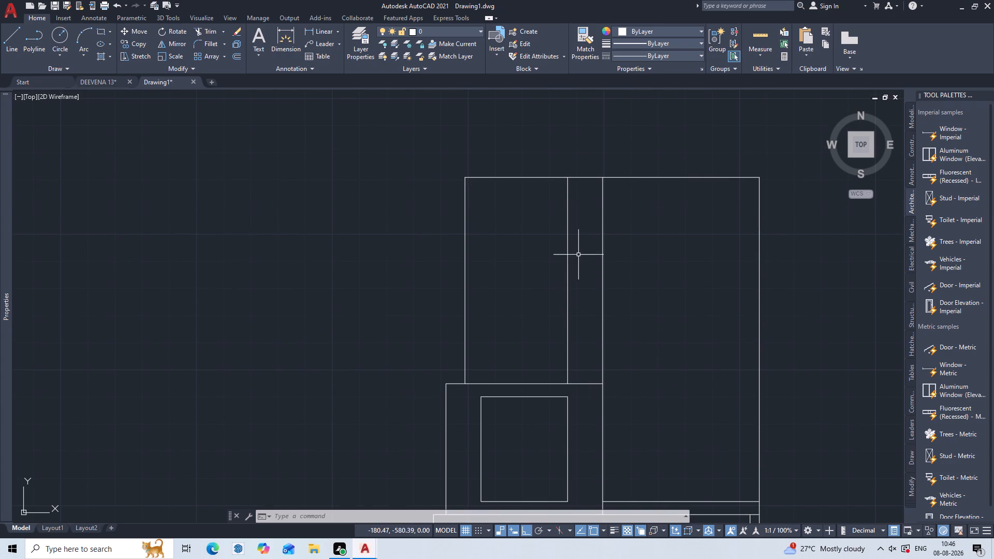
{"action": "left_click", "coordinate": [578, 255]}
{"action": "left_click", "coordinate": [553, 291]}
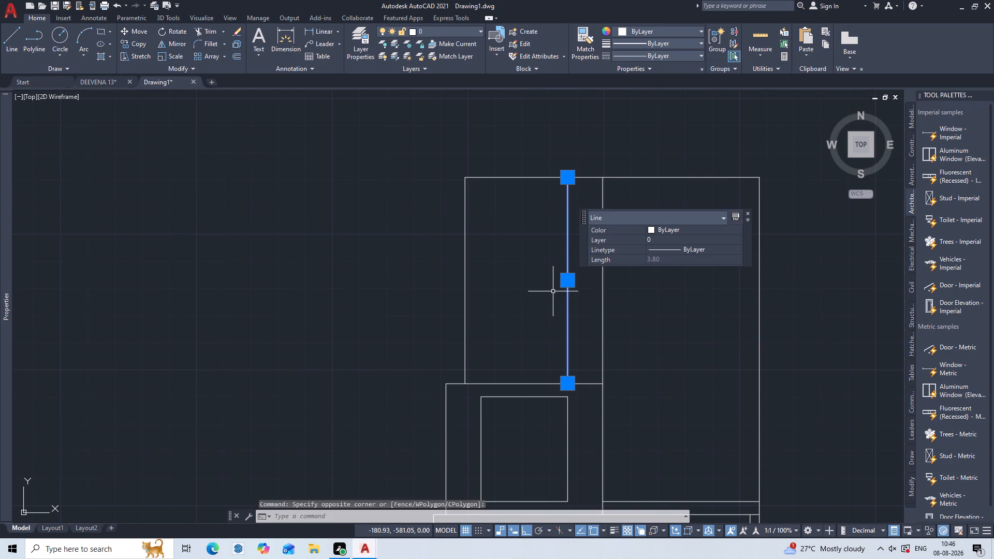
{"action": "key", "text": "Delete"}
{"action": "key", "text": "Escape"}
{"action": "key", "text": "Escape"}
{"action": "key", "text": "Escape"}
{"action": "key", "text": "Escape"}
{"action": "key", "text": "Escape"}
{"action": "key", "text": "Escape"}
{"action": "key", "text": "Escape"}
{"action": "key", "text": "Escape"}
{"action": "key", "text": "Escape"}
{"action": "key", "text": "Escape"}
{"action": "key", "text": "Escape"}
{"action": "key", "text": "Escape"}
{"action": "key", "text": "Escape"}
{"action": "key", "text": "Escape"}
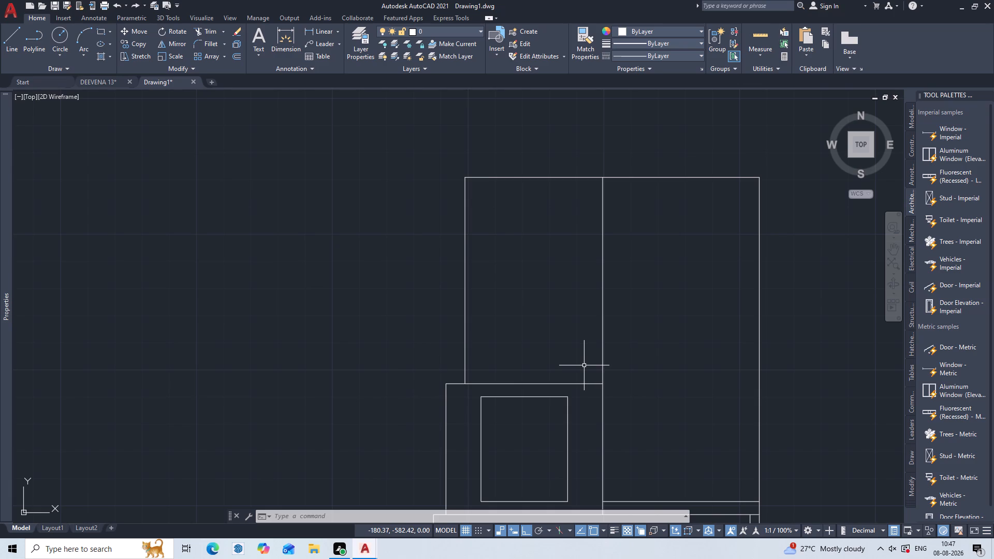
Measure the width of the upper west room along its top wall, from the west corner to the centre line.
{"action": "type", "text": "dli"}
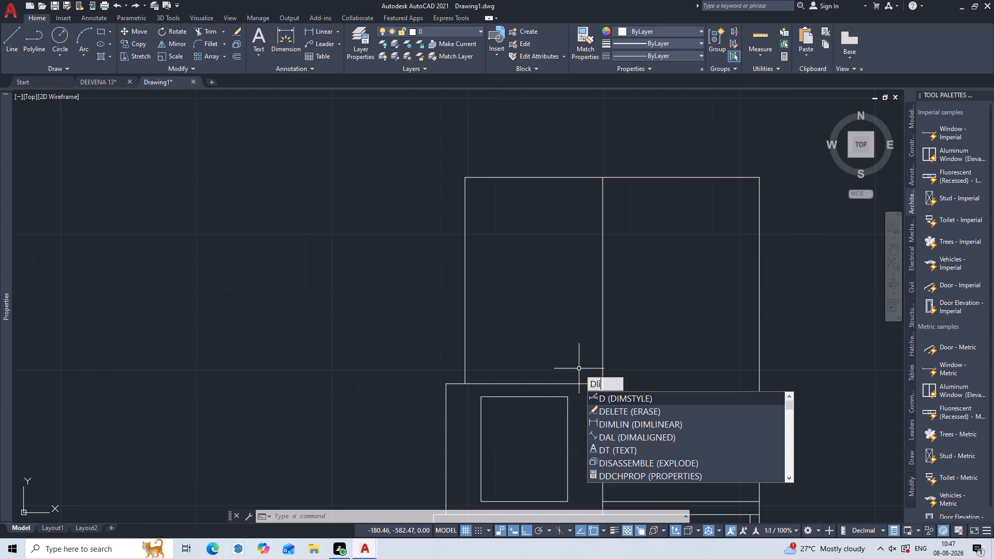
{"action": "key", "text": "Return"}
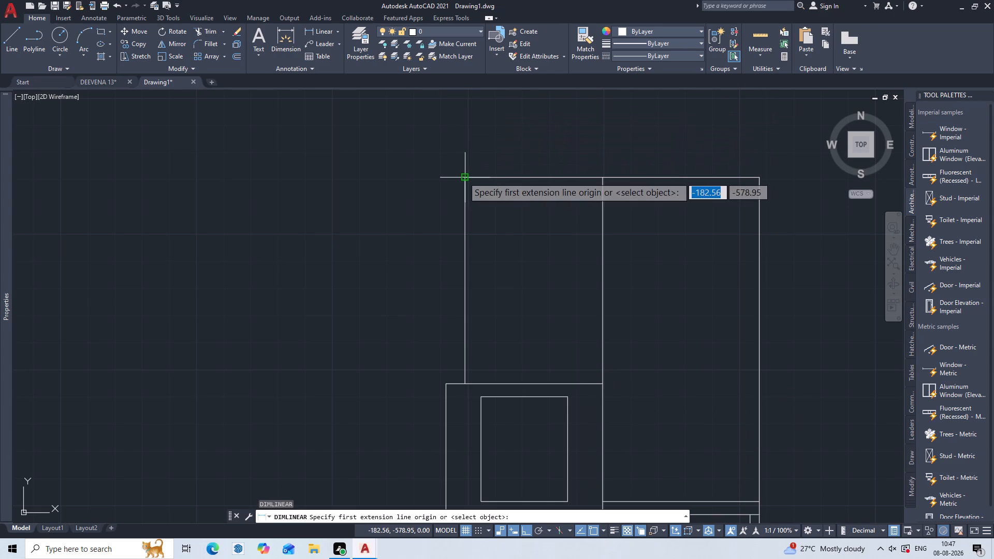
{"action": "left_click", "coordinate": [463, 177]}
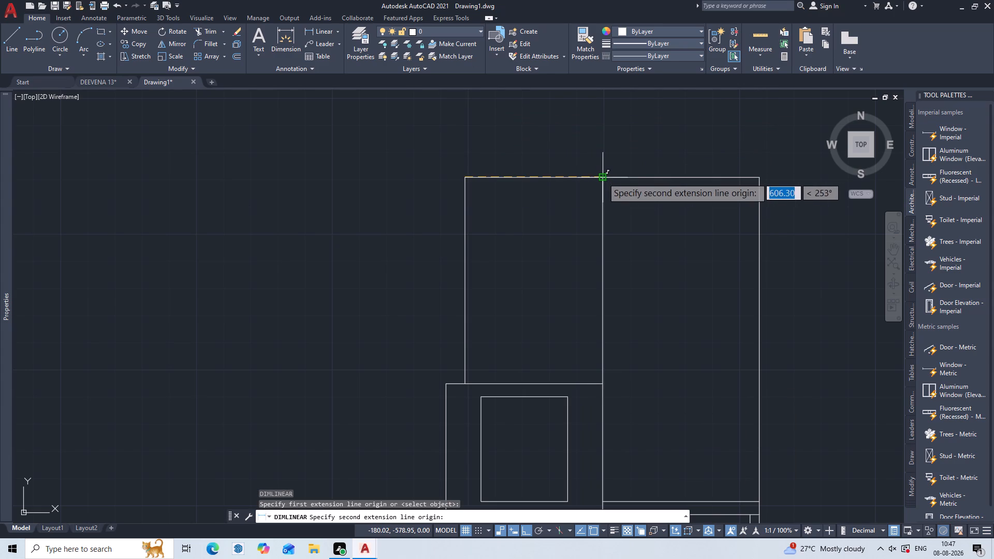
{"action": "left_click", "coordinate": [603, 178]}
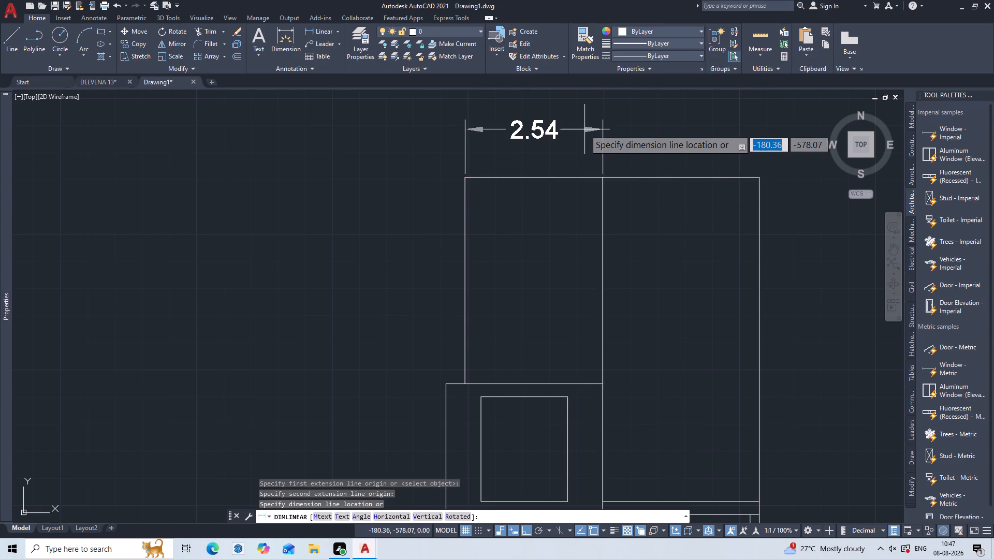
{"action": "key", "text": "Escape"}
{"action": "key", "text": "Escape"}
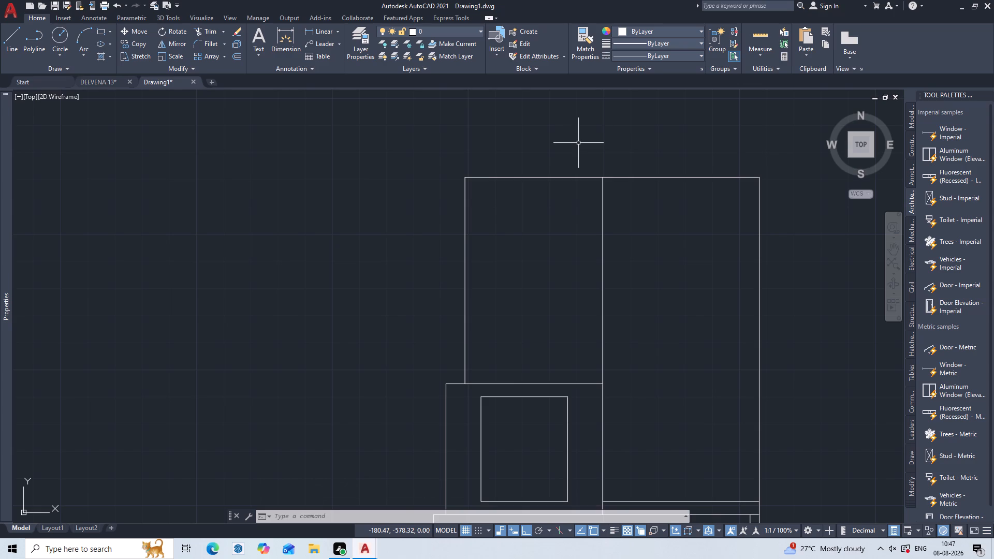
Offset the upper west room's west wall 0.47 m east and the vertical centre line 0.47 m west.
{"action": "key", "text": "o"}
{"action": "key", "text": "Return"}
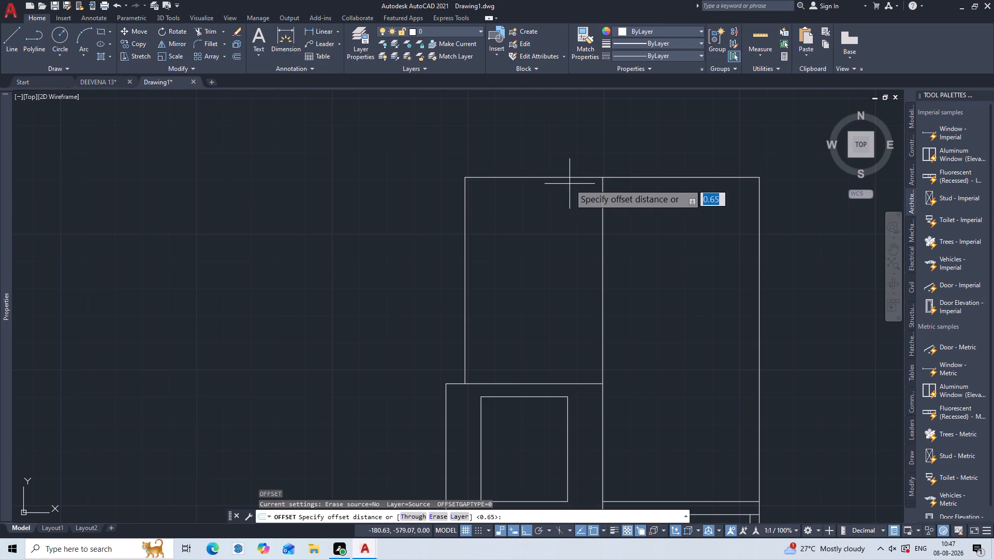
{"action": "type", "text": "0."}
{"action": "key", "text": "4"}
{"action": "key", "text": "7"}
{"action": "key", "text": "Return"}
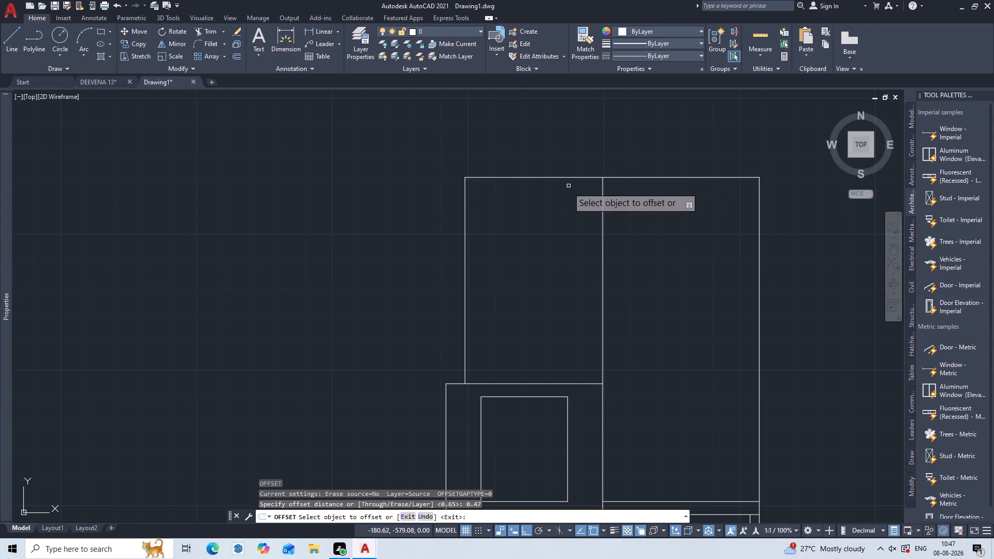
{"action": "left_click", "coordinate": [464, 310]}
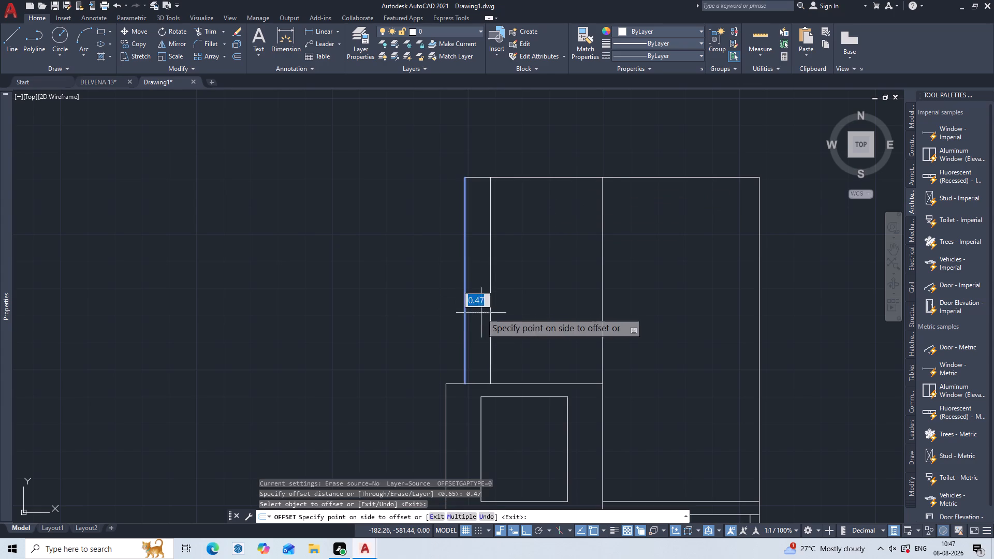
{"action": "left_click", "coordinate": [481, 313]}
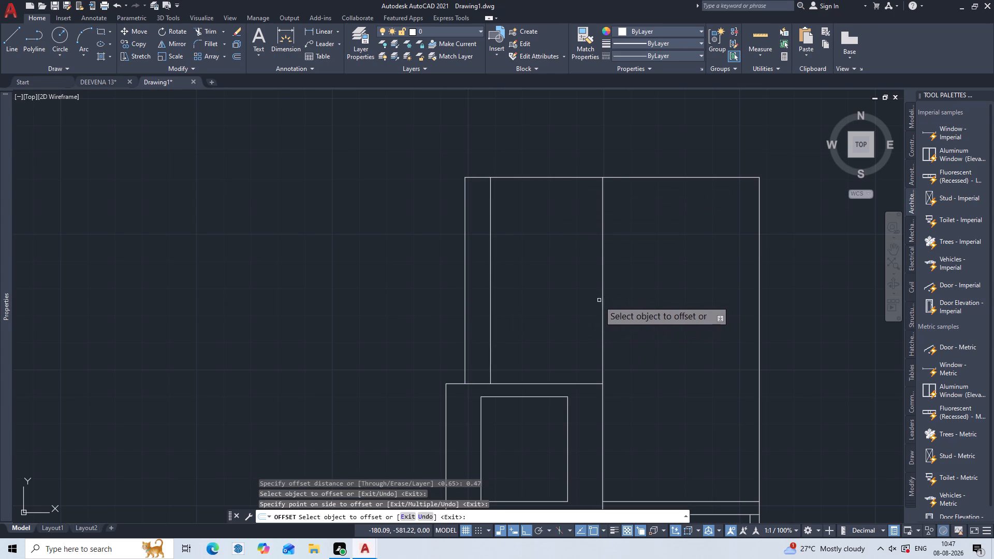
{"action": "left_click", "coordinate": [602, 302]}
{"action": "left_click", "coordinate": [570, 299]}
{"action": "key", "text": "Escape"}
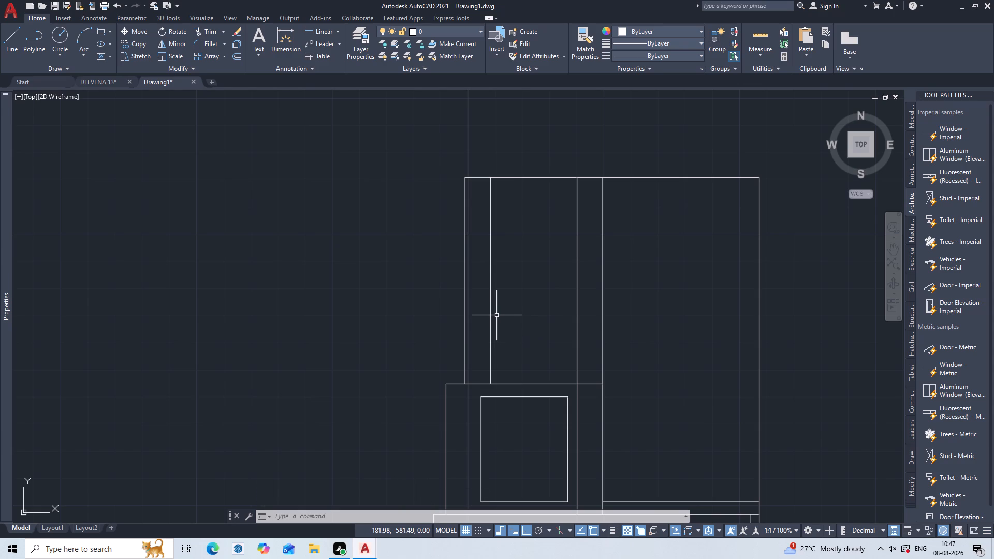
Measure the length of the upper west room's west wall between its bottom and top corners.
{"action": "type", "text": "dl"}
{"action": "key", "text": "i"}
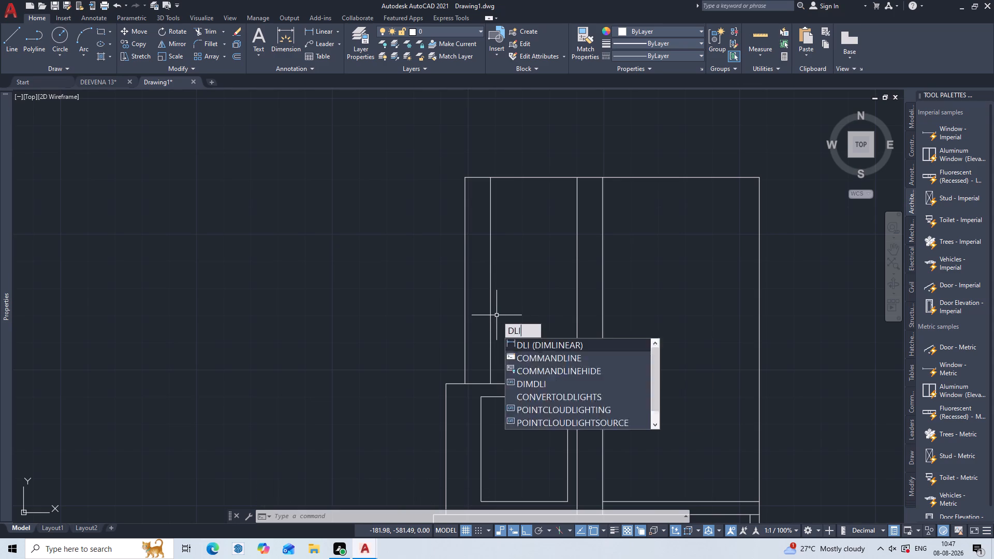
{"action": "key", "text": "Return"}
{"action": "left_click", "coordinate": [465, 385]}
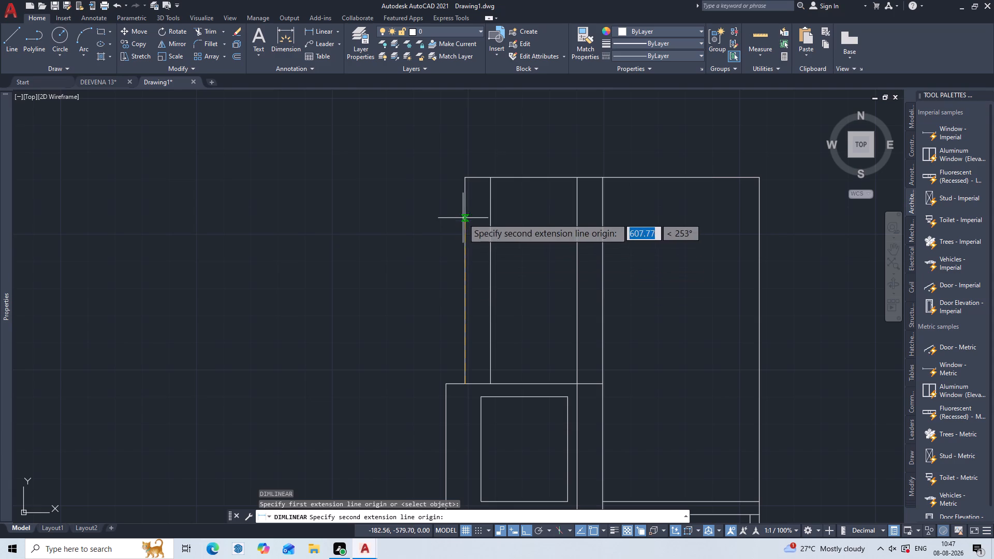
{"action": "left_click", "coordinate": [466, 172]}
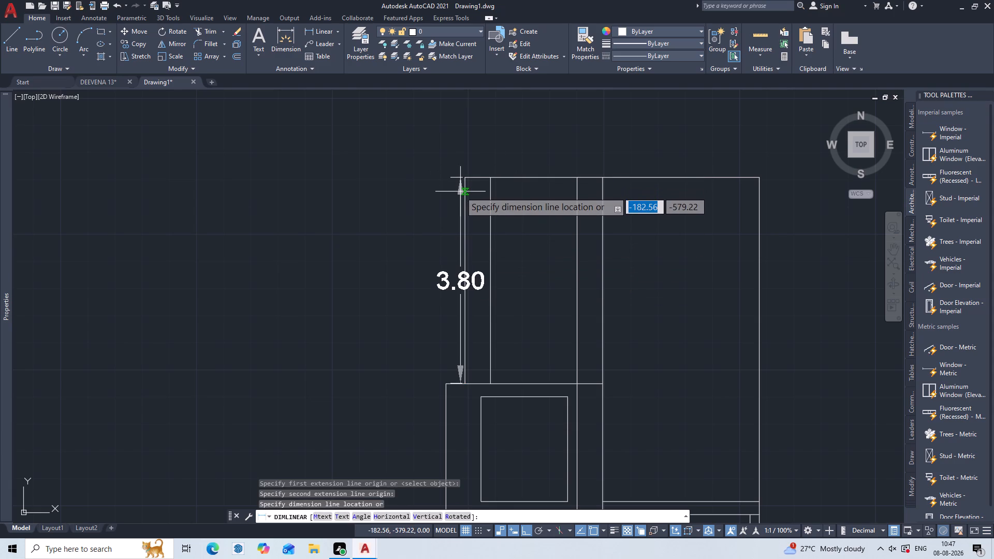
{"action": "key", "text": "Escape"}
Turn off ortho mode and offset the upper west room's top wall 0.75 m down and its bottom partition 0.75 m up.
{"action": "key", "text": "F8"}
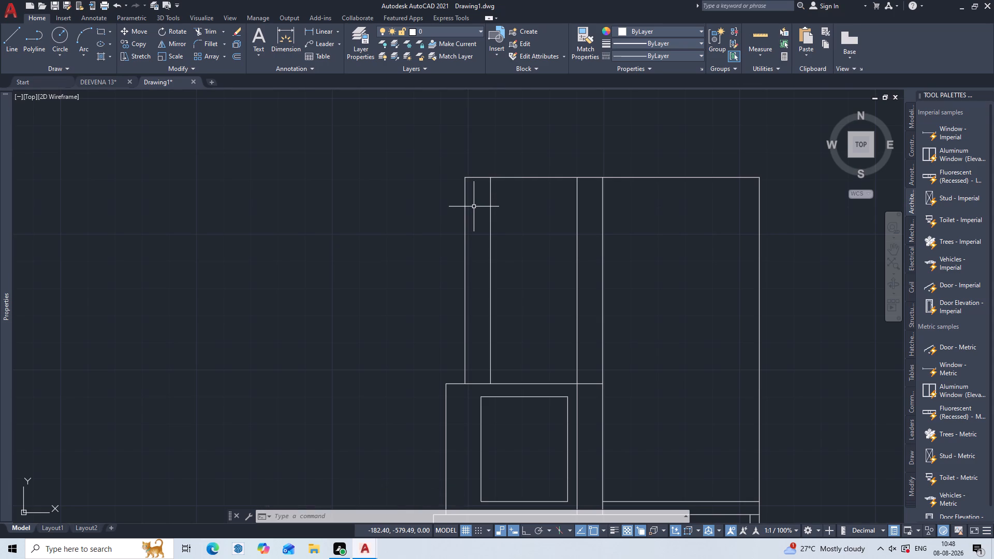
{"action": "key", "text": "o"}
{"action": "key", "text": "Return"}
{"action": "type", "text": "0.75"}
{"action": "key", "text": "Return"}
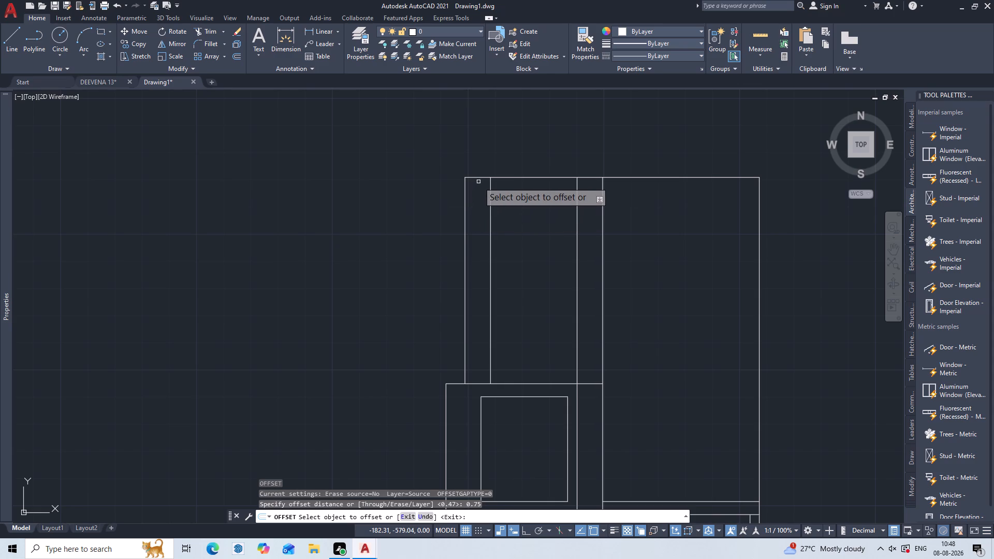
{"action": "left_click", "coordinate": [472, 176]}
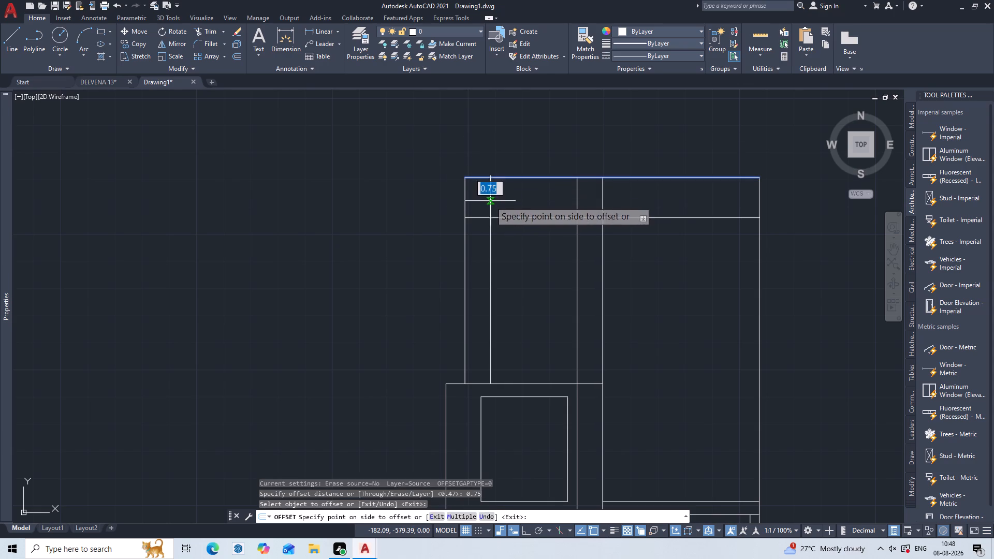
{"action": "left_click", "coordinate": [490, 201]}
{"action": "left_click", "coordinate": [483, 384]}
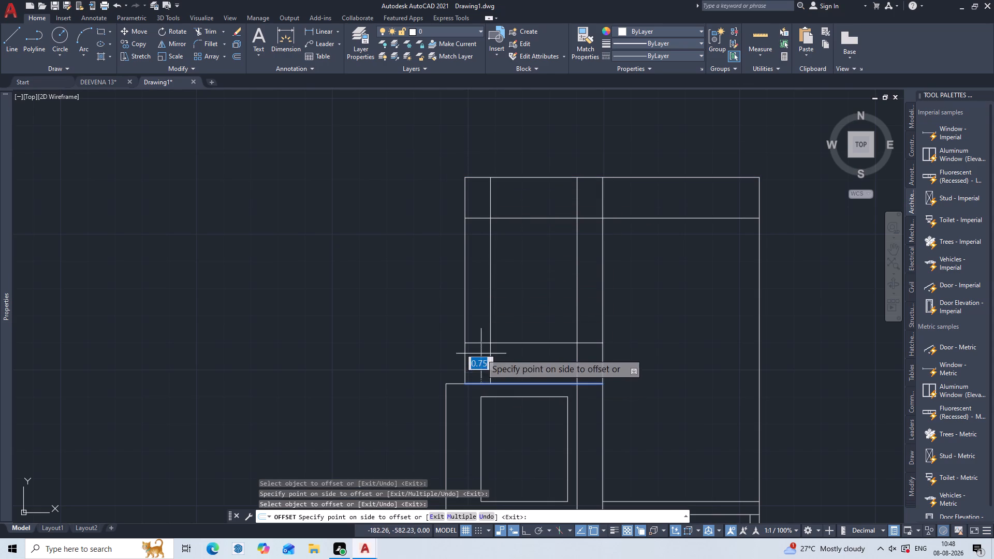
{"action": "left_click", "coordinate": [482, 349]}
{"action": "key", "text": "Escape"}
{"action": "key", "text": "Escape"}
{"action": "key", "text": "Escape"}
{"action": "key", "text": "Escape"}
{"action": "key", "text": "Escape"}
{"action": "key", "text": "Escape"}
{"action": "key", "text": "Escape"}
{"action": "key", "text": "Escape"}
{"action": "key", "text": "Escape"}
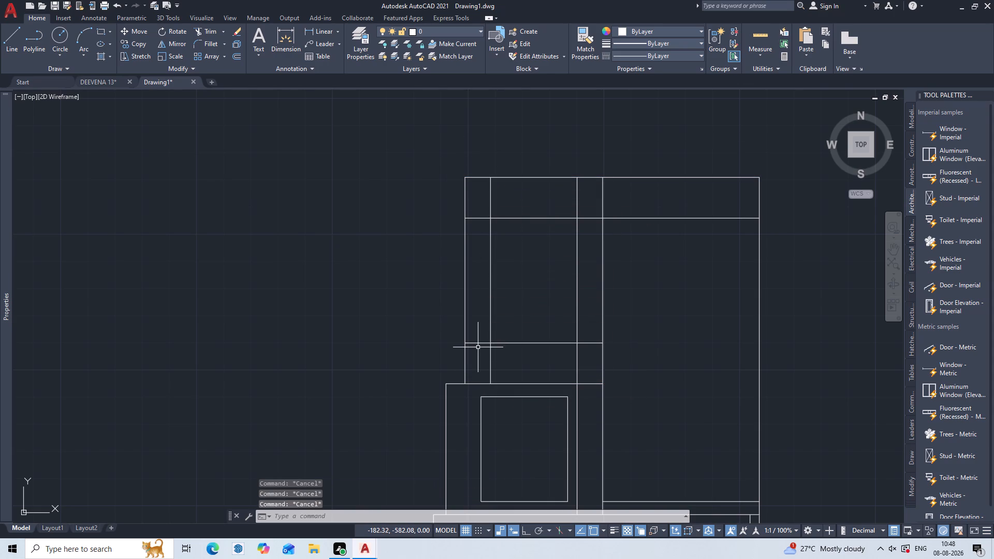
Trim the overhanging offset lines at the upper west room's two west inner corners.
{"action": "type", "text": "tr"}
{"action": "key", "text": "Return"}
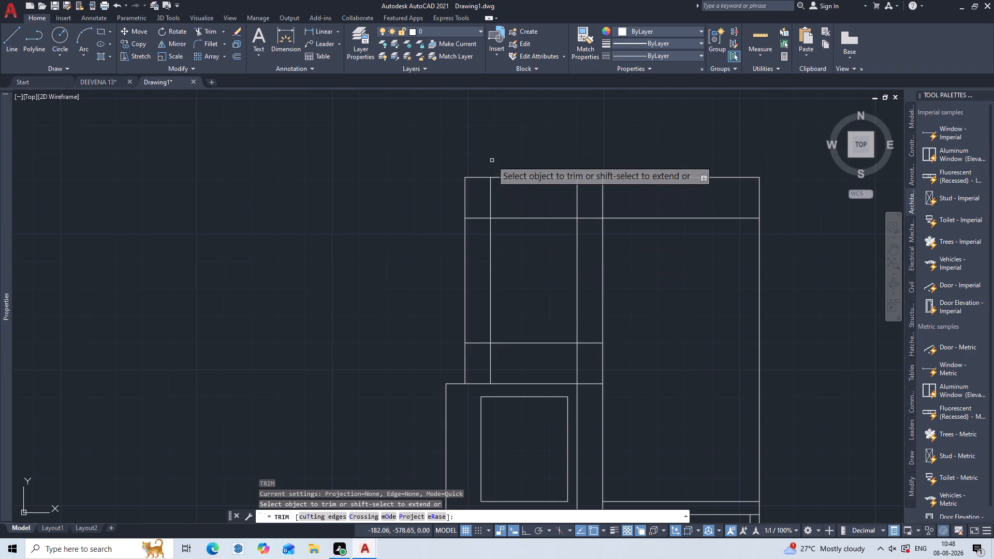
{"action": "left_click", "coordinate": [500, 187]}
{"action": "left_click", "coordinate": [481, 222]}
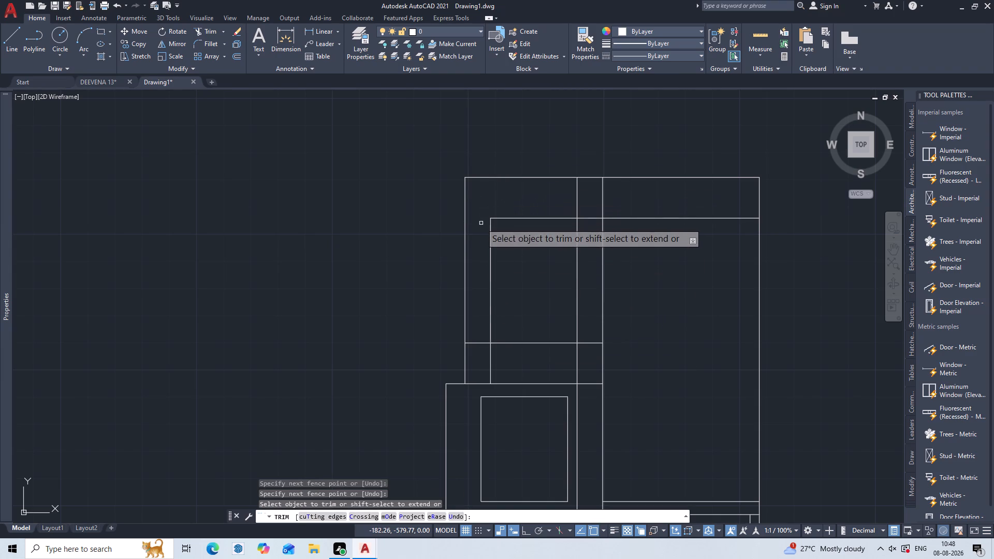
{"action": "left_click", "coordinate": [474, 339]}
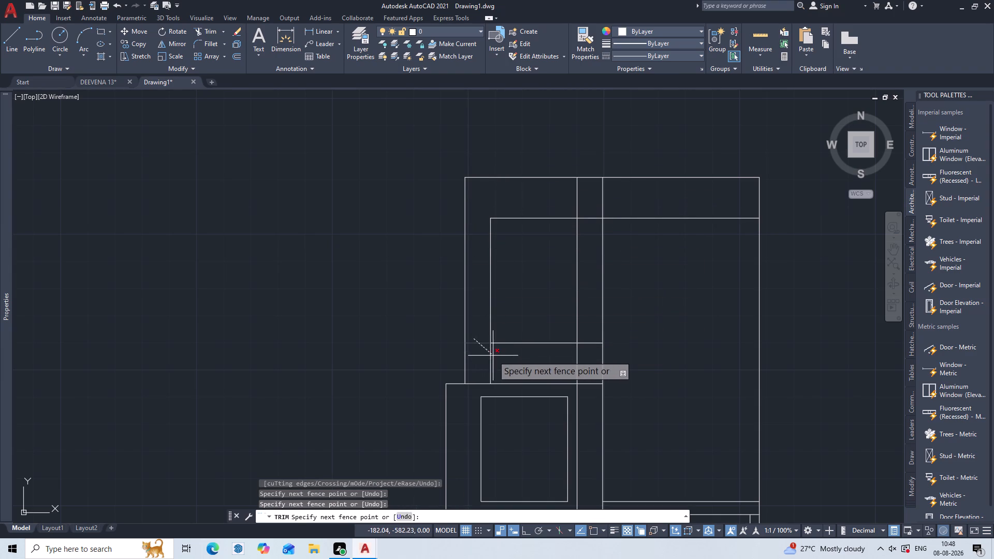
{"action": "left_click", "coordinate": [497, 361]}
Trim the overhanging offset lines at the upper west room's two east inner corners to close the inner rectangle.
{"action": "double_click", "coordinate": [593, 333]}
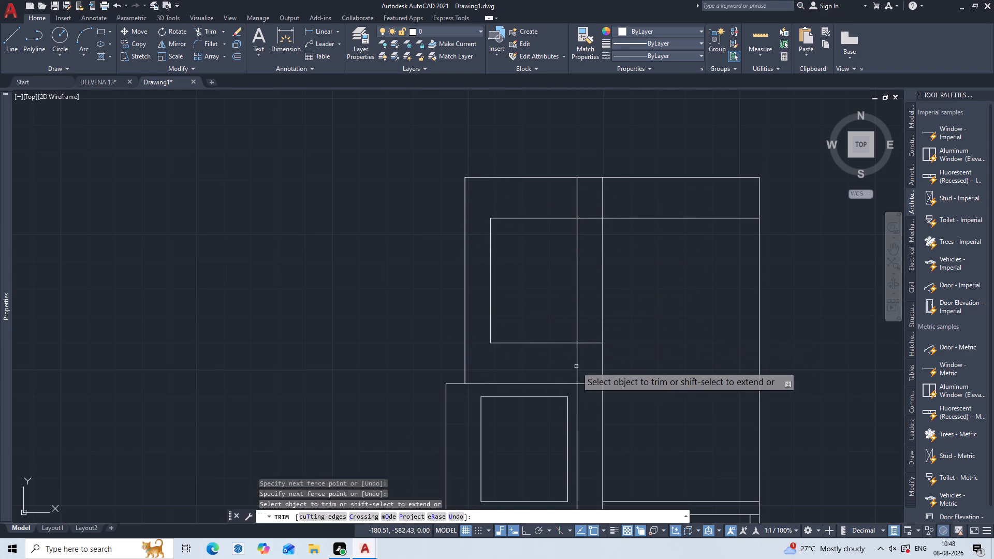
{"action": "left_click", "coordinate": [576, 366]}
{"action": "left_click", "coordinate": [593, 341]}
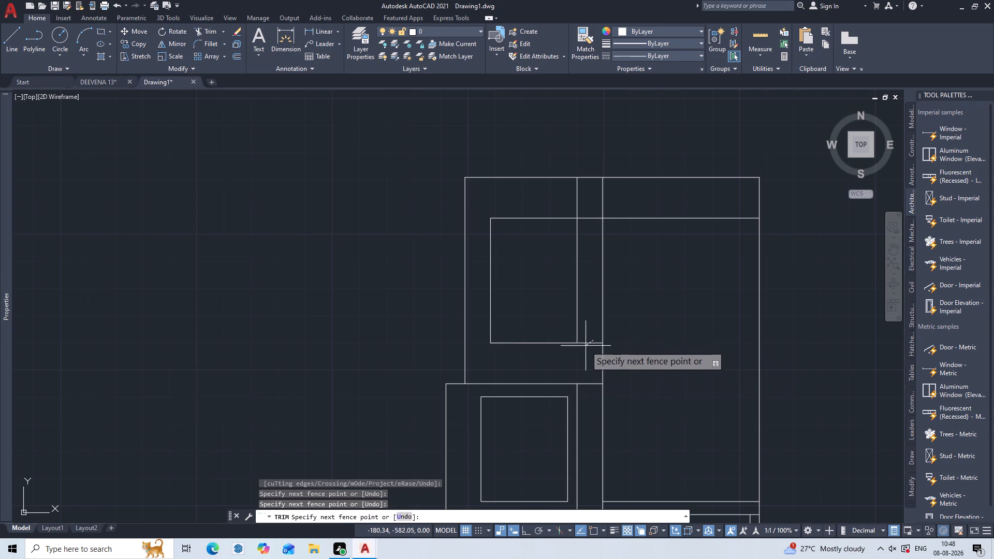
{"action": "left_click", "coordinate": [587, 352]}
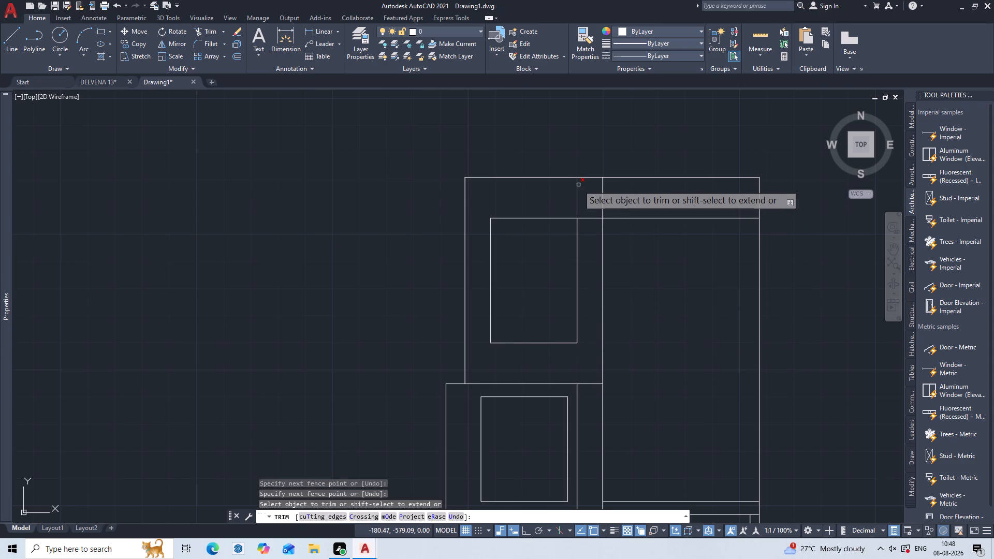
{"action": "left_click", "coordinate": [578, 185]}
{"action": "left_click", "coordinate": [597, 218]}
{"action": "key", "text": "Escape"}
{"action": "key", "text": "Escape"}
{"action": "key", "text": "Escape"}
{"action": "key", "text": "Escape"}
{"action": "key", "text": "Escape"}
{"action": "key", "text": "Escape"}
{"action": "key", "text": "Escape"}
{"action": "key", "text": "Escape"}
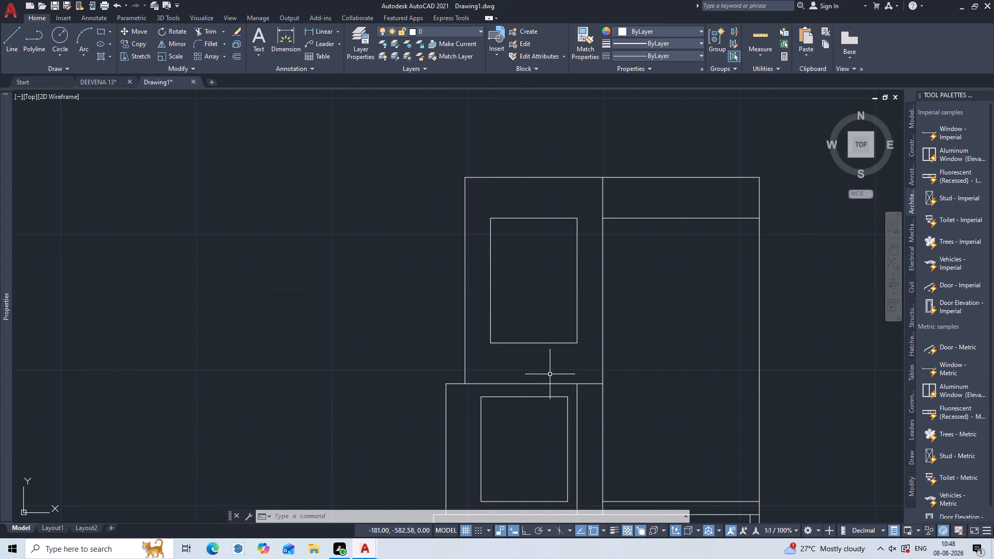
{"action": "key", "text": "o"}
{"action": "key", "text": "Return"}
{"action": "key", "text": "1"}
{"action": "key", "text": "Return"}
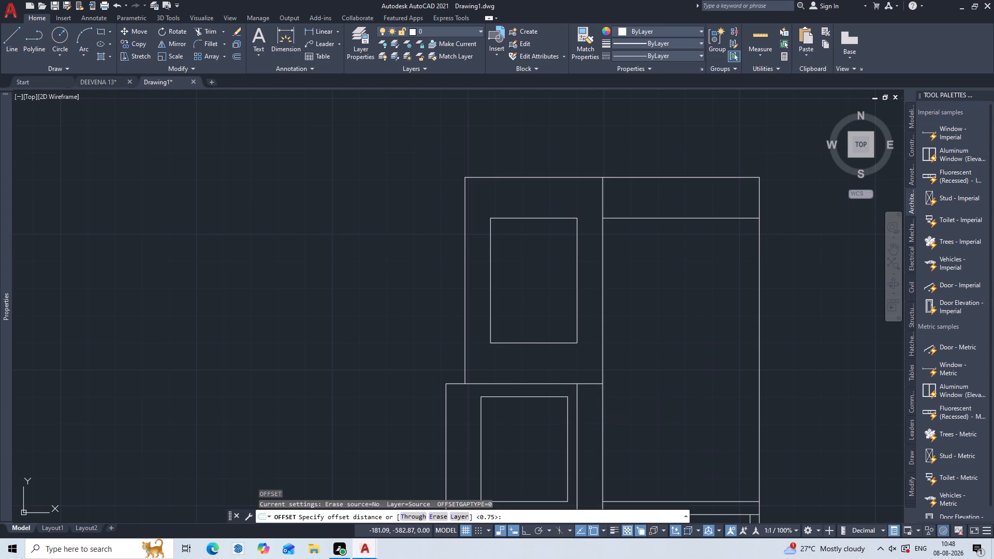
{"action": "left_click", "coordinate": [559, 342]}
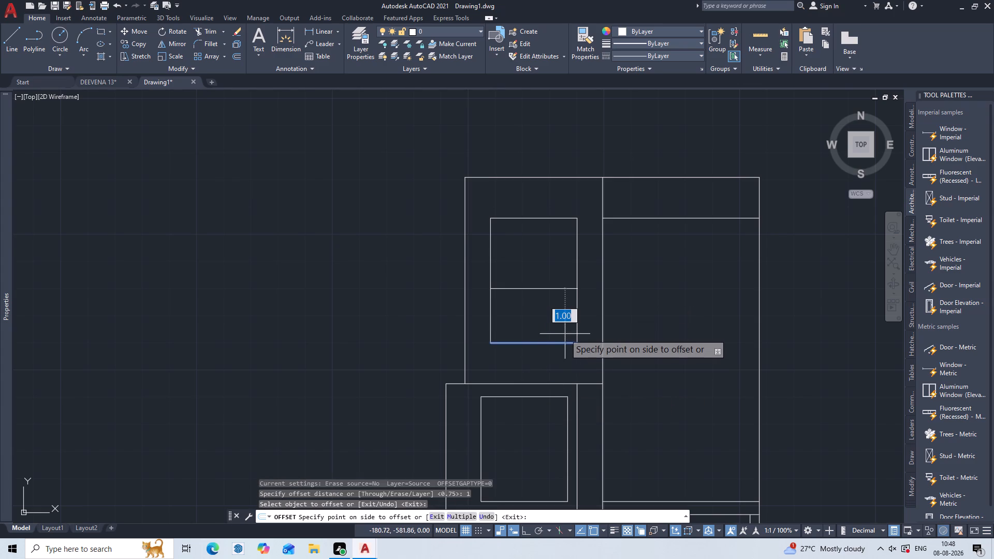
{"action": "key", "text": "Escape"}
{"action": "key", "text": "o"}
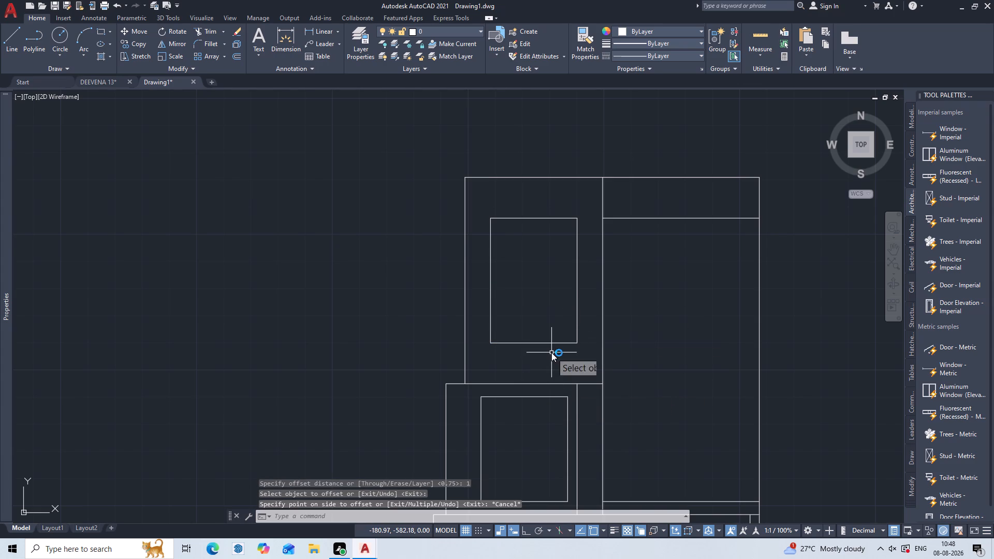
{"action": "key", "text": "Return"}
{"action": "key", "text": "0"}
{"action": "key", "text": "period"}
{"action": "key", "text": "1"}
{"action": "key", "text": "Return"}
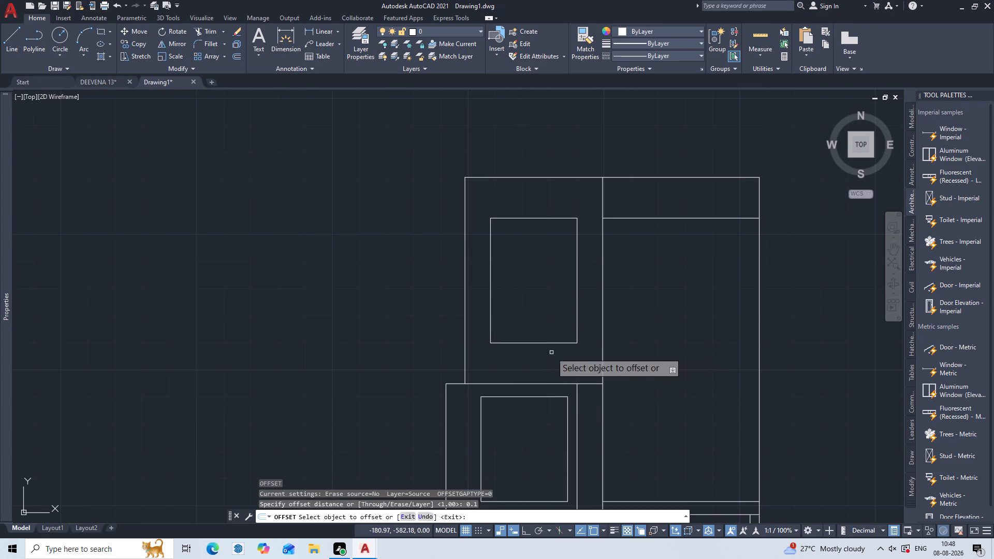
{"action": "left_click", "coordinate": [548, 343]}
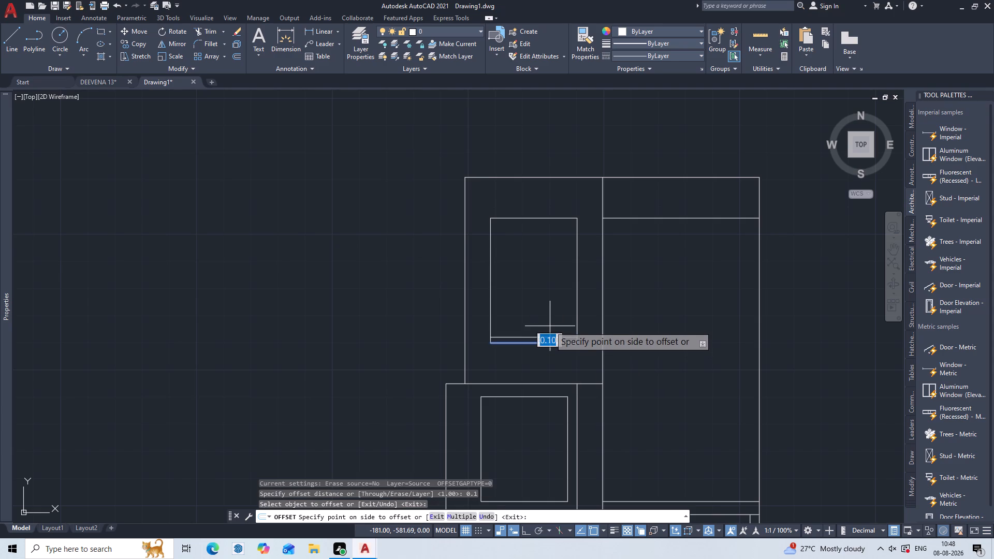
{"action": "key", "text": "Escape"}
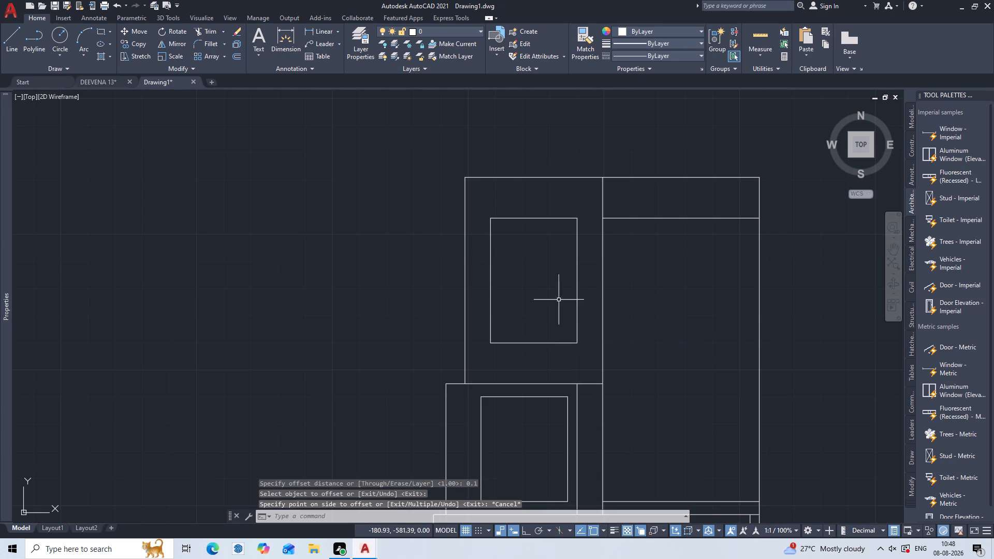
Join the four lines of the upper west room's inner rectangle into one polyline.
{"action": "left_click", "coordinate": [581, 201]}
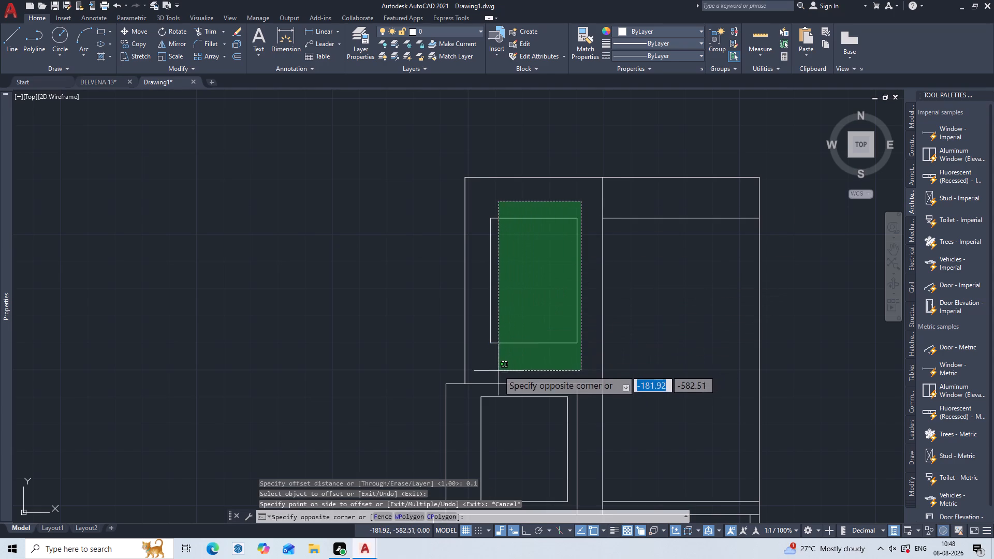
{"action": "left_click", "coordinate": [483, 349]}
{"action": "key", "text": "j"}
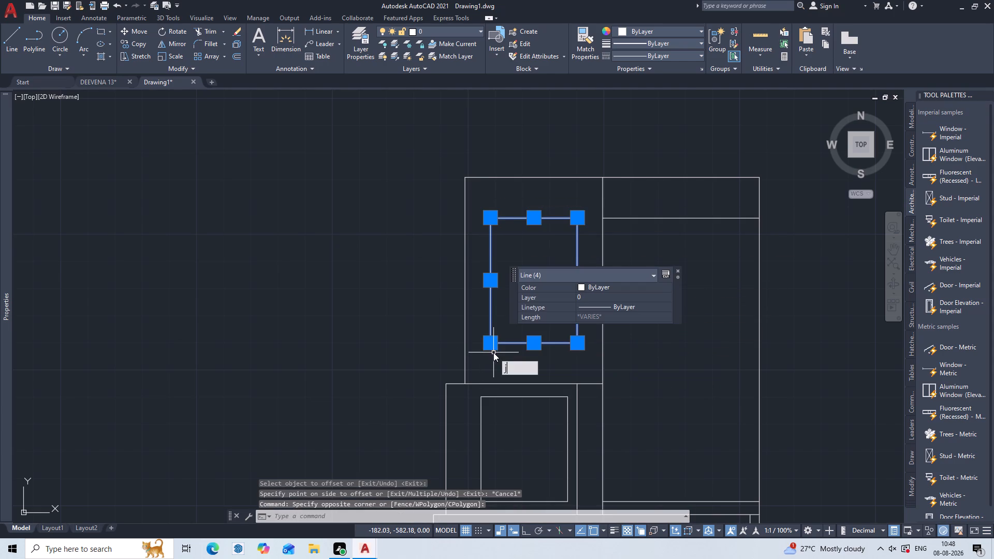
{"action": "key", "text": "Return"}
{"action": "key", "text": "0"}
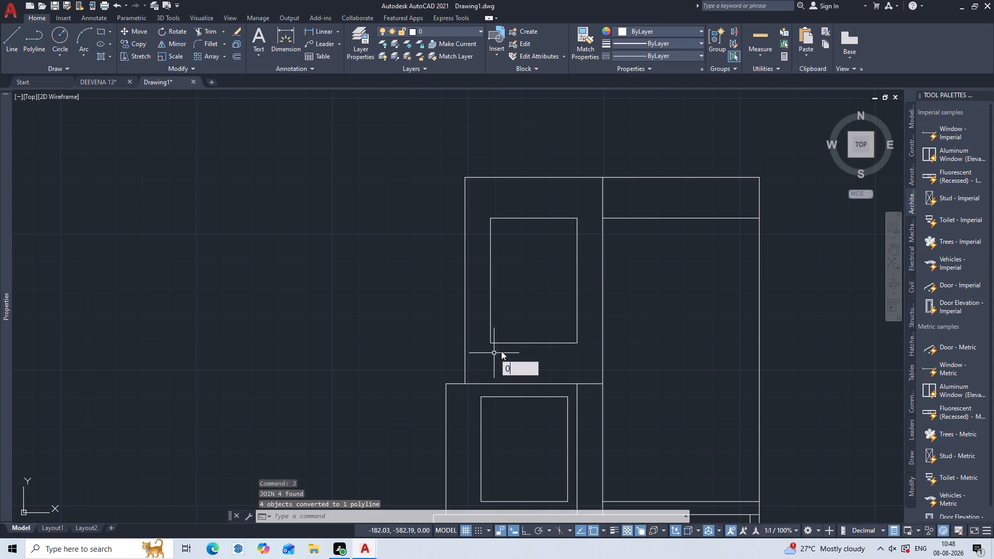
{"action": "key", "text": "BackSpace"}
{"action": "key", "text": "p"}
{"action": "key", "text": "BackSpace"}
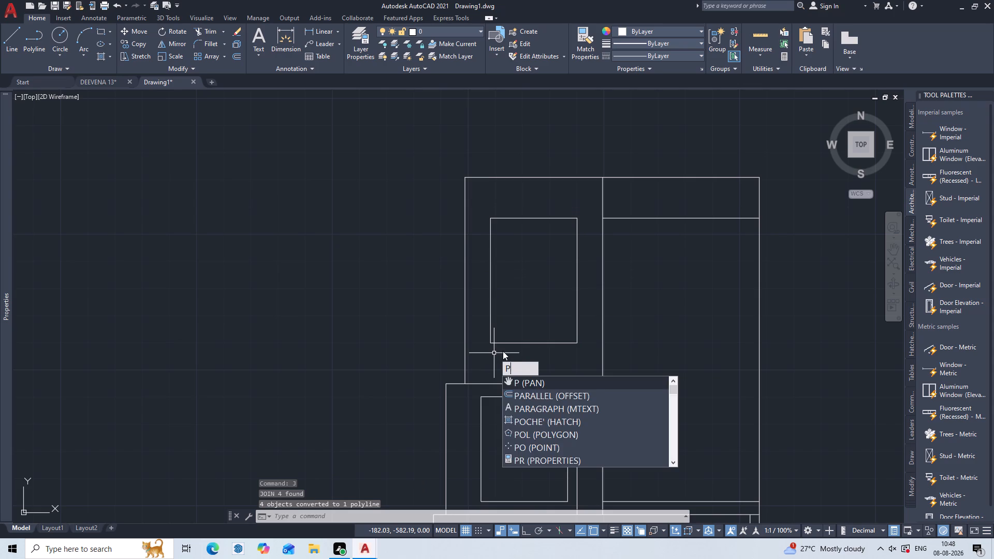
Offset the upper west room's joined inner rectangle 0.10 m inward.
{"action": "key", "text": "o"}
{"action": "key", "text": "Return"}
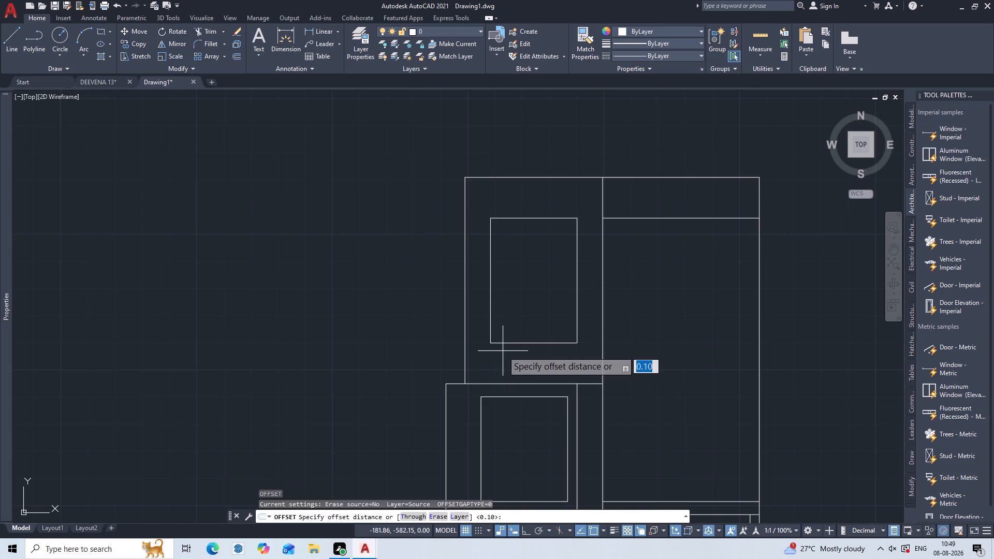
{"action": "key", "text": "Return"}
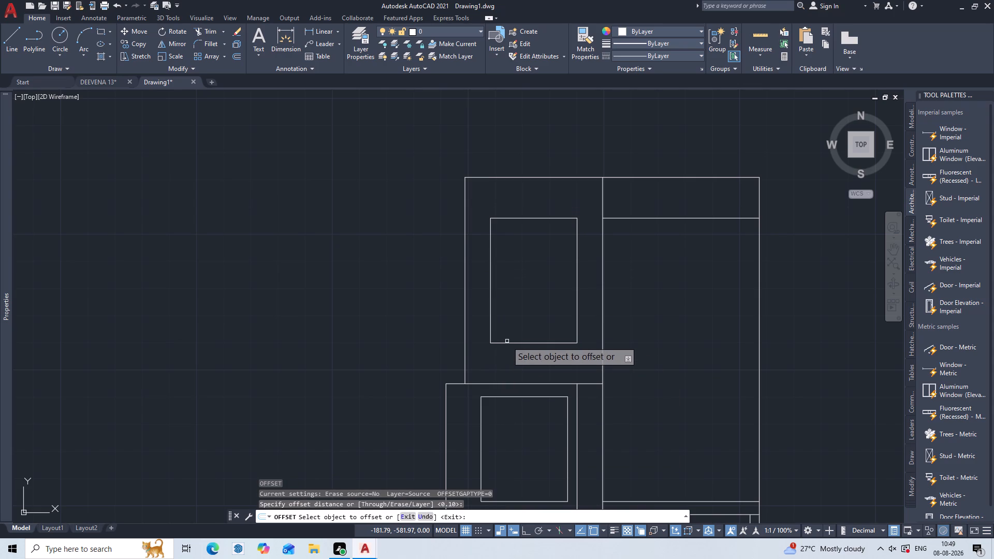
{"action": "left_click", "coordinate": [509, 342]}
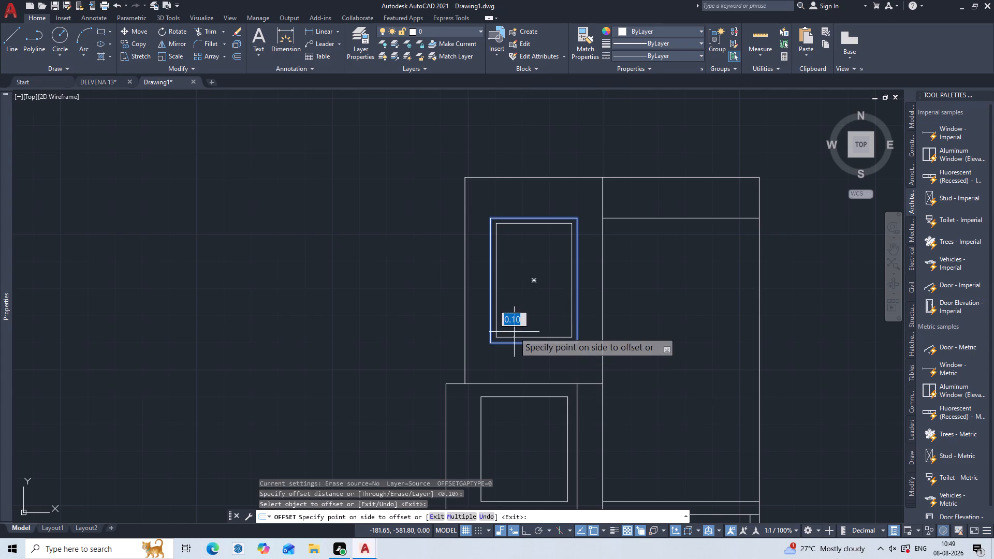
{"action": "left_click", "coordinate": [514, 332]}
{"action": "key", "text": "Escape"}
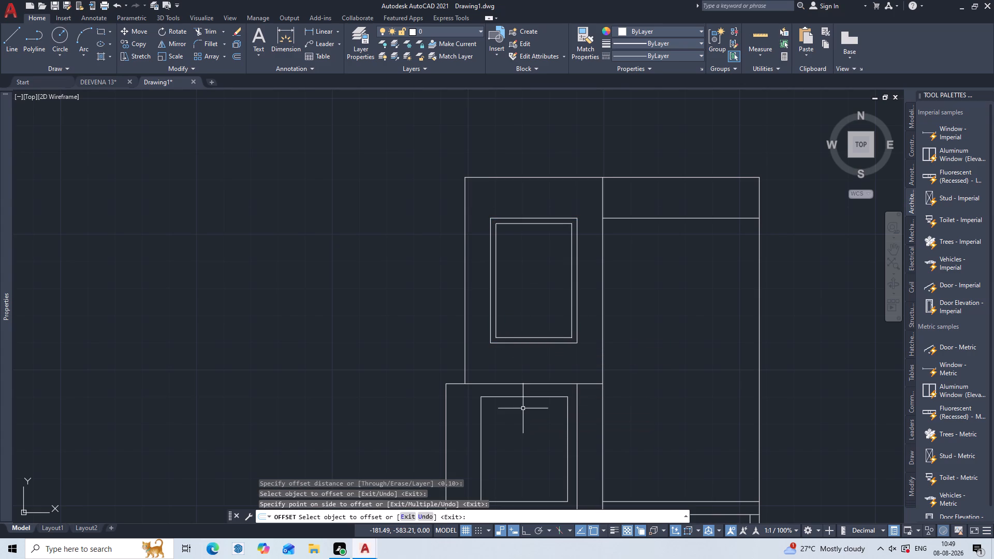
Join the four lines of the lower west room's inner rectangle into one polyline.
{"action": "scroll", "coordinate": [525, 406], "scroll_direction": "down", "scroll_amount": 1}
{"action": "middle_click_drag", "start_coordinate": [525, 406], "coordinate": [529, 263]}
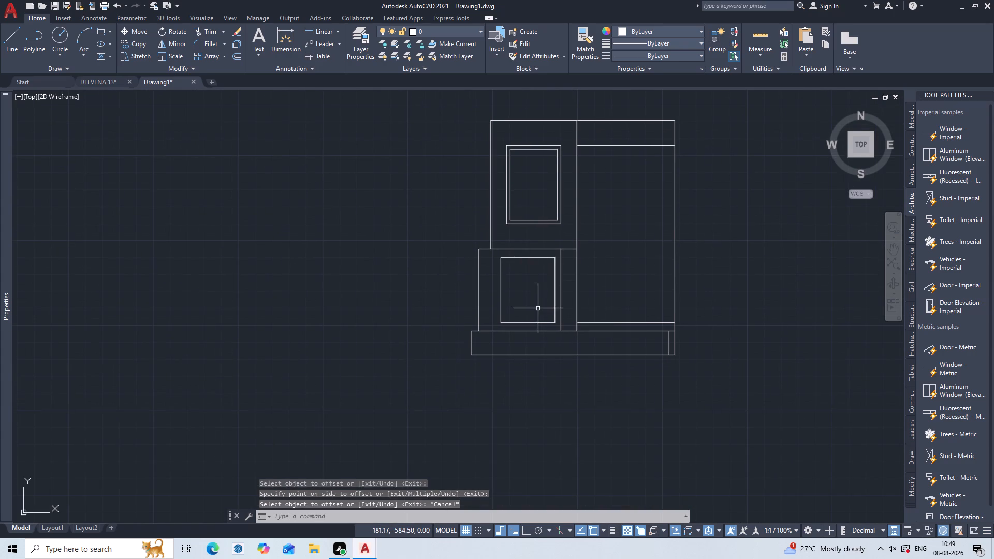
{"action": "scroll", "coordinate": [532, 281], "scroll_direction": "up", "scroll_amount": 2}
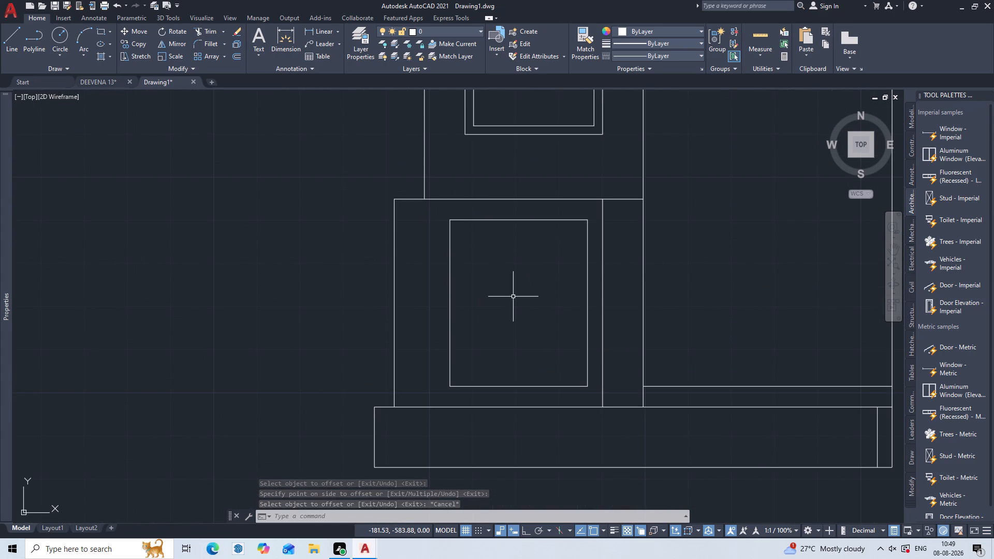
{"action": "left_click", "coordinate": [591, 216]}
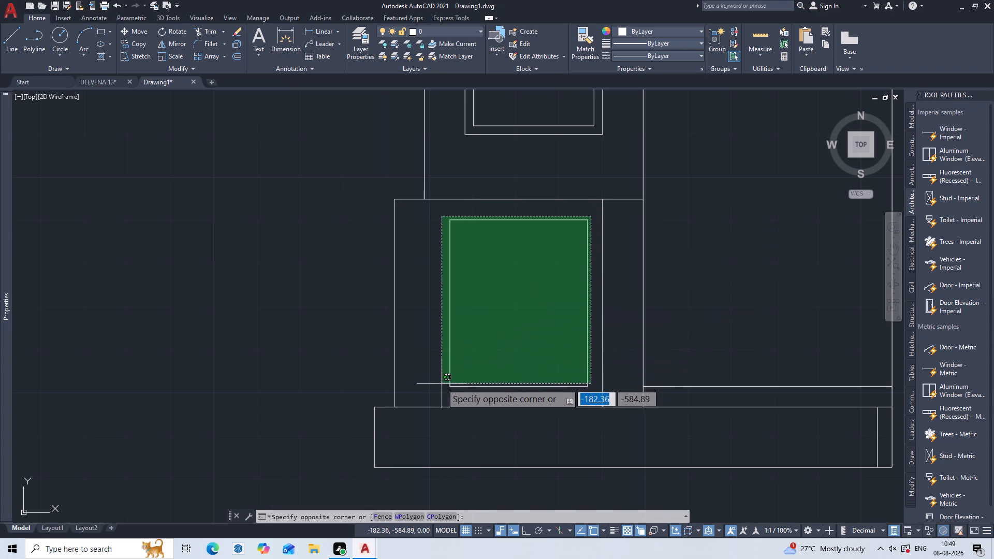
{"action": "left_click", "coordinate": [443, 389]}
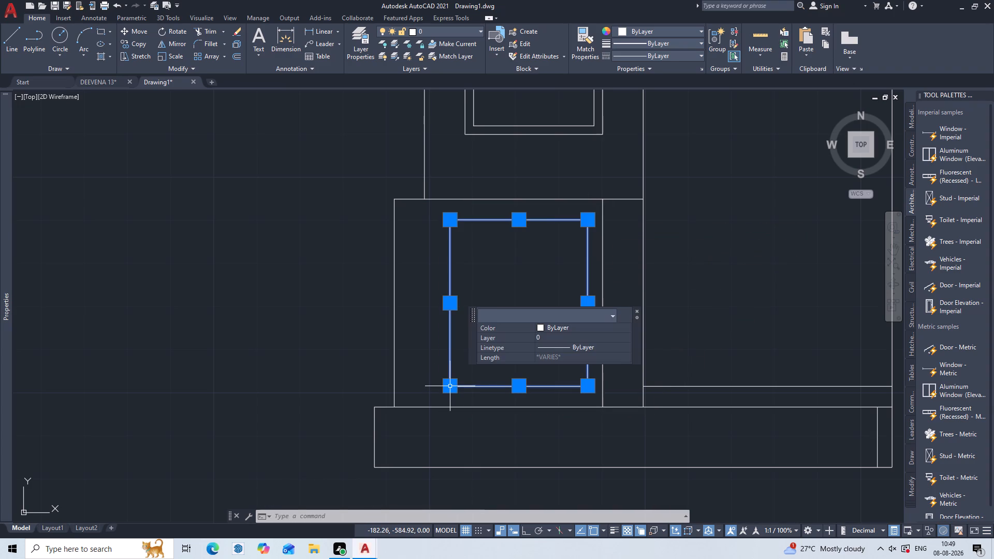
{"action": "key", "text": "j"}
{"action": "key", "text": "Return"}
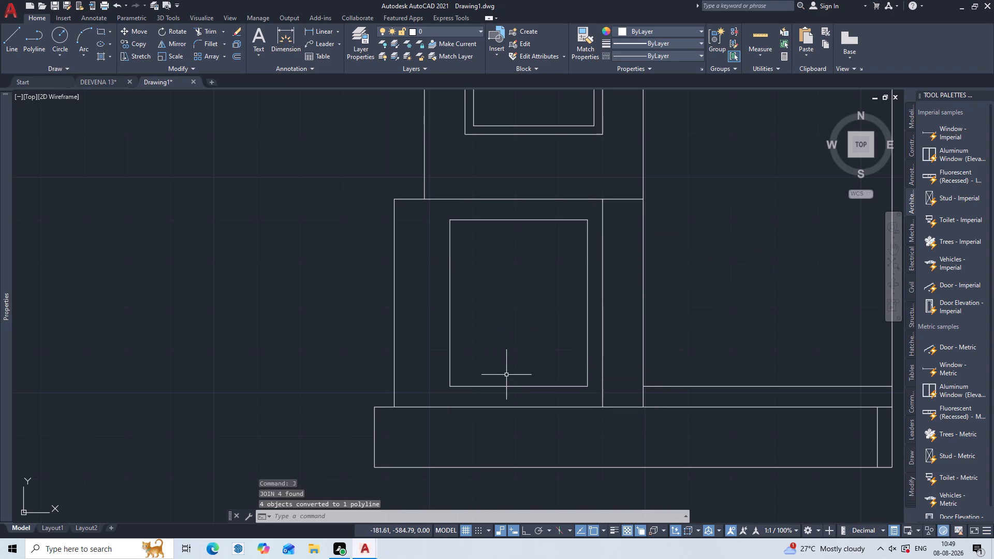
Offset the lower west room's joined inner rectangle 0.10 m inward.
{"action": "key", "text": "o"}
{"action": "key", "text": "Return"}
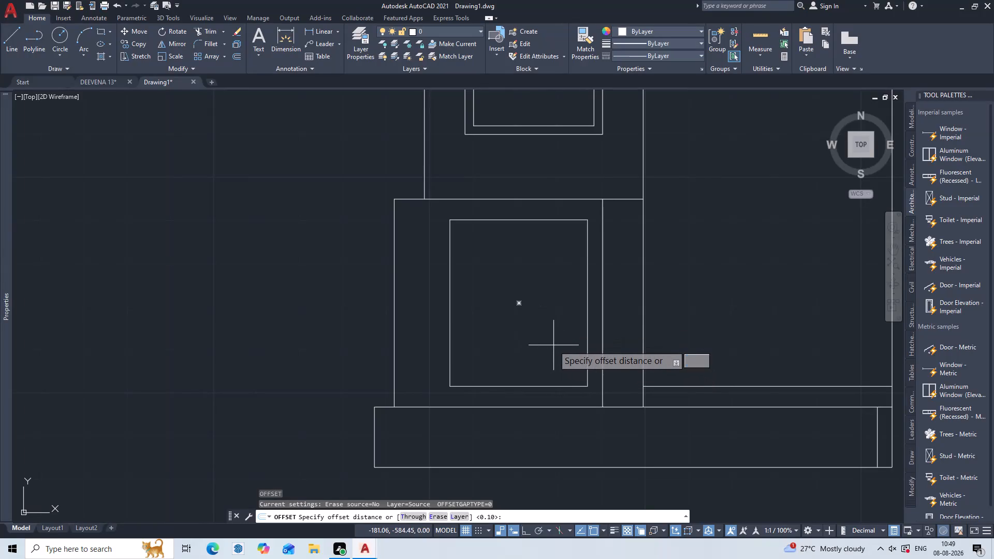
{"action": "key", "text": "Return"}
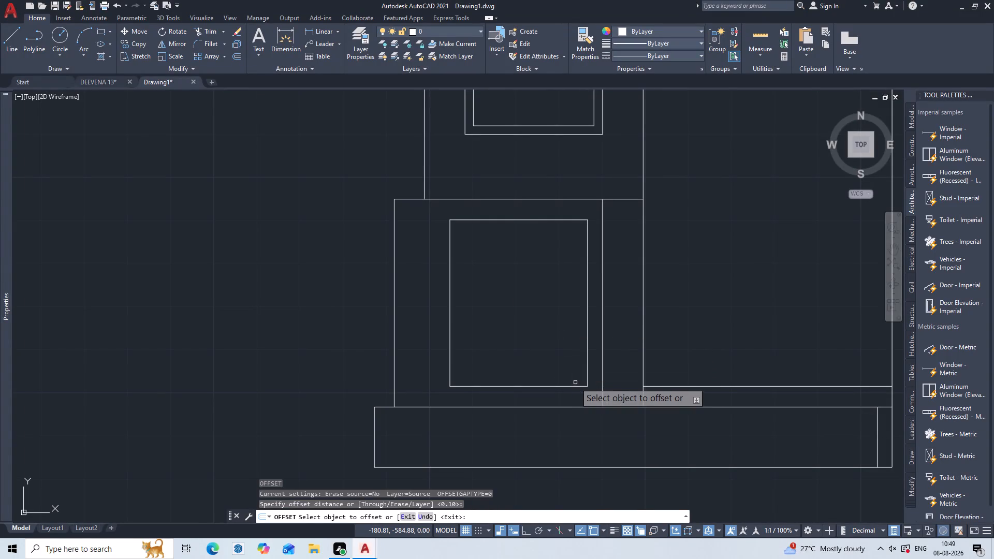
{"action": "left_click", "coordinate": [578, 386]}
{"action": "left_click", "coordinate": [558, 364]}
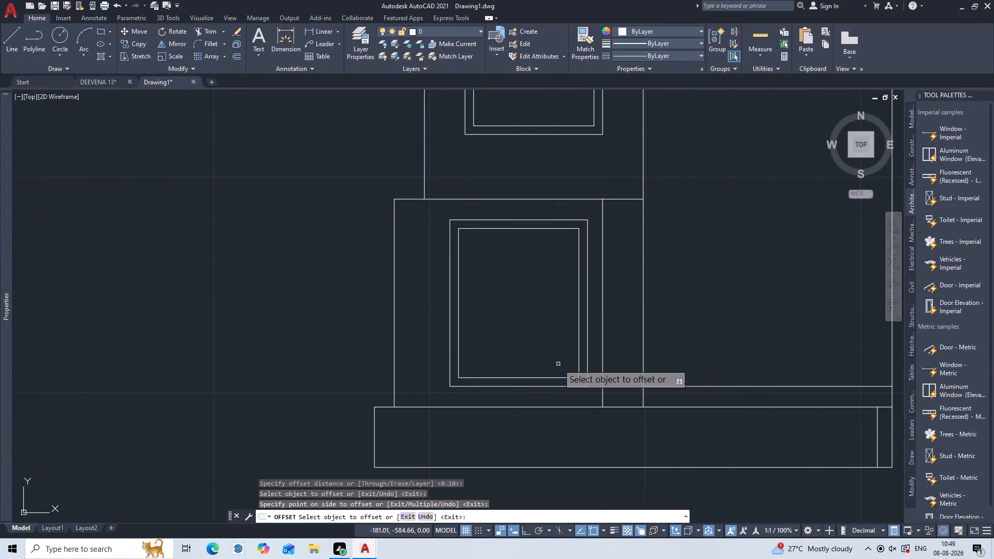
{"action": "key", "text": "Escape"}
{"action": "key", "text": "Escape"}
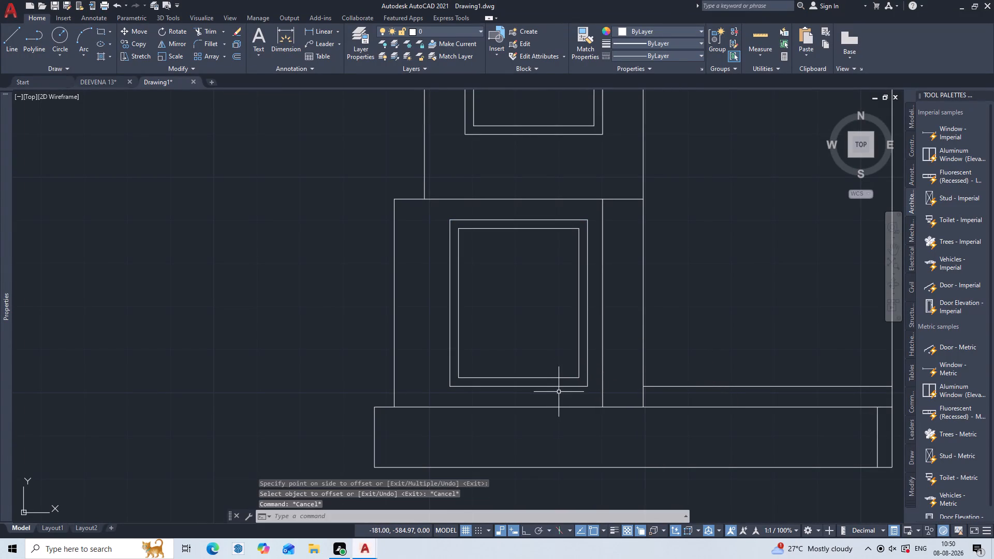
{"action": "key", "text": "Escape"}
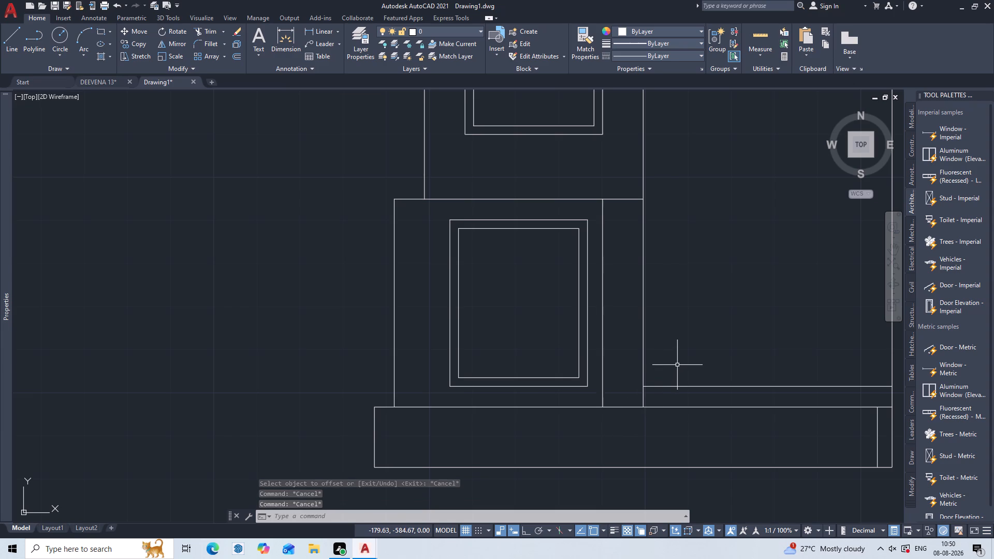
Check the bottom width of the lower west room's innermost rectangle with a linear dimension, without placing it.
{"action": "scroll", "coordinate": [679, 365], "scroll_direction": "down", "scroll_amount": 1}
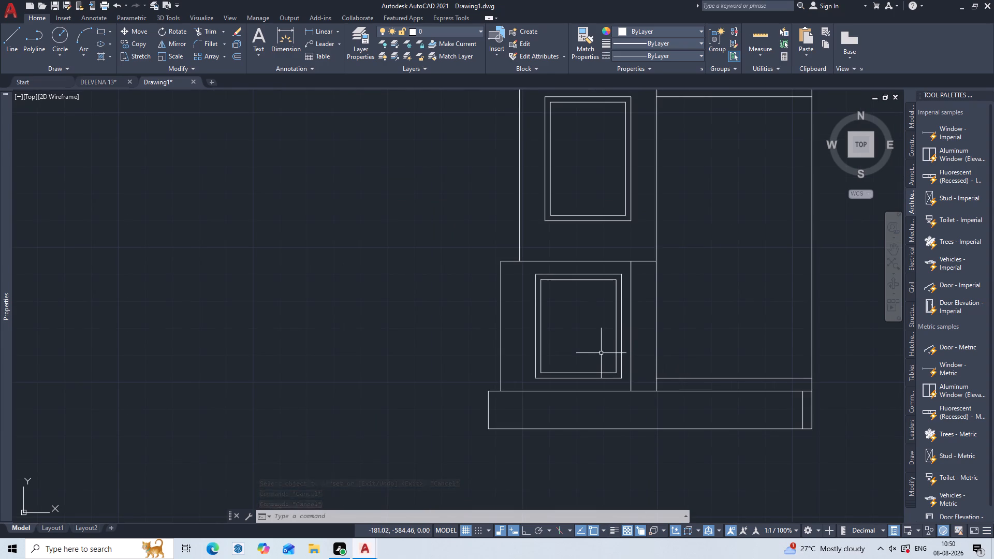
{"action": "scroll", "coordinate": [601, 352], "scroll_direction": "up", "scroll_amount": 2}
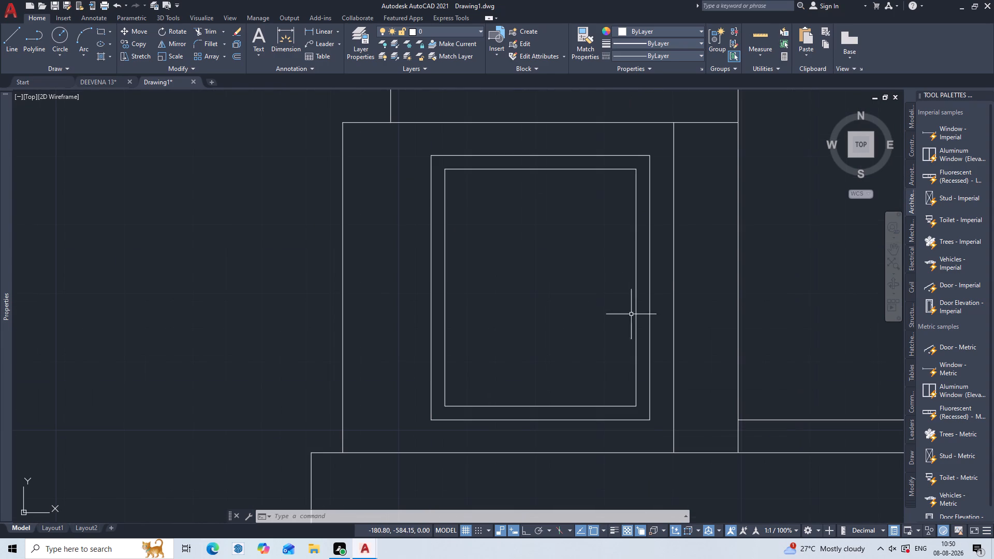
{"action": "scroll", "coordinate": [642, 249], "scroll_direction": "down", "scroll_amount": 1}
{"action": "middle_click_drag", "start_coordinate": [642, 249], "coordinate": [631, 287]}
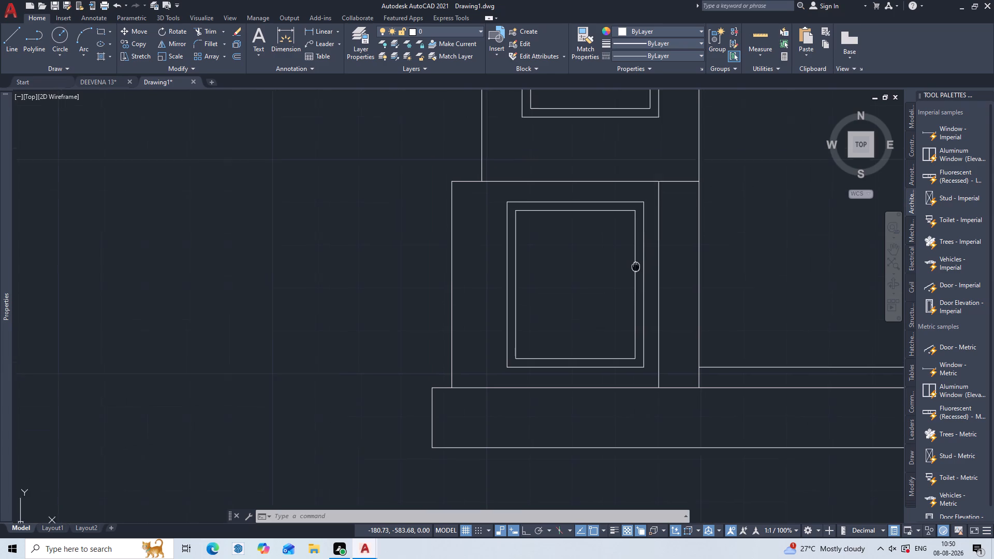
{"action": "middle_click_drag", "start_coordinate": [631, 287], "coordinate": [615, 345]}
{"action": "middle_click", "coordinate": [615, 345]}
{"action": "middle_click_drag", "start_coordinate": [559, 239], "coordinate": [550, 290]}
{"action": "middle_click_drag", "start_coordinate": [516, 413], "coordinate": [523, 340]}
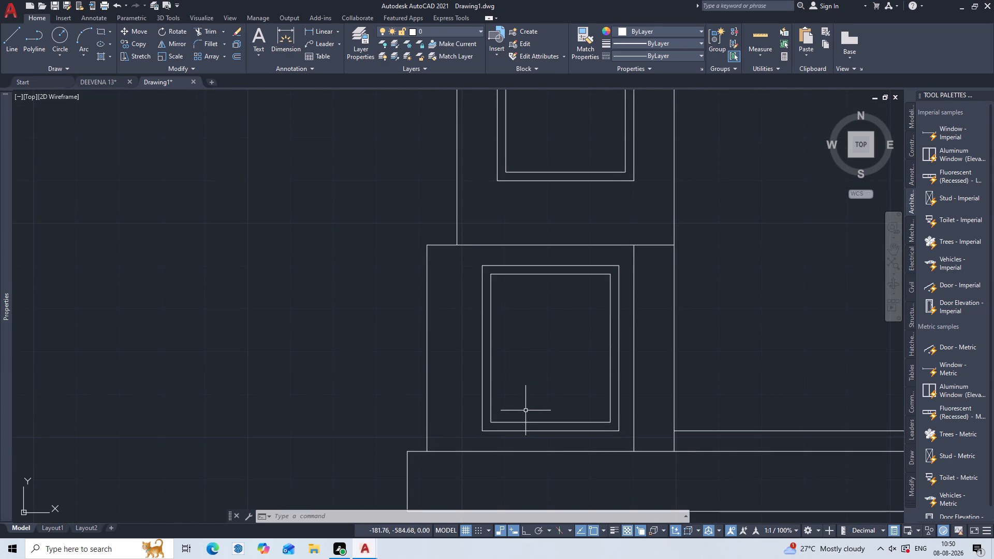
{"action": "key", "text": "d"}
{"action": "type", "text": "li"}
{"action": "key", "text": "Return"}
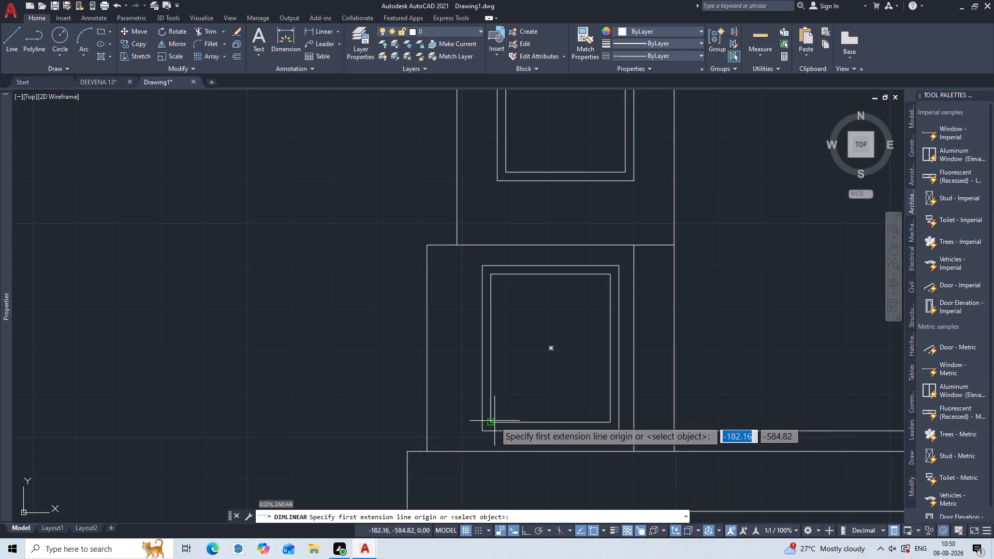
{"action": "left_click", "coordinate": [494, 421]}
{"action": "left_click", "coordinate": [610, 419]}
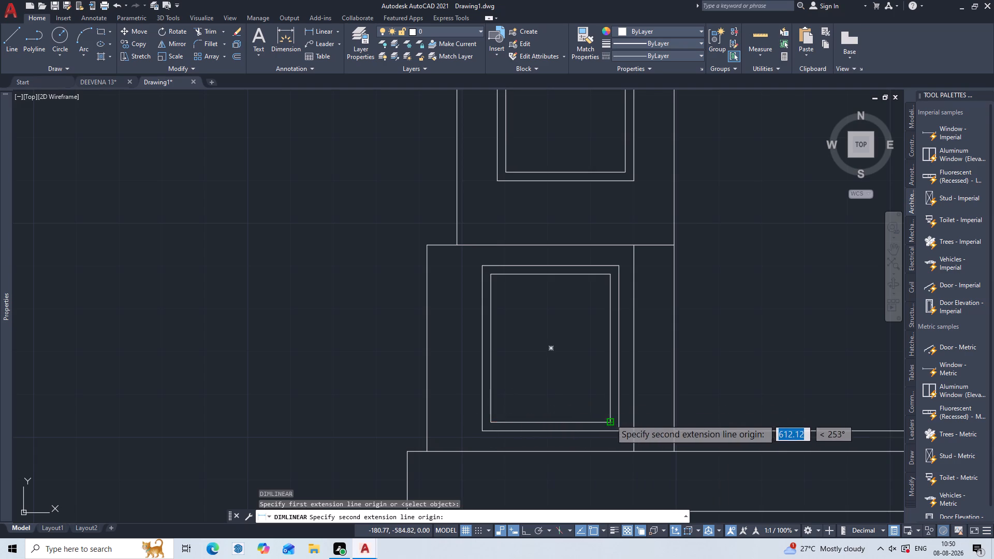
{"action": "key", "text": "Escape"}
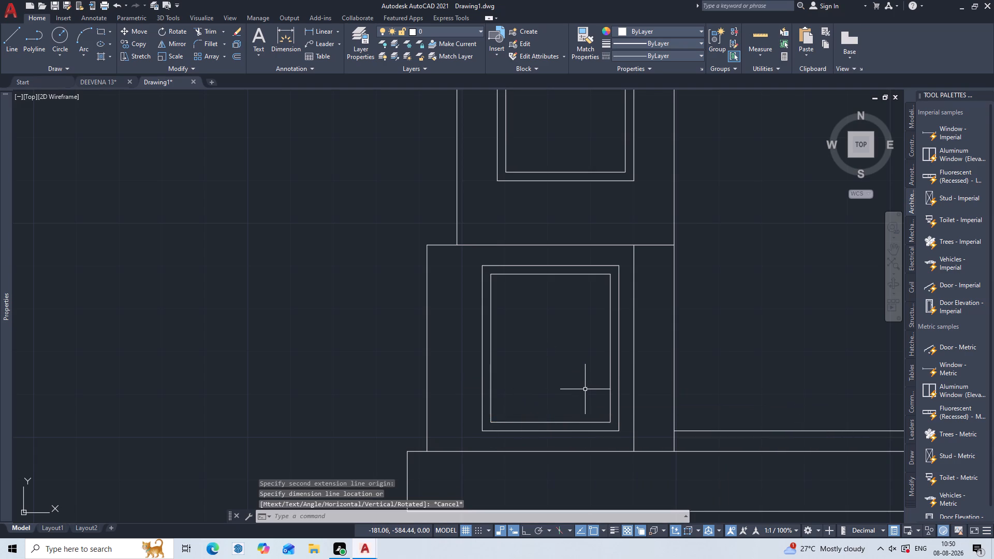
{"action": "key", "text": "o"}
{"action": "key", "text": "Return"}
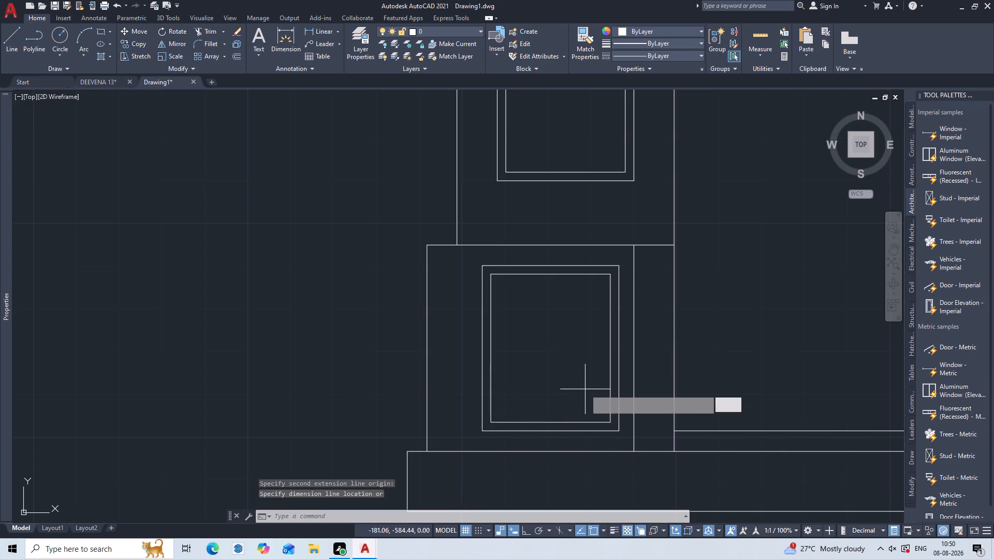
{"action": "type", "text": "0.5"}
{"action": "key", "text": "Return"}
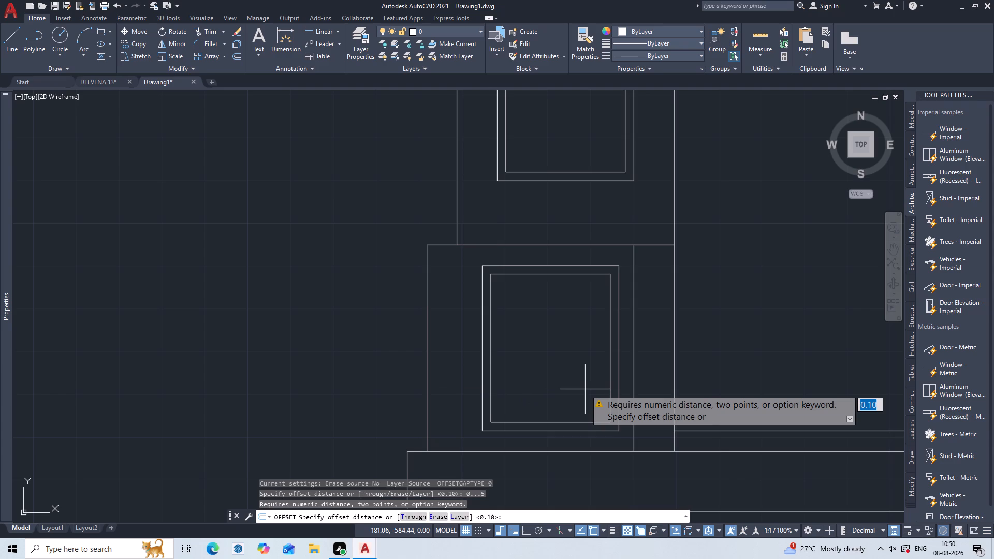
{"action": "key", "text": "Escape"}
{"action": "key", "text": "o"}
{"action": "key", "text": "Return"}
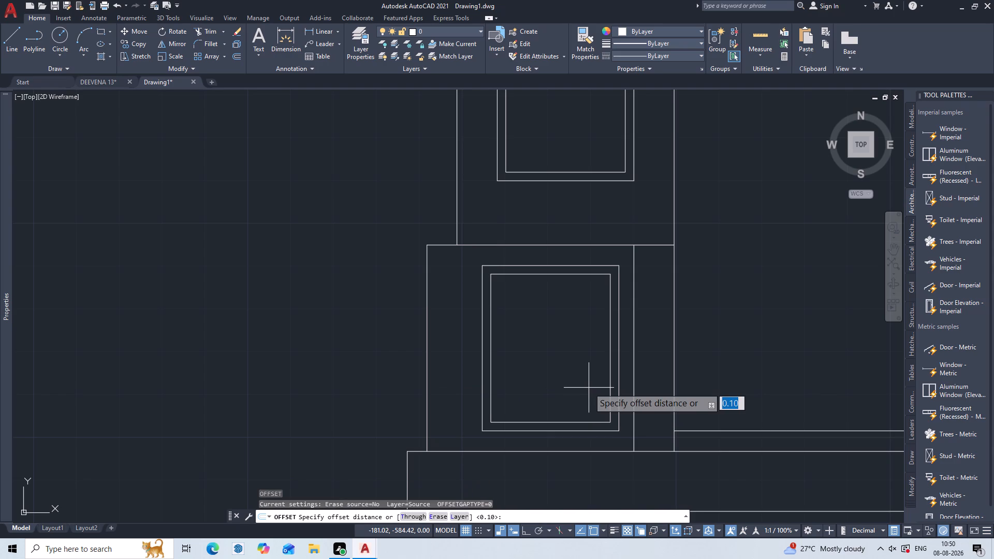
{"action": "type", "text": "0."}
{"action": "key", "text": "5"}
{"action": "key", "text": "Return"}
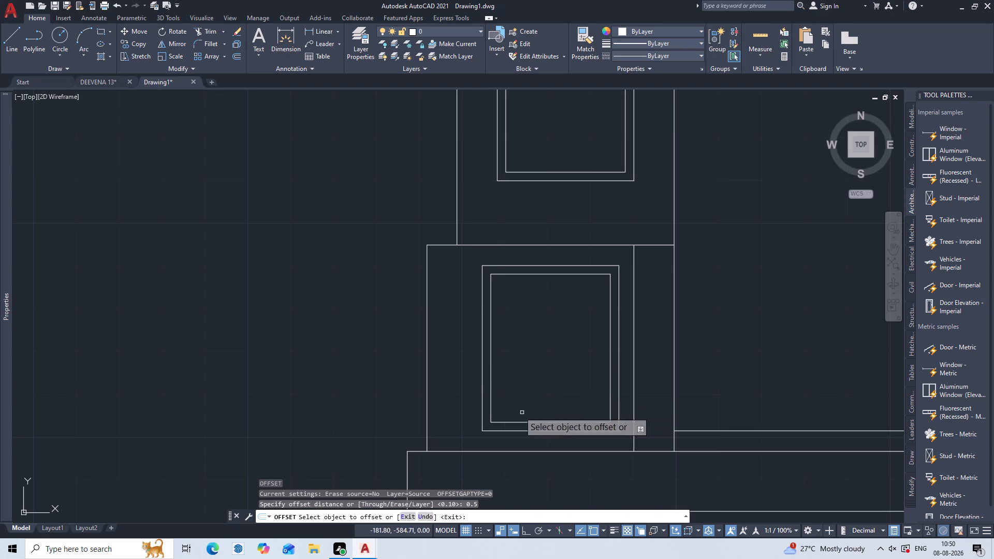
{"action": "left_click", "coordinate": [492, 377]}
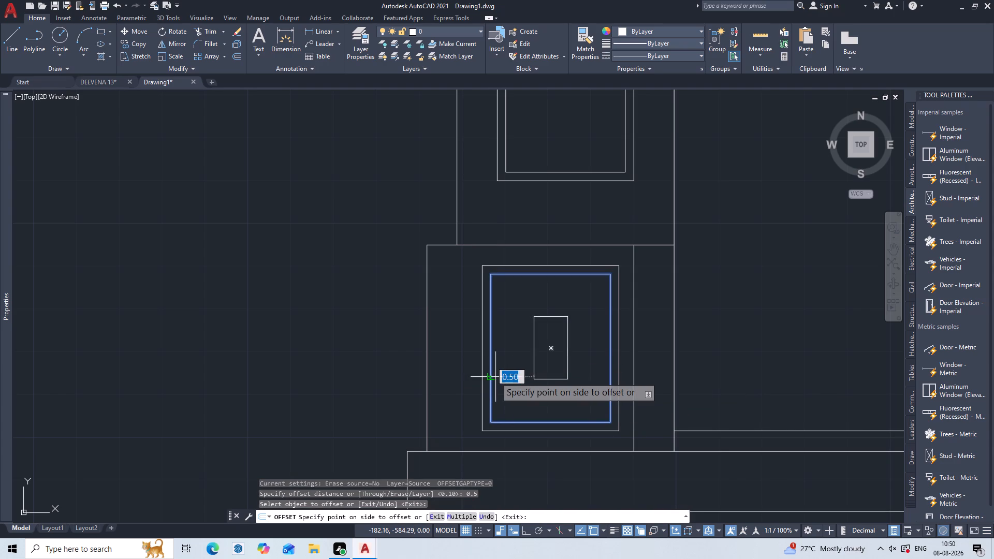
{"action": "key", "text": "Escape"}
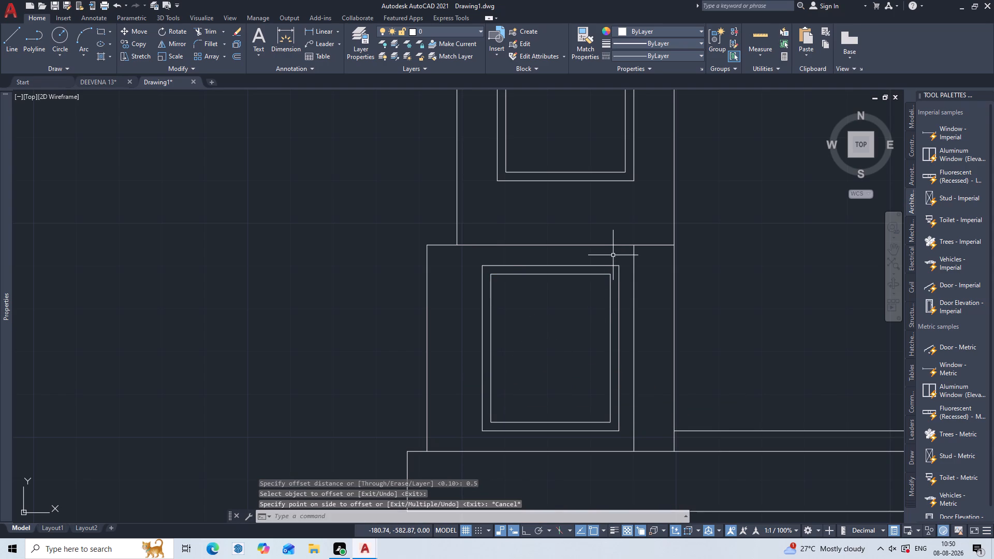
Explode the lower west room's innermost rectangle into separate lines.
{"action": "key", "text": "x"}
{"action": "key", "text": "Return"}
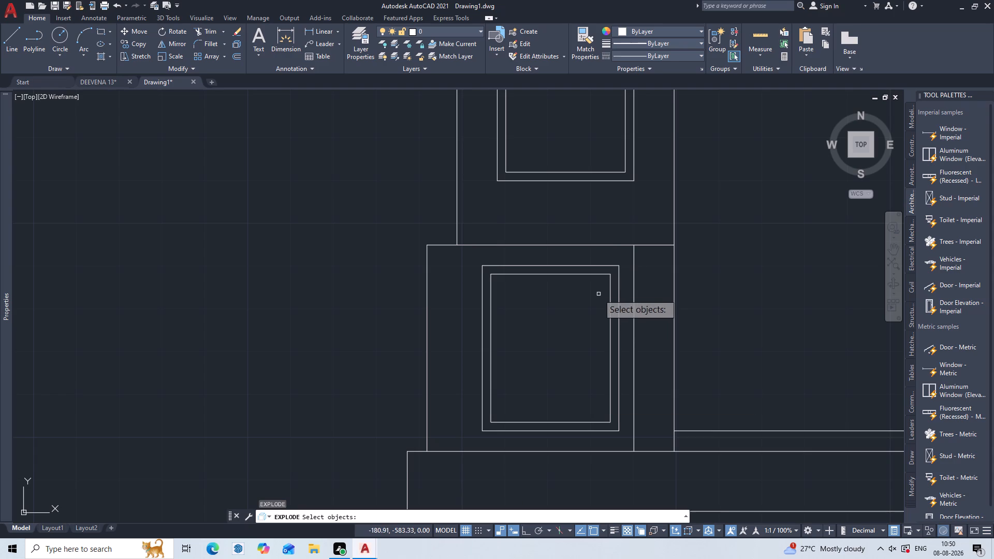
{"action": "left_click", "coordinate": [601, 275]}
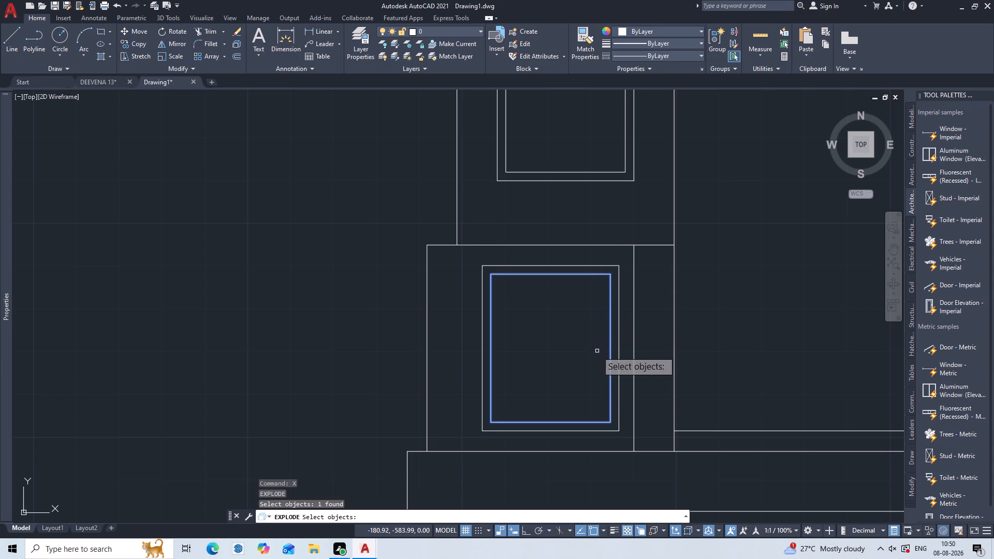
{"action": "key", "text": "Return"}
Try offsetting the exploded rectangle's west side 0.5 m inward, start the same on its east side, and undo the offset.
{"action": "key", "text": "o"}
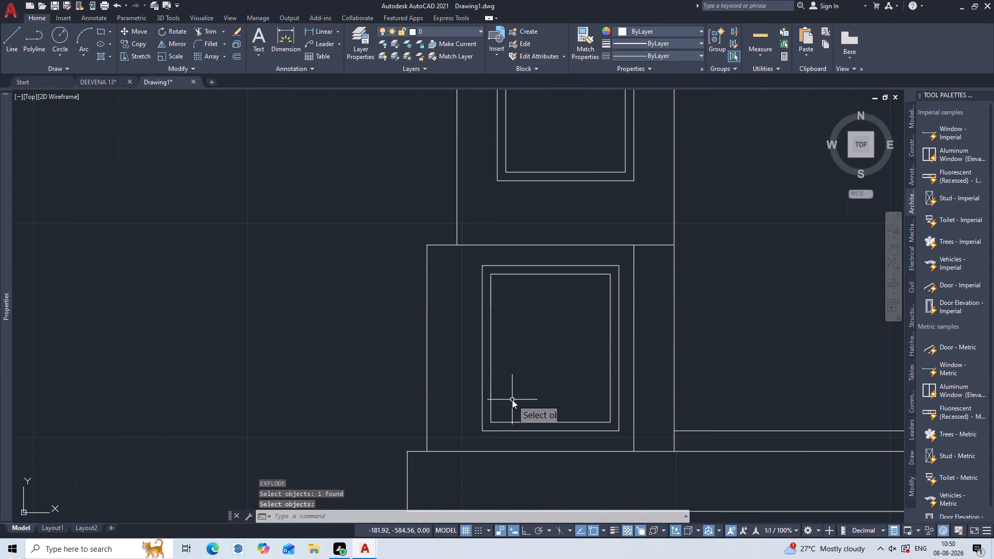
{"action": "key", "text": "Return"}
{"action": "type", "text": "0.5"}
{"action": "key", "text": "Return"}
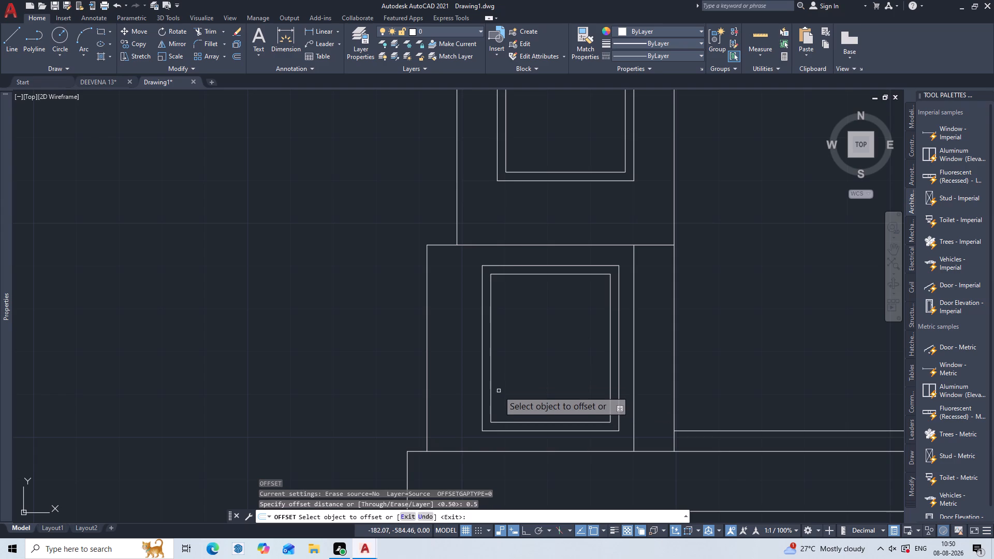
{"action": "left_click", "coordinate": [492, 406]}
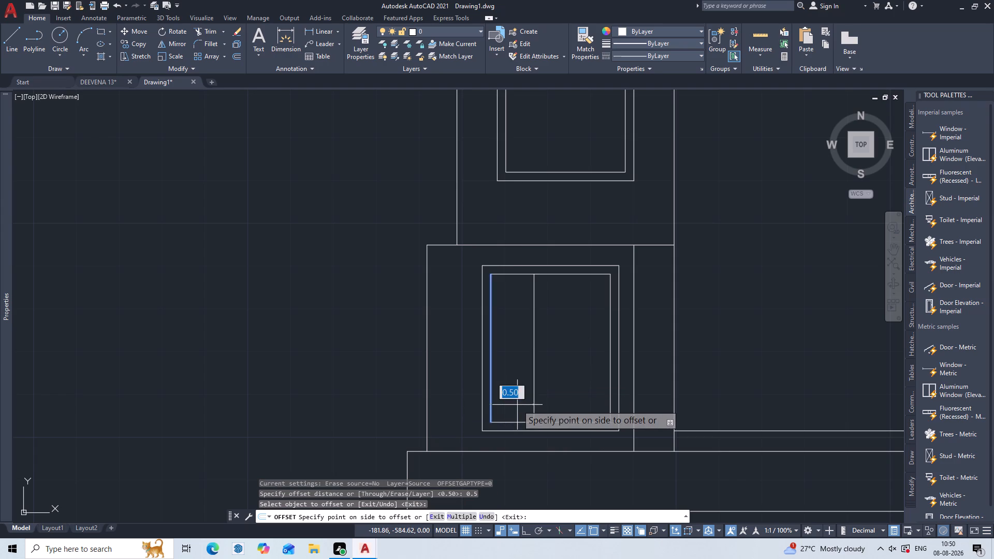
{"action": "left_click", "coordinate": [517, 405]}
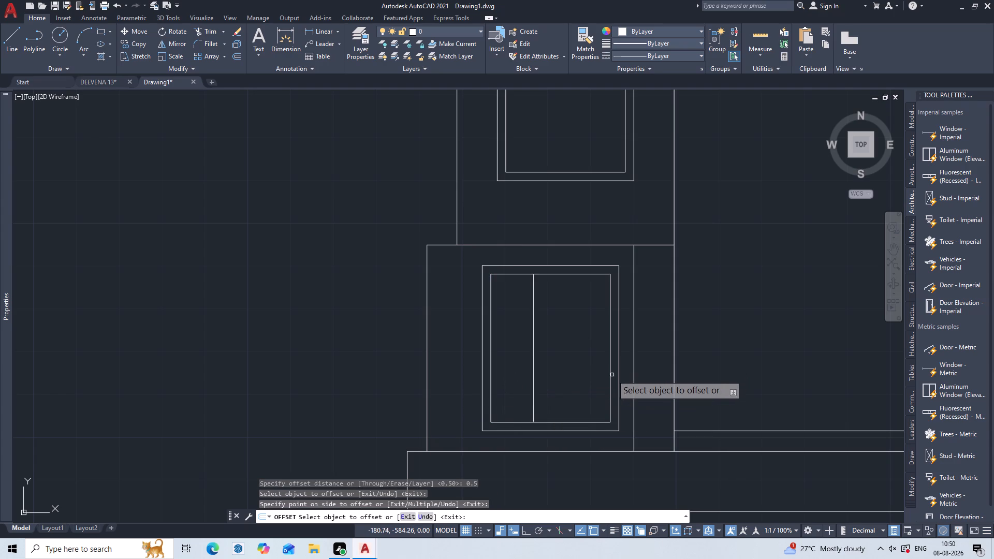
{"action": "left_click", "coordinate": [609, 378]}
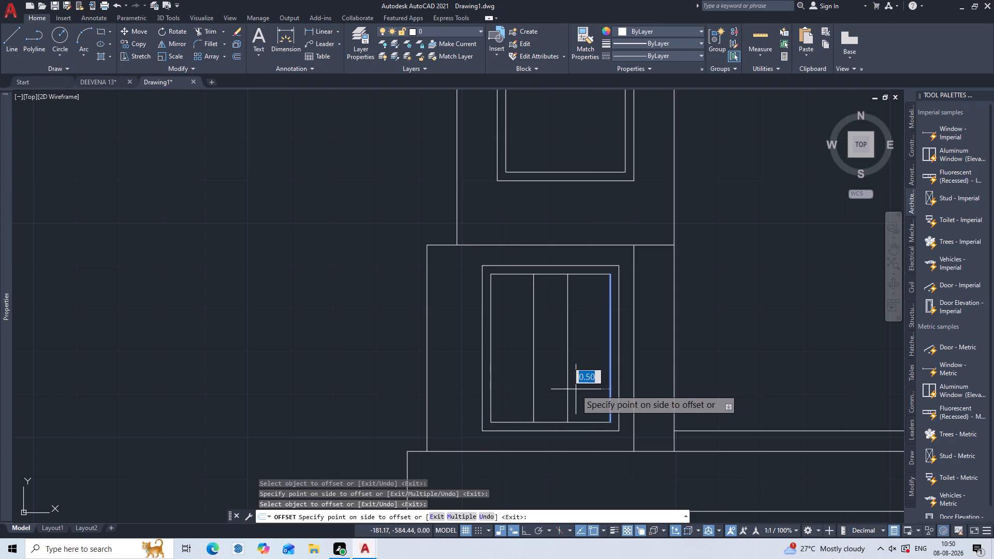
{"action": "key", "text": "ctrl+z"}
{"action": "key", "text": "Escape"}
Offset the west and east sides of the lower west room's innermost rectangle 0.3 m inward.
{"action": "key", "text": "o"}
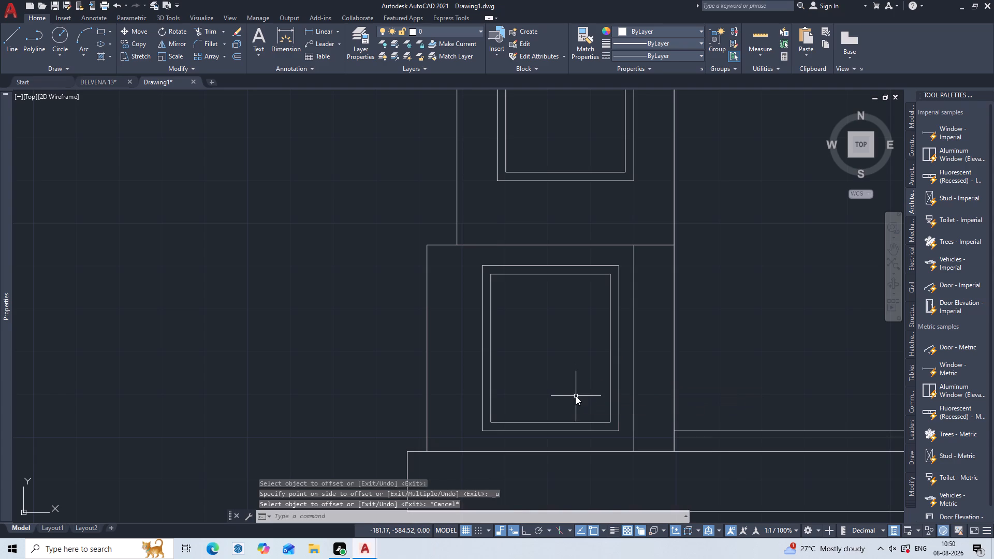
{"action": "key", "text": "Return"}
{"action": "key", "text": "0"}
{"action": "type", "text": ".3"}
{"action": "key", "text": "Return"}
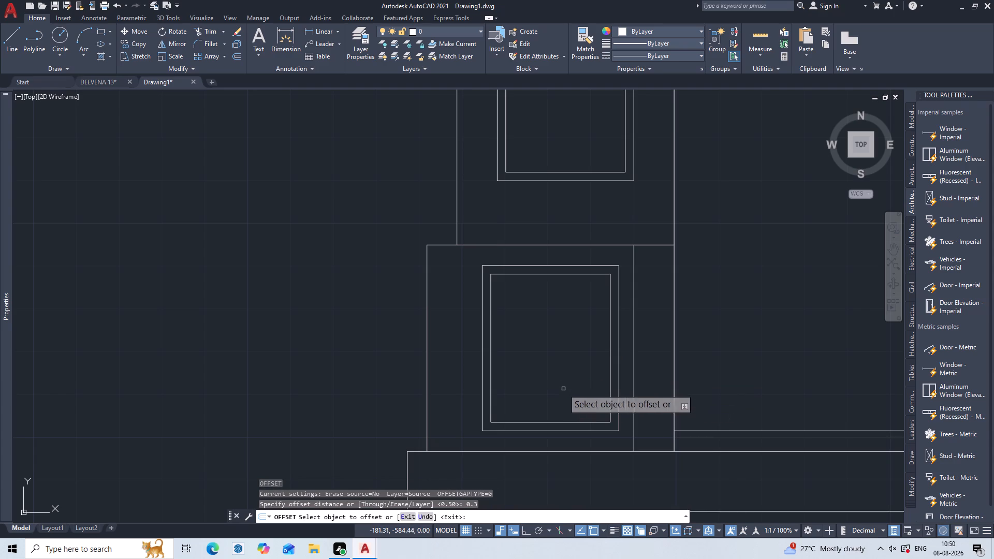
{"action": "left_click", "coordinate": [491, 349]}
{"action": "left_click", "coordinate": [504, 358]}
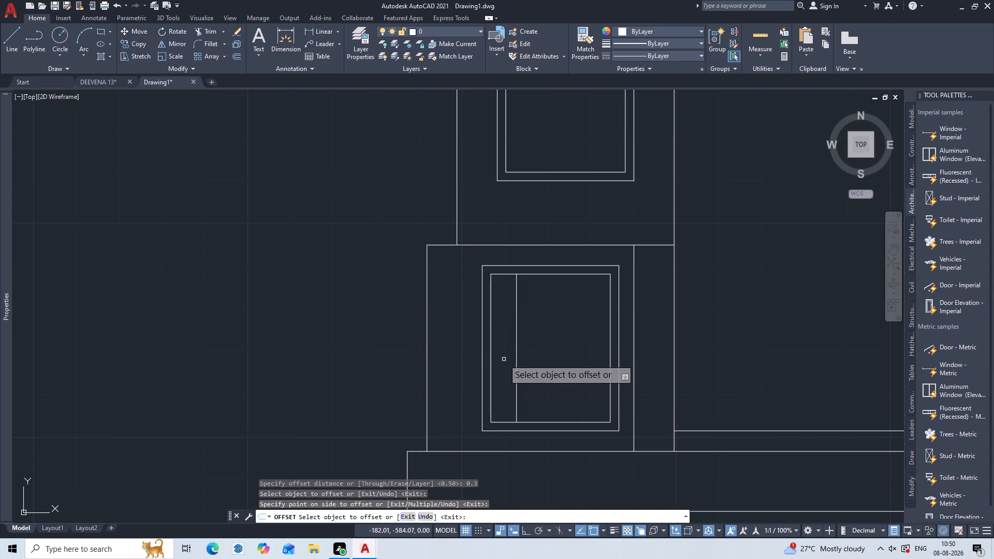
{"action": "left_click", "coordinate": [610, 397]}
{"action": "left_click", "coordinate": [591, 385]}
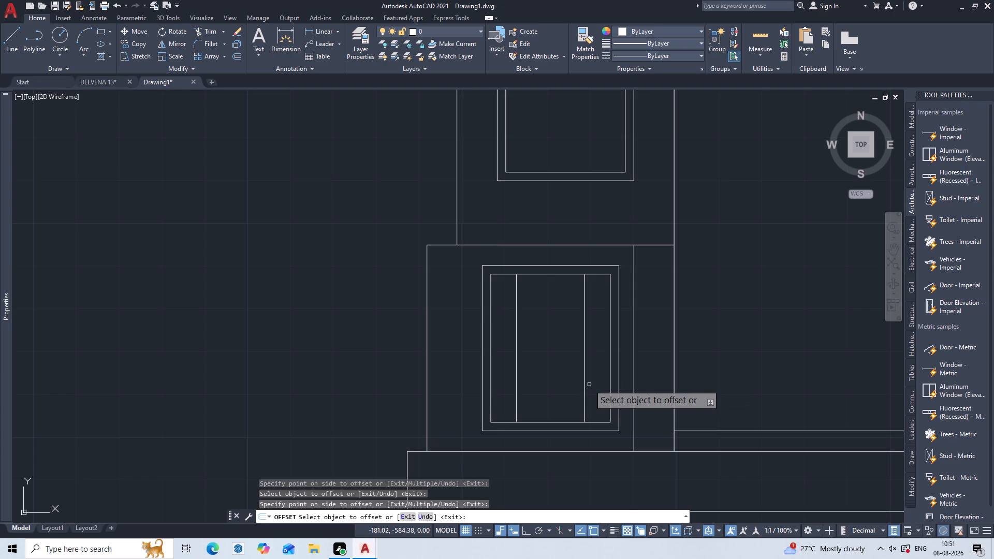
{"action": "key", "text": "Escape"}
Offset the two new vertical lines in the innermost rectangle 0.1 m toward each other.
{"action": "key", "text": "o"}
{"action": "key", "text": "Return"}
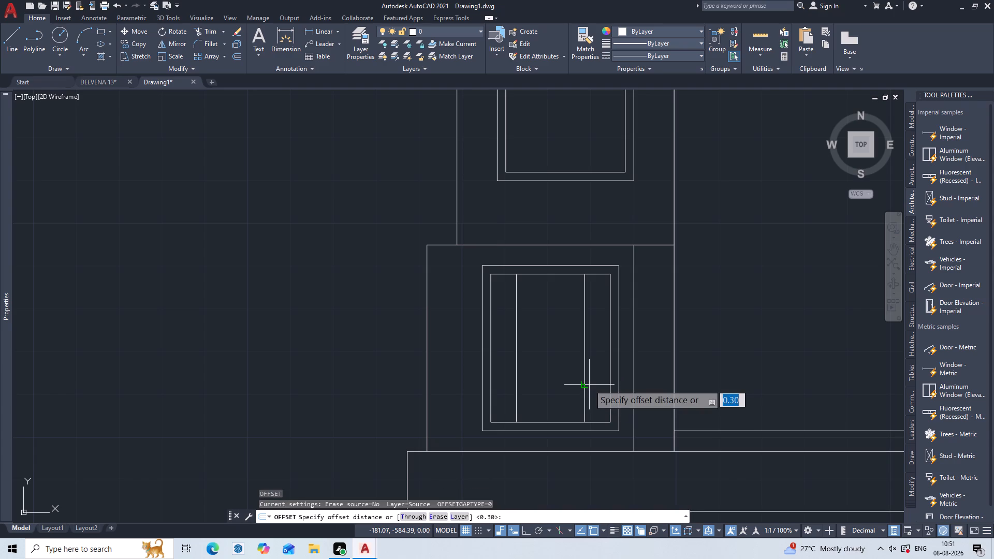
{"action": "type", "text": "0.1"}
{"action": "key", "text": "Return"}
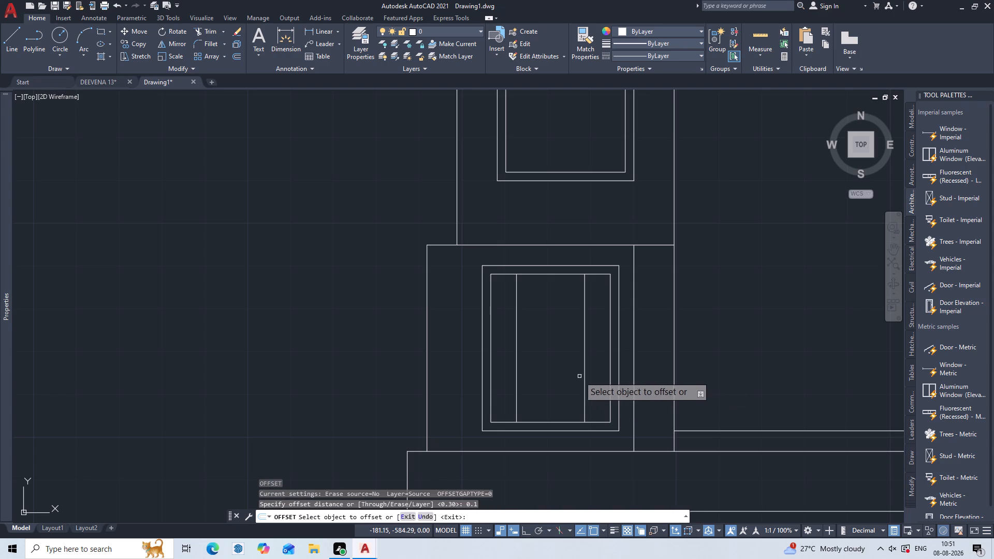
{"action": "left_click", "coordinate": [583, 376]}
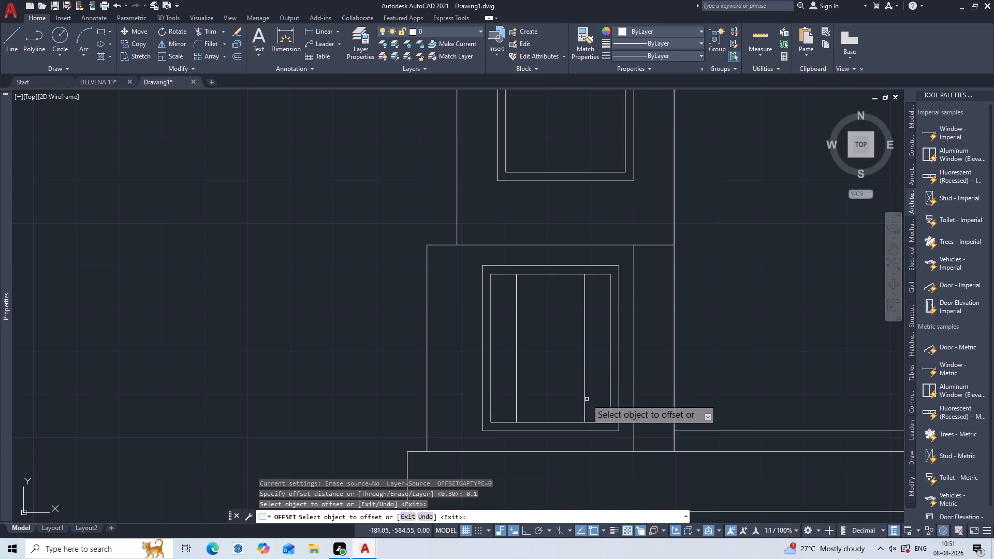
{"action": "left_click", "coordinate": [584, 403]}
{"action": "left_click_drag", "start_coordinate": [566, 401], "coordinate": [561, 397]}
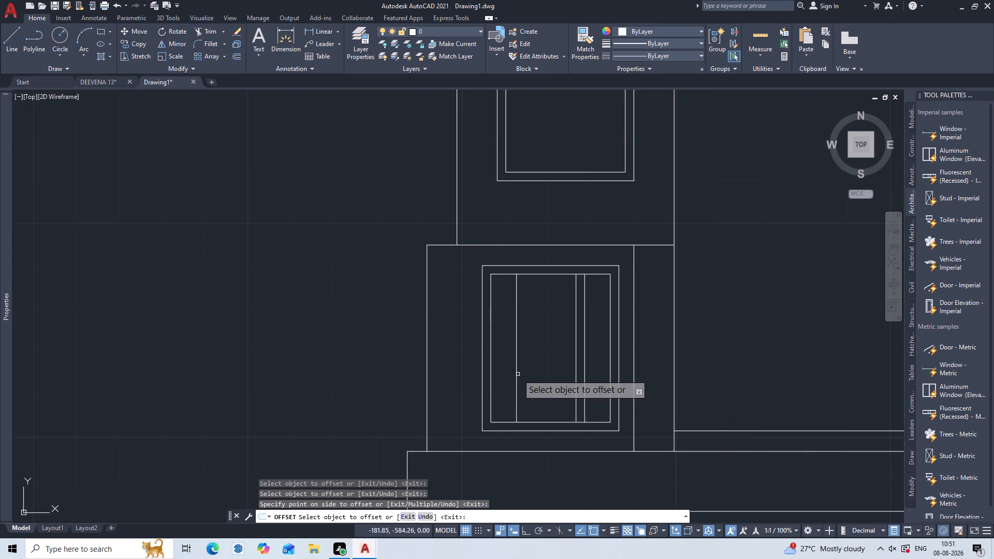
{"action": "left_click", "coordinate": [518, 374]}
{"action": "left_click", "coordinate": [529, 385]}
{"action": "key", "text": "Escape"}
{"action": "key", "text": "Escape"}
{"action": "key", "text": "Escape"}
{"action": "key", "text": "Escape"}
{"action": "key", "text": "Escape"}
{"action": "key", "text": "Escape"}
{"action": "key", "text": "Escape"}
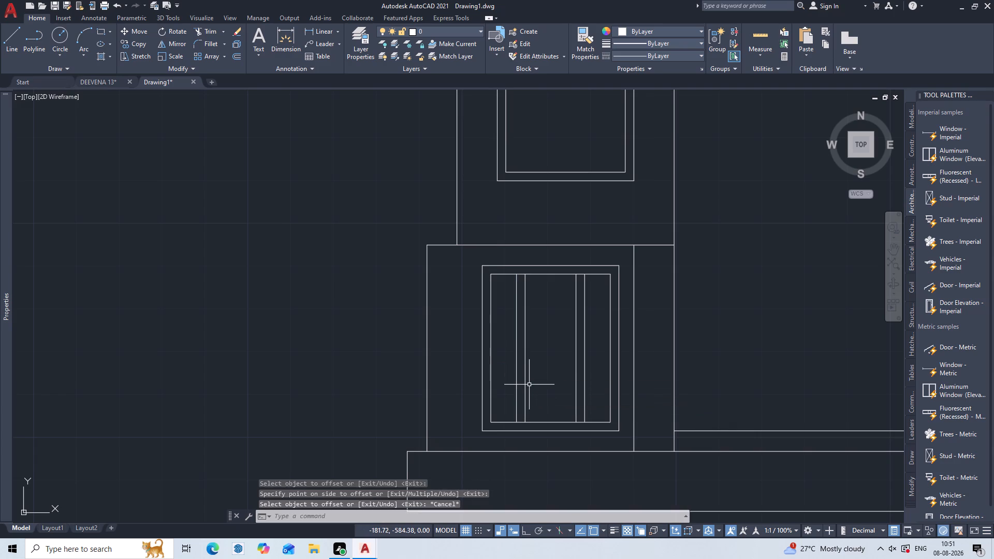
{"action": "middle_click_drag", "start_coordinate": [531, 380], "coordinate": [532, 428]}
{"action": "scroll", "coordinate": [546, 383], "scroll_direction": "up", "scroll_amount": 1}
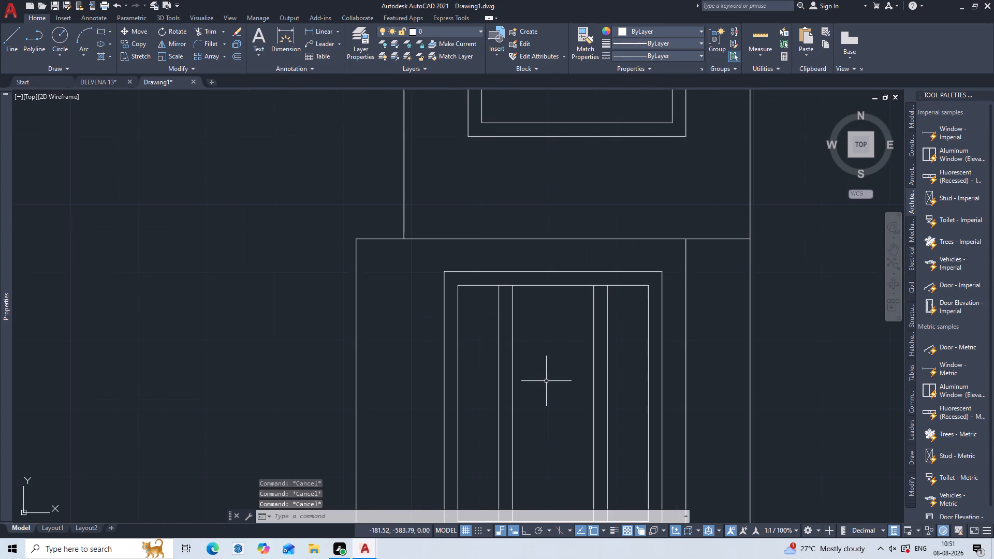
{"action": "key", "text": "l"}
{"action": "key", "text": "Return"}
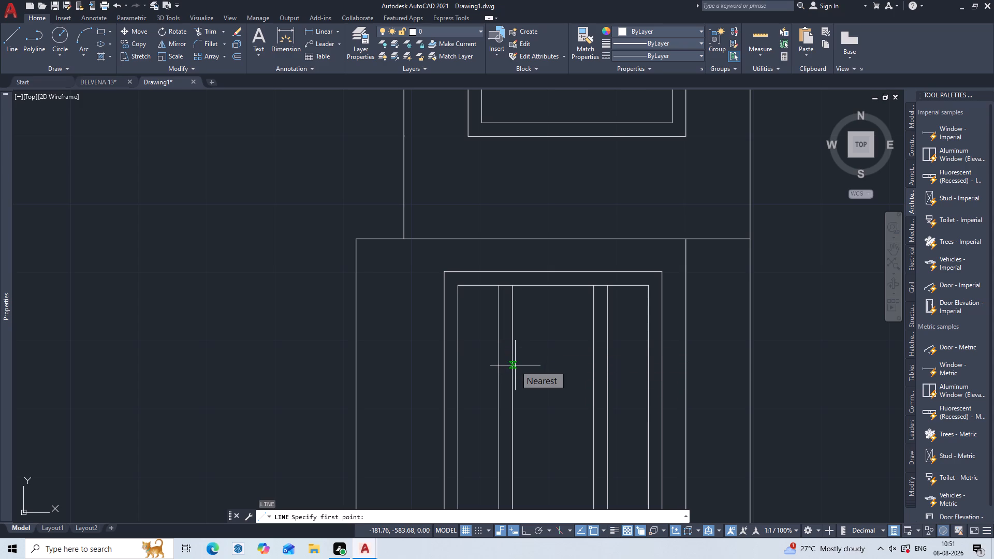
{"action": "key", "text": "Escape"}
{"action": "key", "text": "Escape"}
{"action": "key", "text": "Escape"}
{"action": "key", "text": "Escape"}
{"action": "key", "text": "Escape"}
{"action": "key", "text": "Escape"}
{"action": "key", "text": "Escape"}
Offset the top side of the lower west room's innermost rectangle 0.4 m downward.
{"action": "key", "text": "o"}
{"action": "key", "text": "Return"}
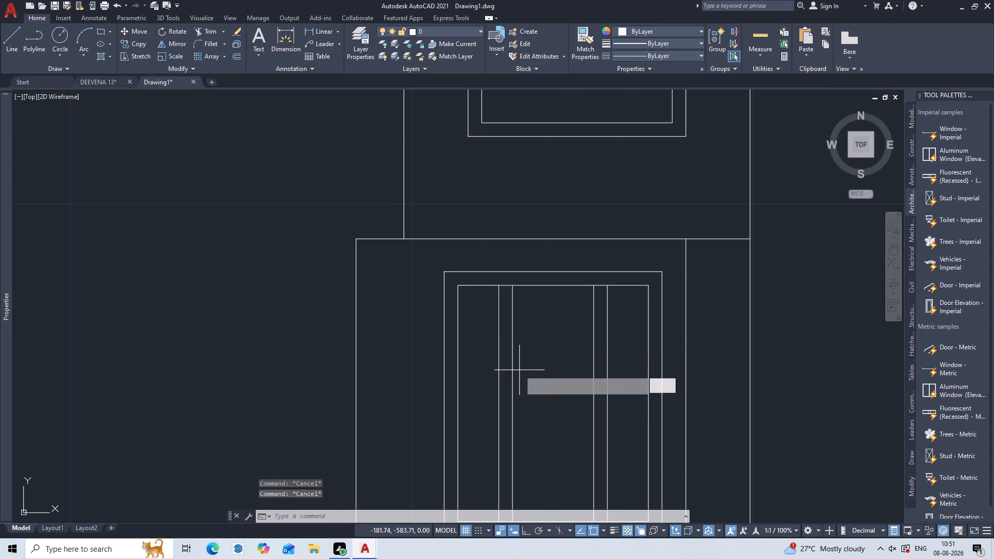
{"action": "key", "text": "0"}
{"action": "key", "text": "period"}
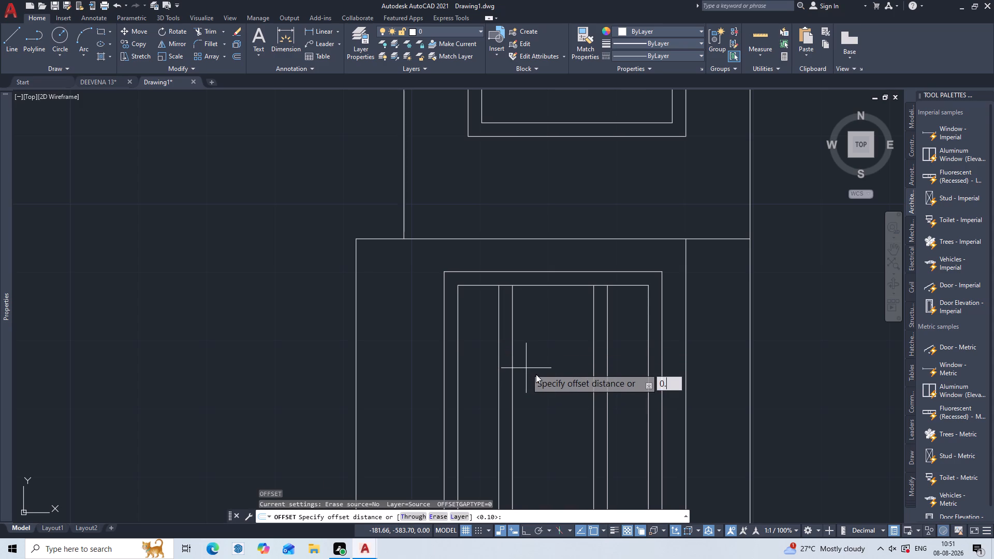
{"action": "key", "text": "4"}
{"action": "key", "text": "Return"}
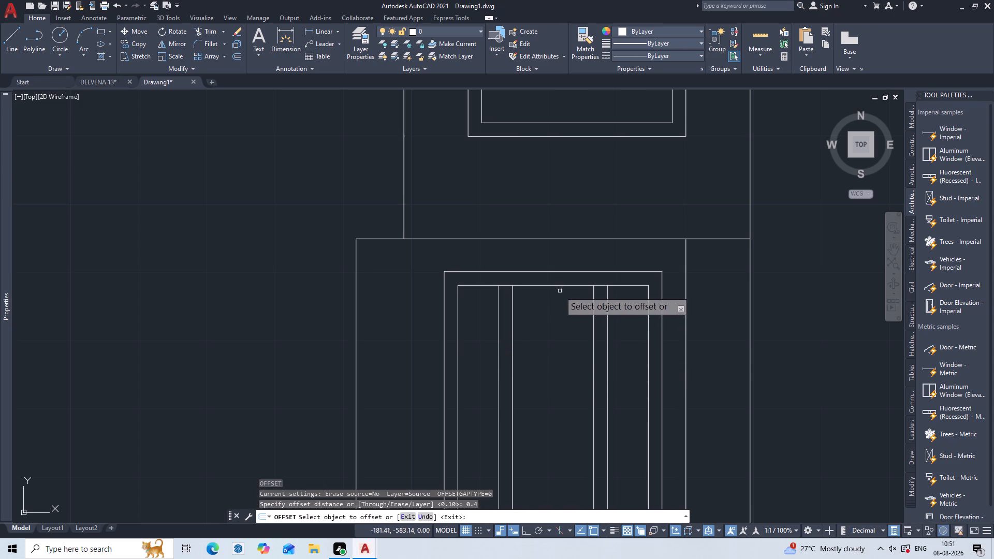
{"action": "left_click", "coordinate": [556, 288]}
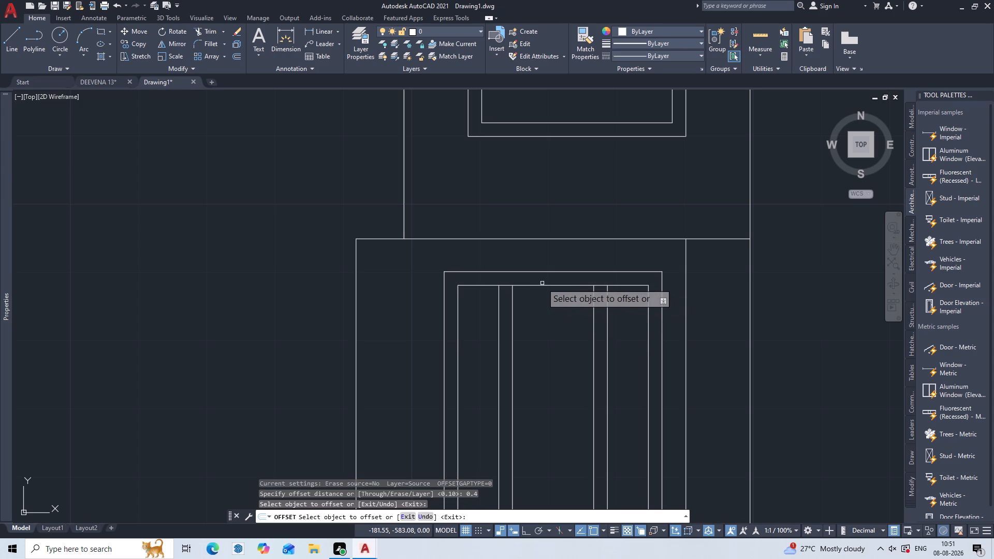
{"action": "left_click", "coordinate": [542, 283]}
{"action": "left_click", "coordinate": [549, 287]}
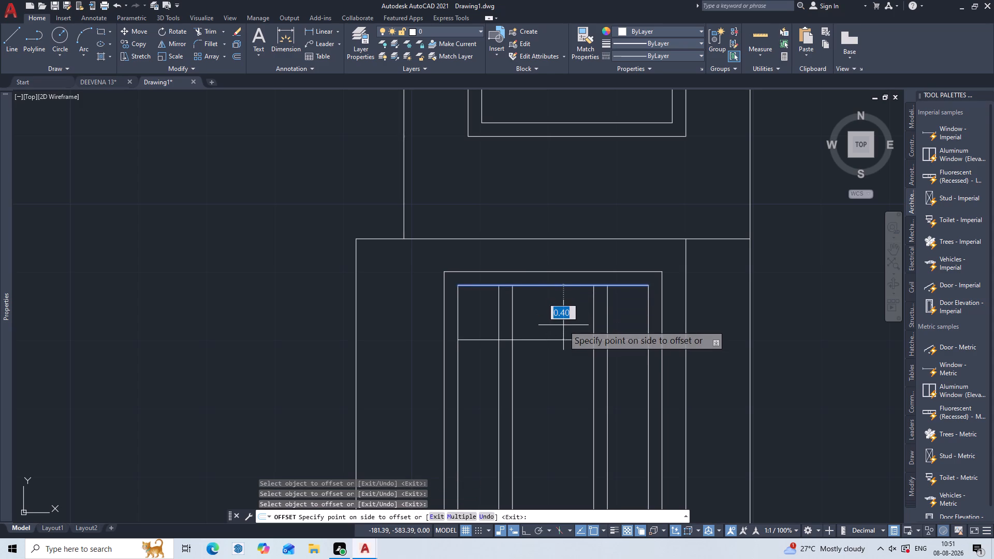
{"action": "left_click", "coordinate": [566, 330]}
{"action": "key", "text": "Escape"}
{"action": "key", "text": "Escape"}
{"action": "key", "text": "Escape"}
{"action": "key", "text": "Escape"}
{"action": "key", "text": "Escape"}
{"action": "key", "text": "Escape"}
{"action": "key", "text": "Escape"}
{"action": "key", "text": "Escape"}
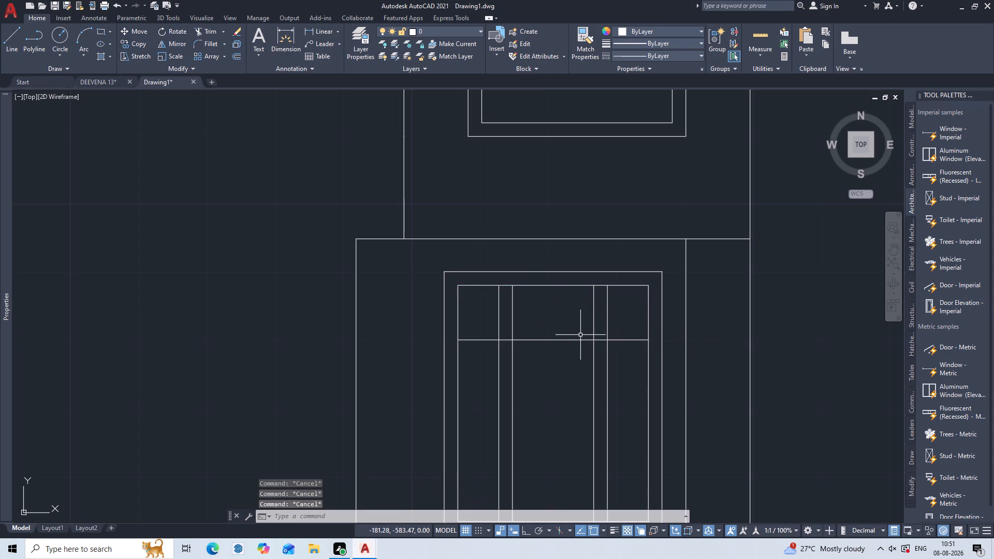
Trim the new horizontal line where it crosses the narrow gaps of both vertical line pairs.
{"action": "key", "text": "t"}
{"action": "key", "text": "r"}
{"action": "key", "text": "Return"}
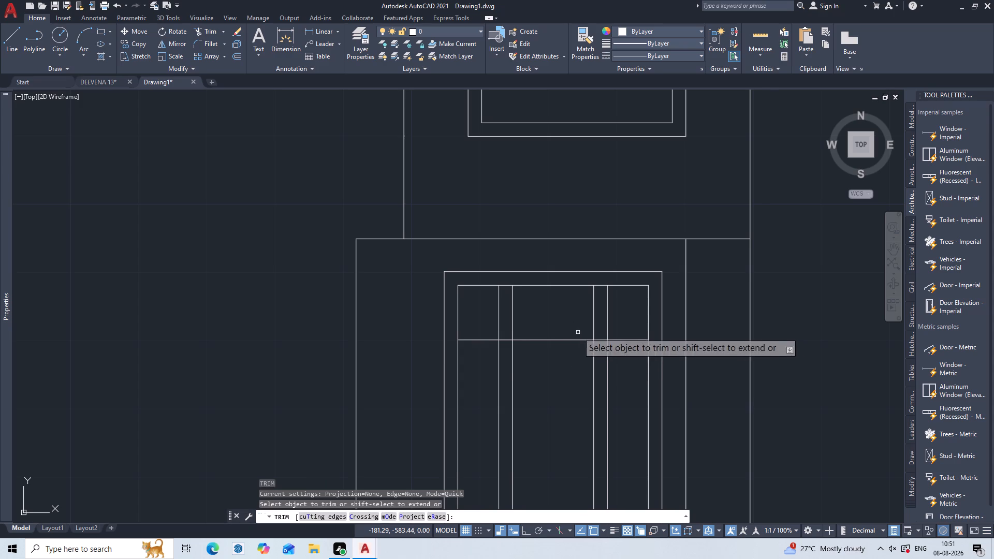
{"action": "left_click", "coordinate": [502, 339]}
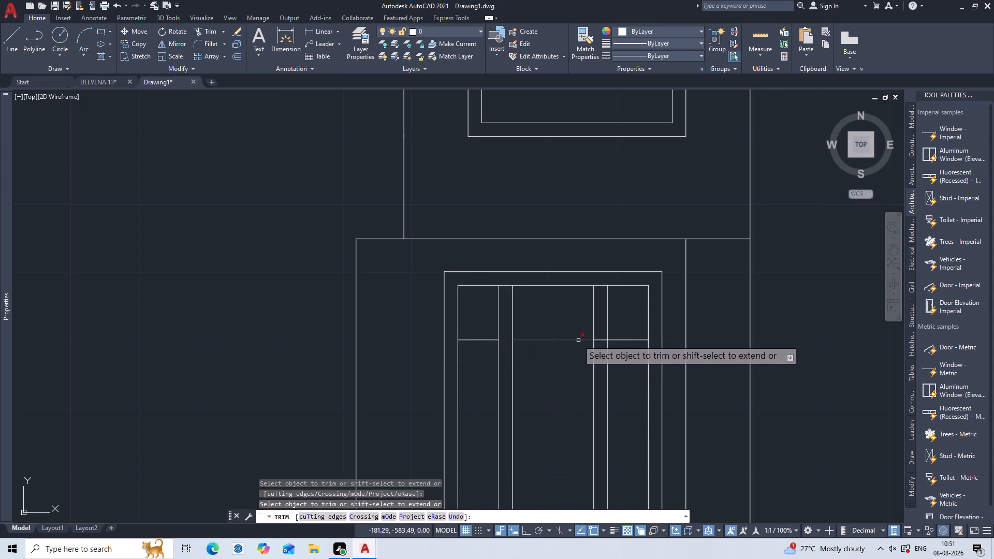
{"action": "left_click", "coordinate": [598, 339]}
{"action": "key", "text": "Escape"}
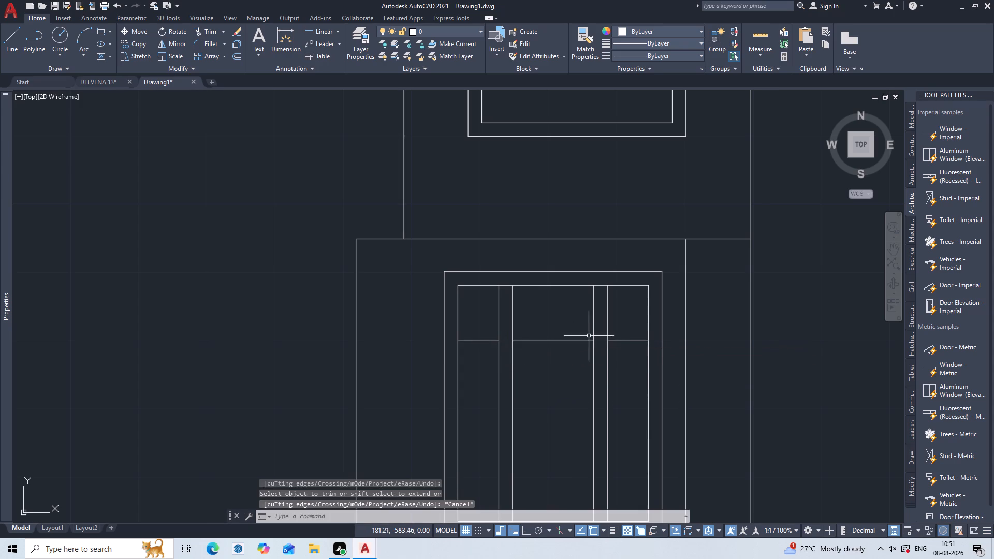
Delete the two outer pieces of the horizontal line, keeping only the piece between the inner verticals.
{"action": "left_click", "coordinate": [640, 330]}
{"action": "left_click", "coordinate": [635, 347]}
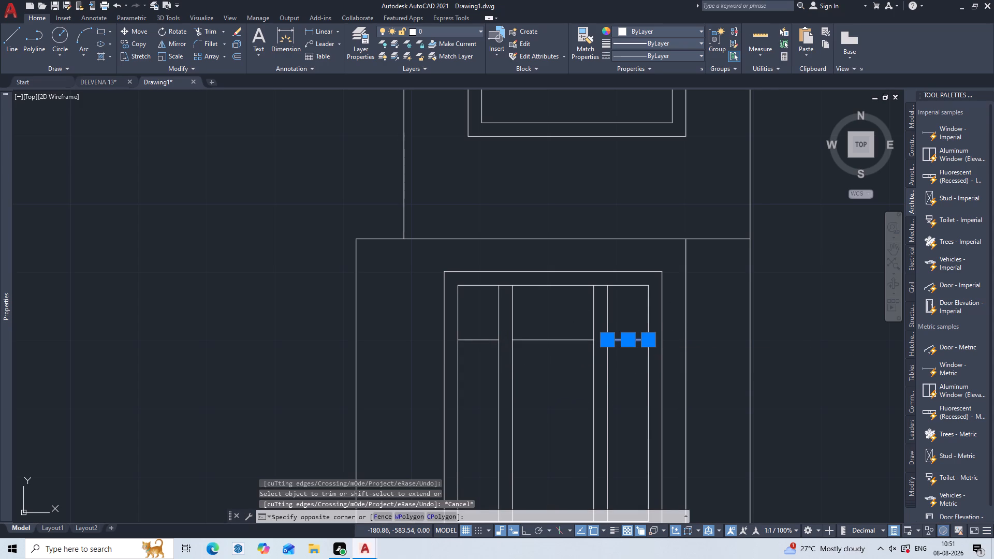
{"action": "left_click", "coordinate": [482, 335]}
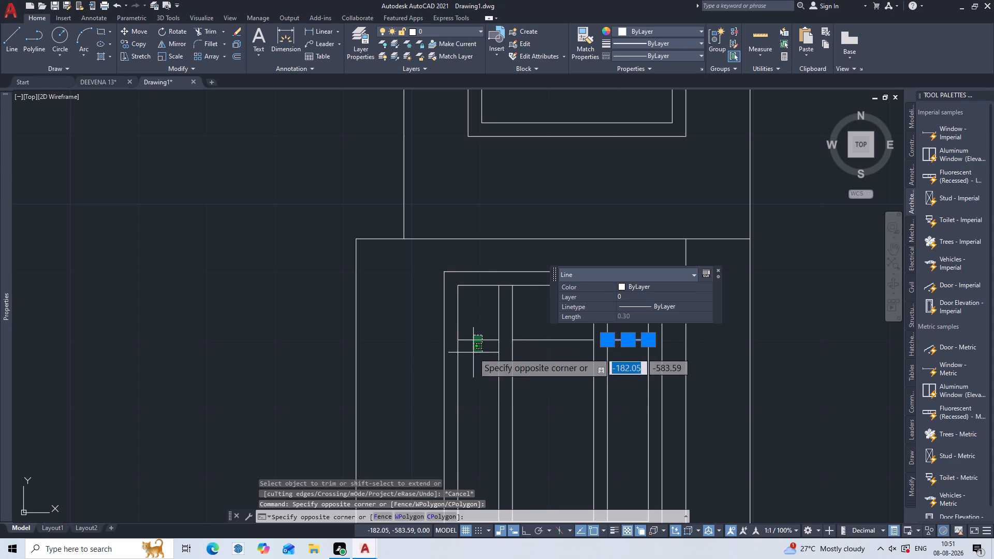
{"action": "left_click", "coordinate": [473, 354]}
{"action": "key", "text": "Delete"}
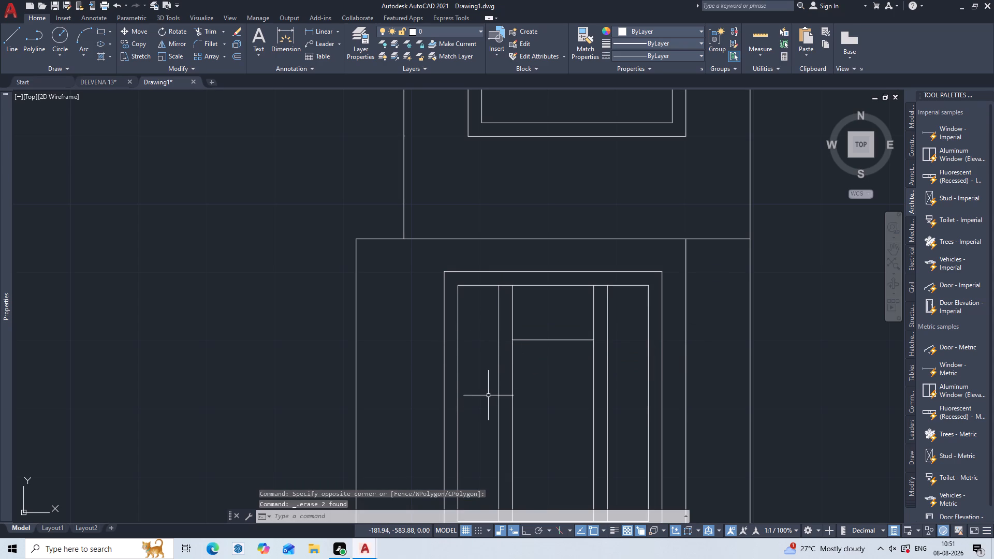
Check the remaining horizontal line's length with a linear dimension, without placing it.
{"action": "type", "text": "dl"}
{"action": "key", "text": "i"}
{"action": "key", "text": "Return"}
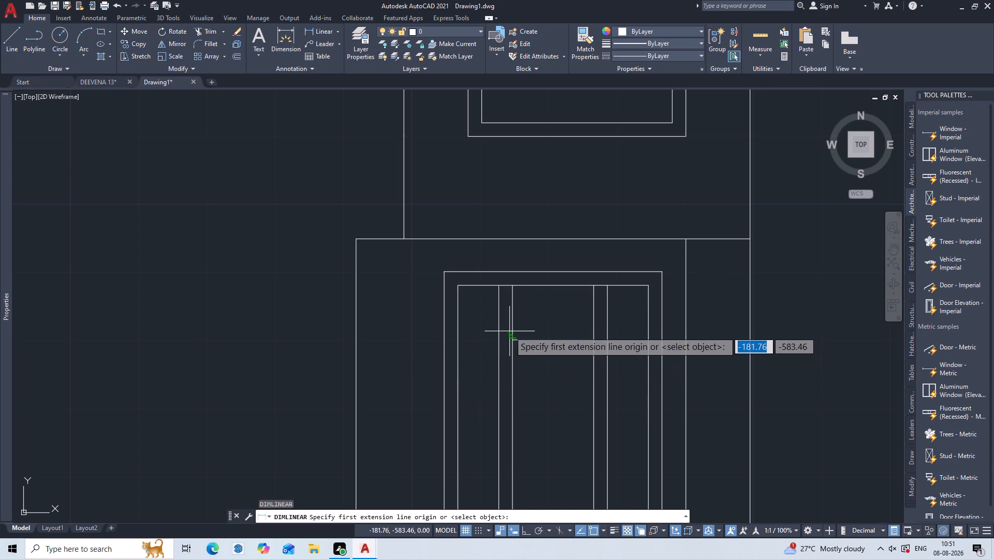
{"action": "left_click", "coordinate": [513, 341]}
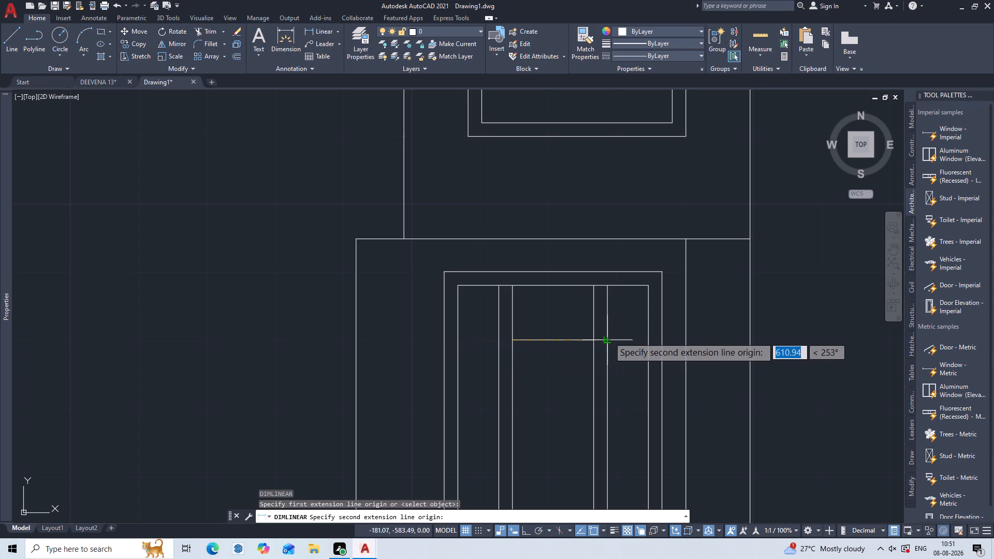
{"action": "left_click", "coordinate": [593, 341]}
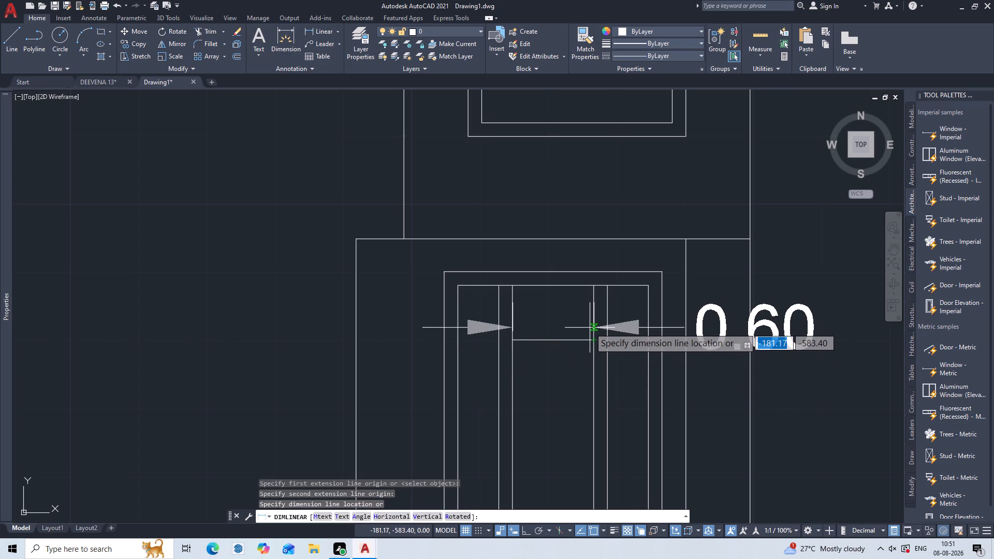
{"action": "key", "text": "Escape"}
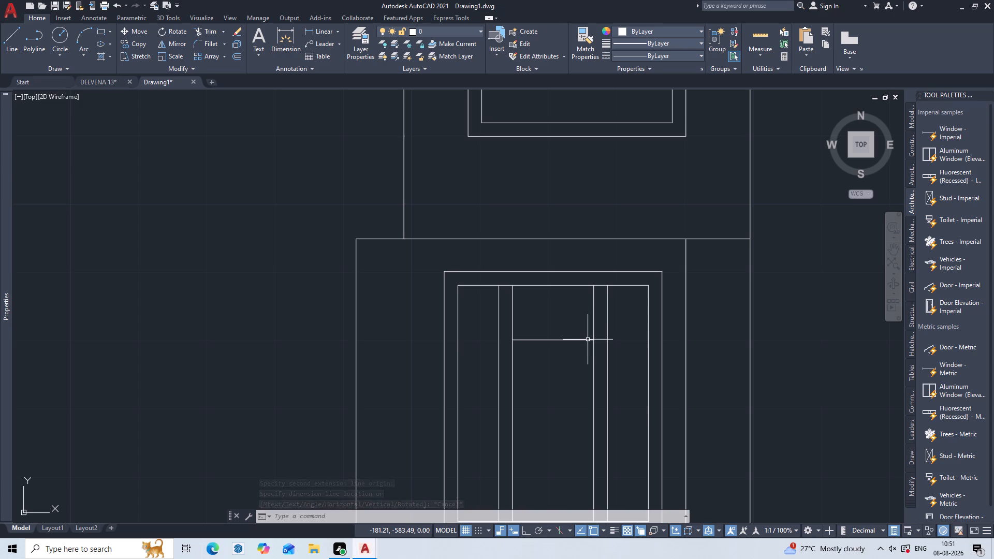
Offset the vertical line at the horizontal line's west end 0.15 m east.
{"action": "key", "text": "o"}
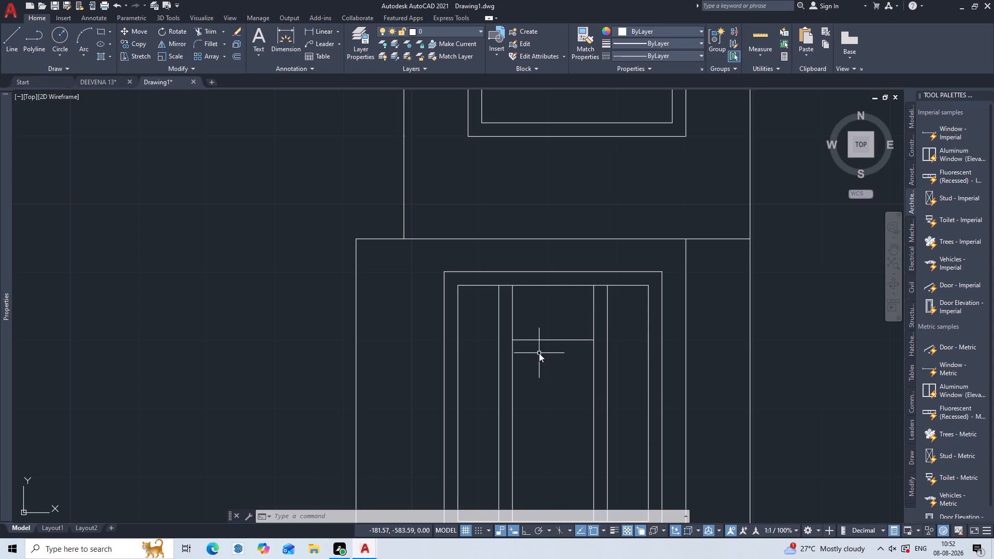
{"action": "key", "text": "Return"}
{"action": "type", "text": "0.15"}
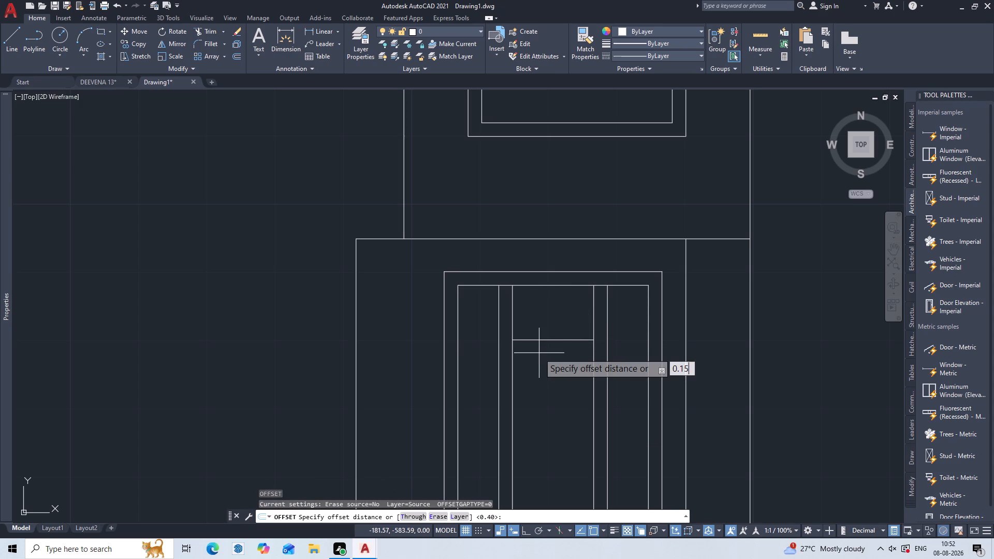
{"action": "key", "text": "Return"}
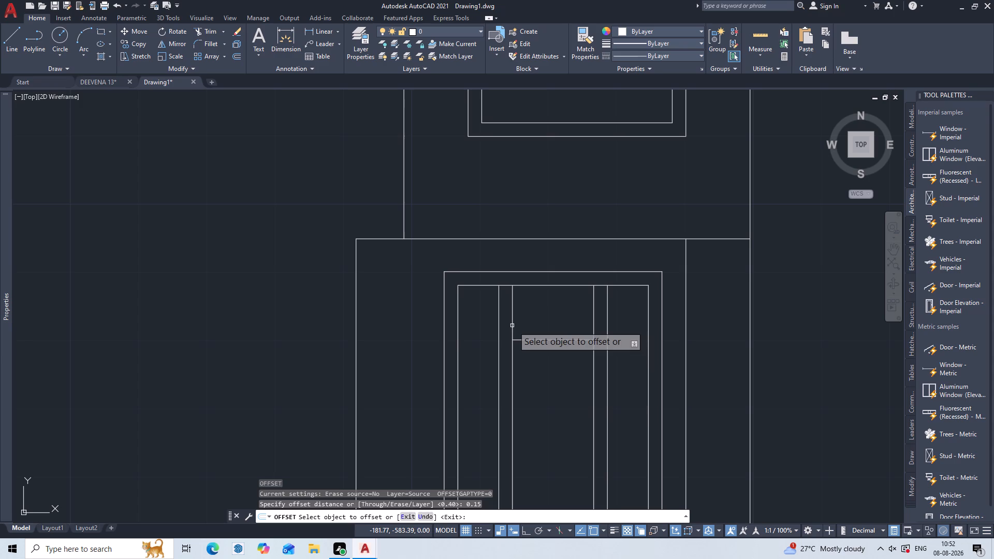
{"action": "left_click", "coordinate": [513, 326]}
{"action": "left_click", "coordinate": [529, 327]}
{"action": "key", "text": "Escape"}
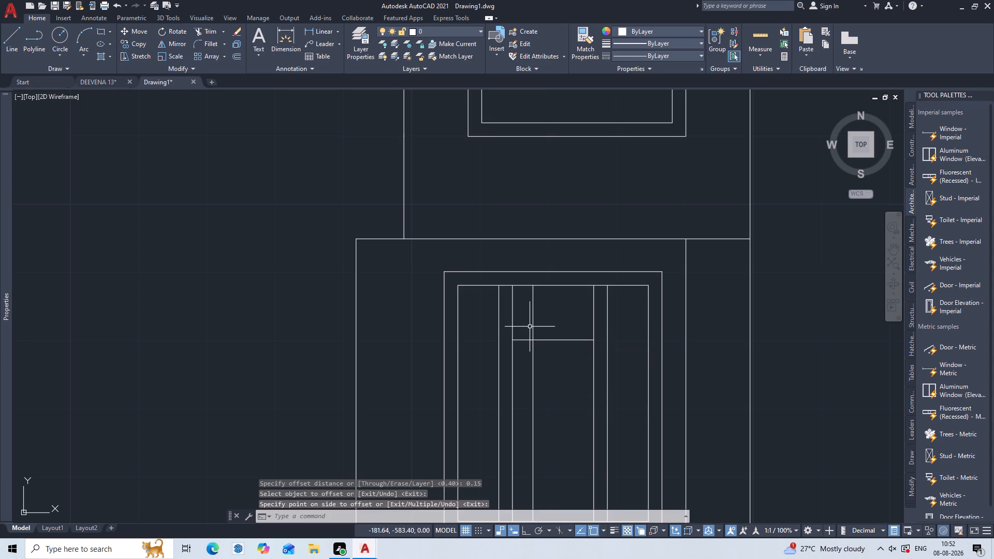
Trim the part of the new vertical line that extends below the short horizontal line.
{"action": "type", "text": "tr"}
{"action": "key", "text": "Return"}
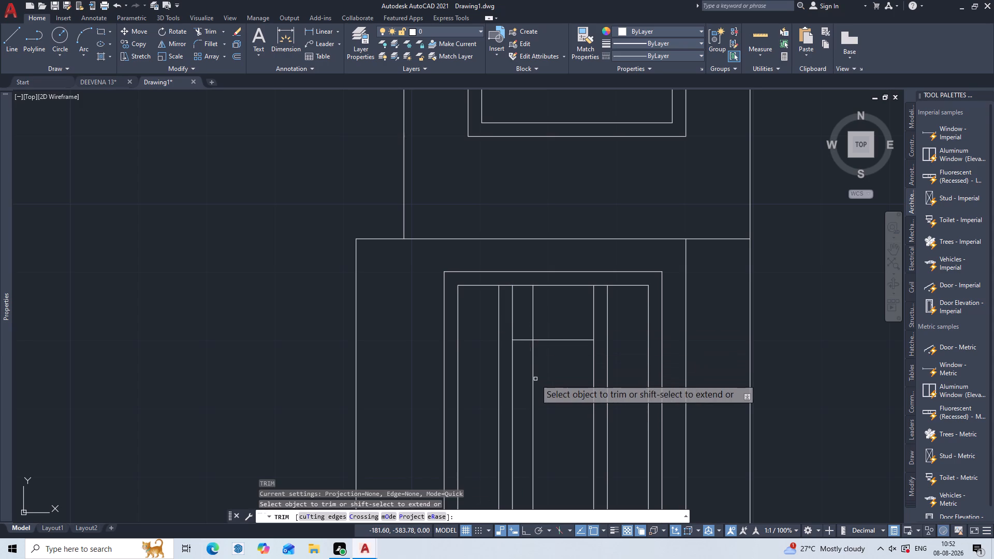
{"action": "left_click", "coordinate": [535, 379]}
{"action": "left_click", "coordinate": [529, 383]}
{"action": "key", "text": "Escape"}
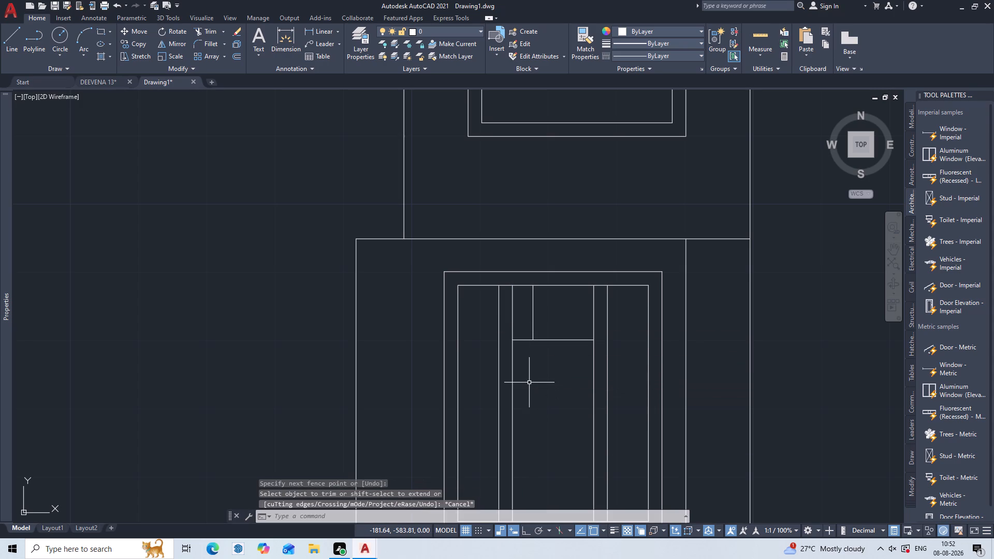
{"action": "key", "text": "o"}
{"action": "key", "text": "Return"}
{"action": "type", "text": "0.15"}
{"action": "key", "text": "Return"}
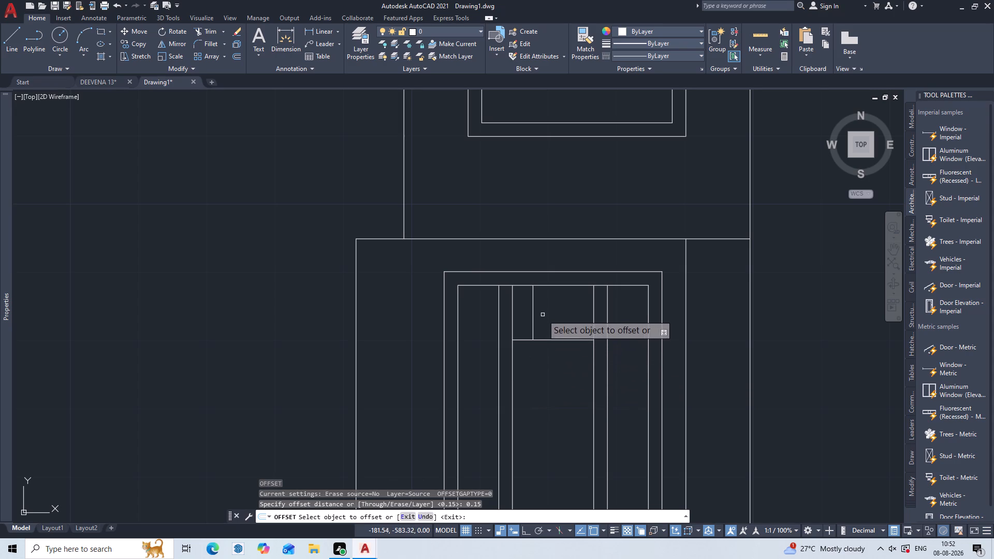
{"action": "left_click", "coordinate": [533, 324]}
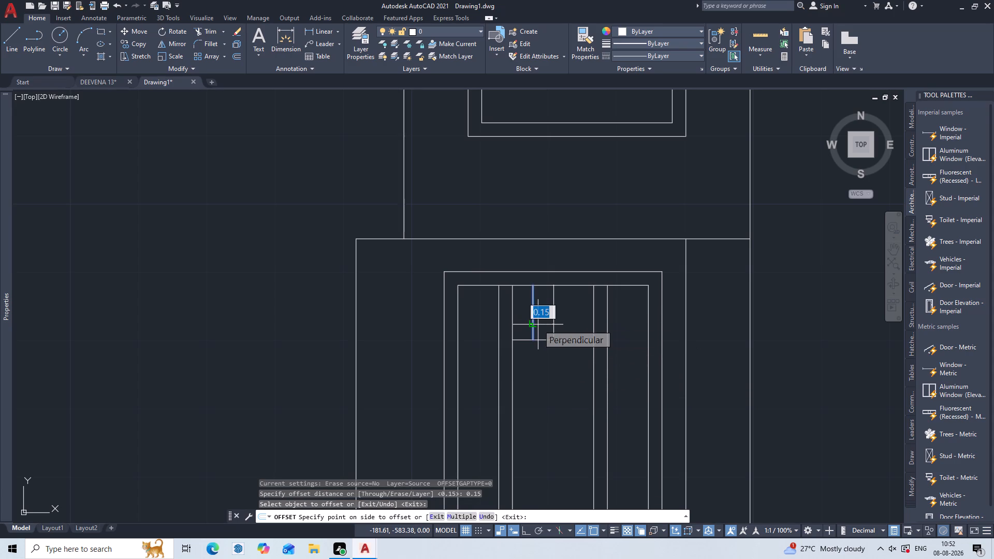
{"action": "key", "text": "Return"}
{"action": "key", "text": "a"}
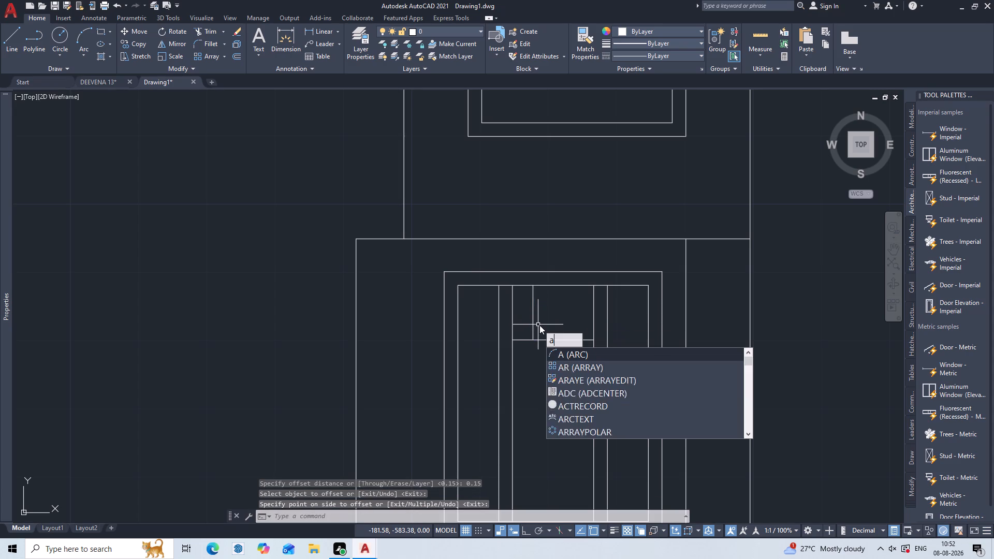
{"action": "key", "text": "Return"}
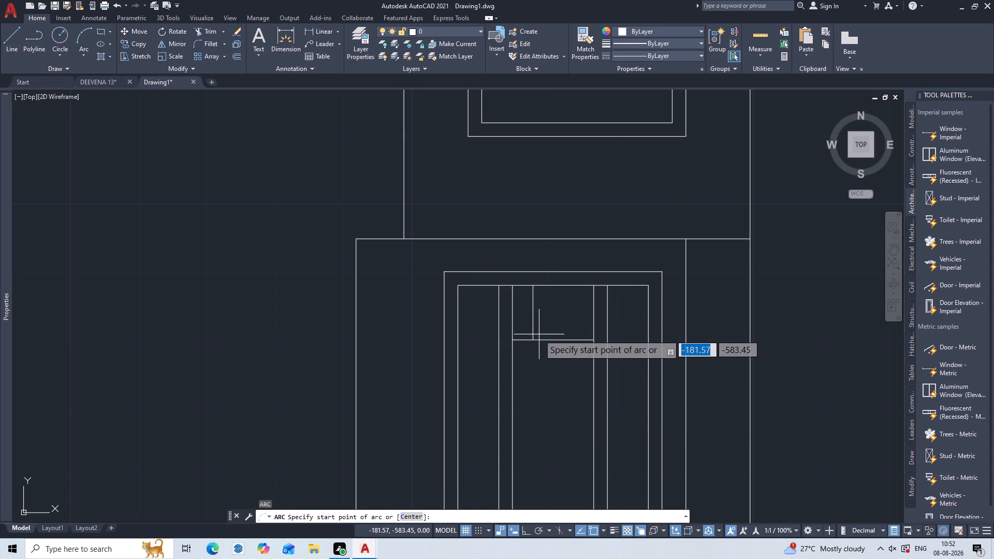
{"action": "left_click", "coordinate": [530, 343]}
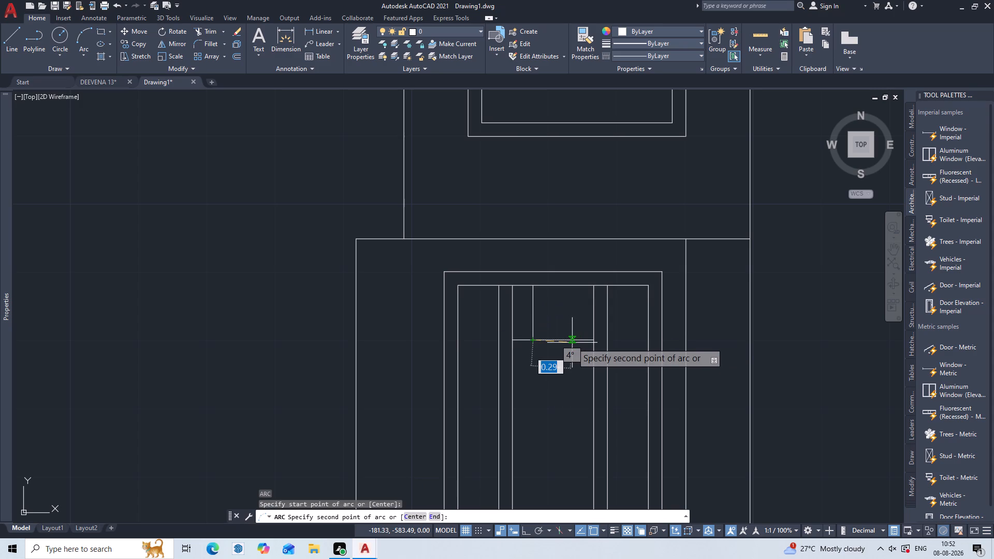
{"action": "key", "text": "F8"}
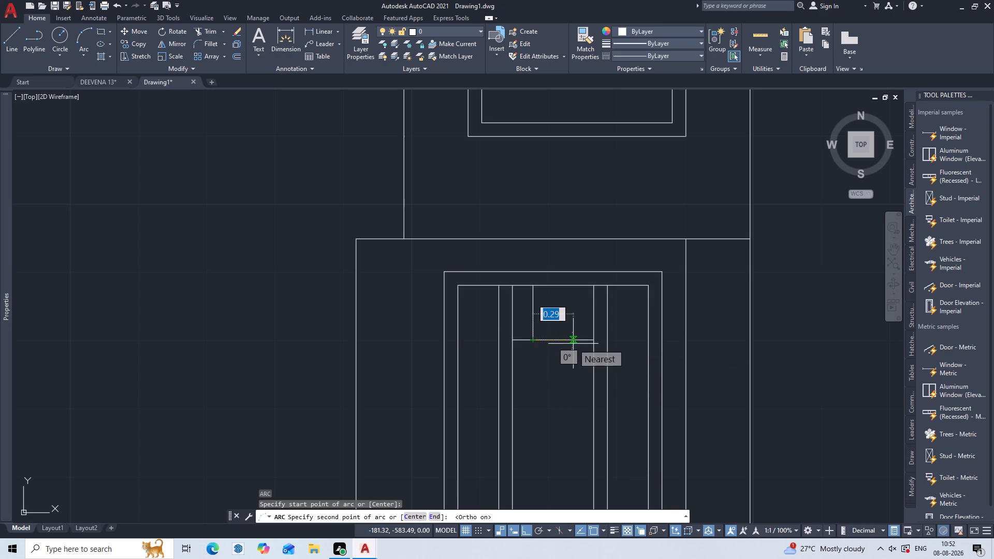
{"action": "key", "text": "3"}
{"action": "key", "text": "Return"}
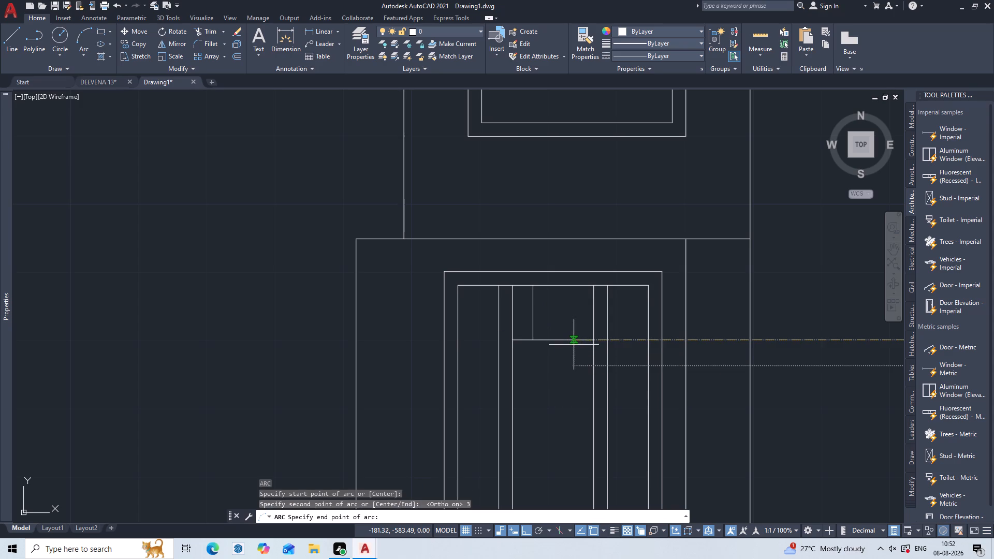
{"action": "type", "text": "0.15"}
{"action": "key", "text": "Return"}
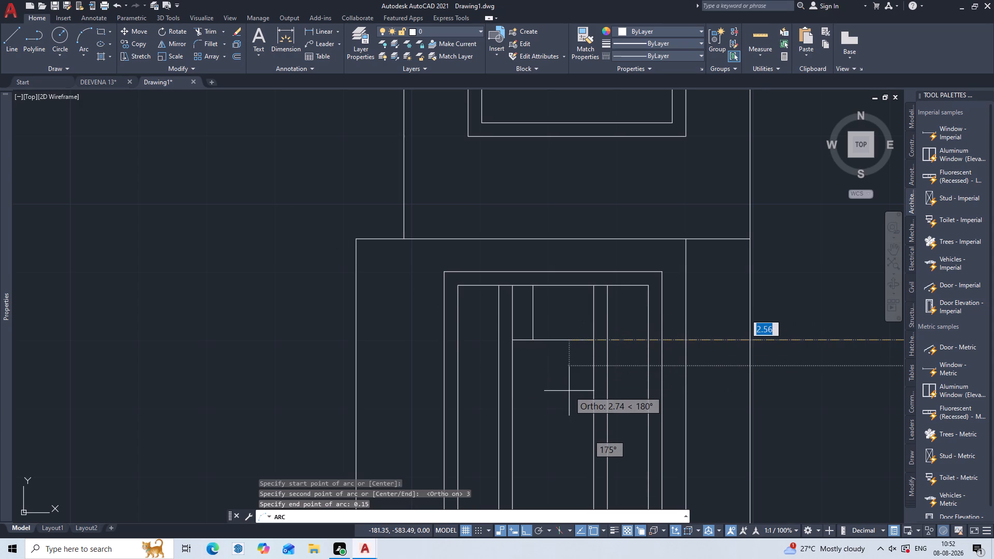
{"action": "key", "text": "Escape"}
Offset the short vertical line above the short horizontal line 0.15 m east, and offset the resulting line another 0.15 m east.
{"action": "scroll", "coordinate": [577, 374], "scroll_direction": "down", "scroll_amount": 3}
{"action": "scroll", "coordinate": [576, 361], "scroll_direction": "up", "scroll_amount": 3}
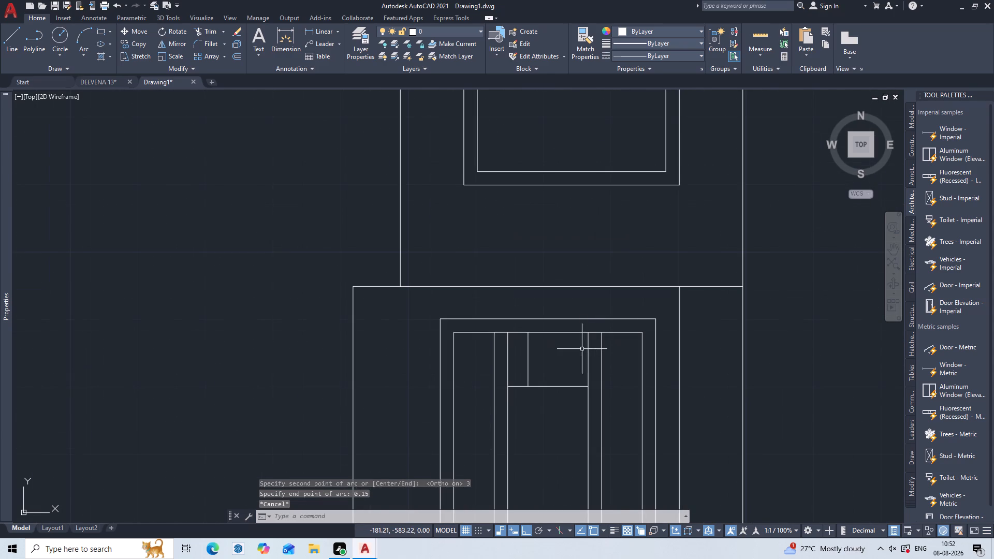
{"action": "key", "text": "o"}
{"action": "key", "text": "Return"}
{"action": "key", "text": "0"}
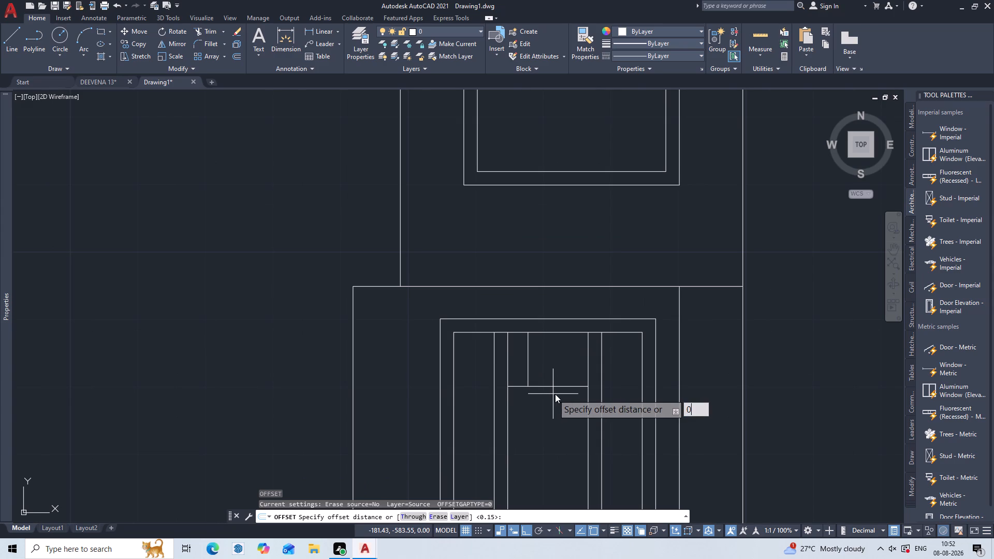
{"action": "key", "text": "period"}
{"action": "key", "text": "1"}
{"action": "key", "text": "5"}
{"action": "key", "text": "Return"}
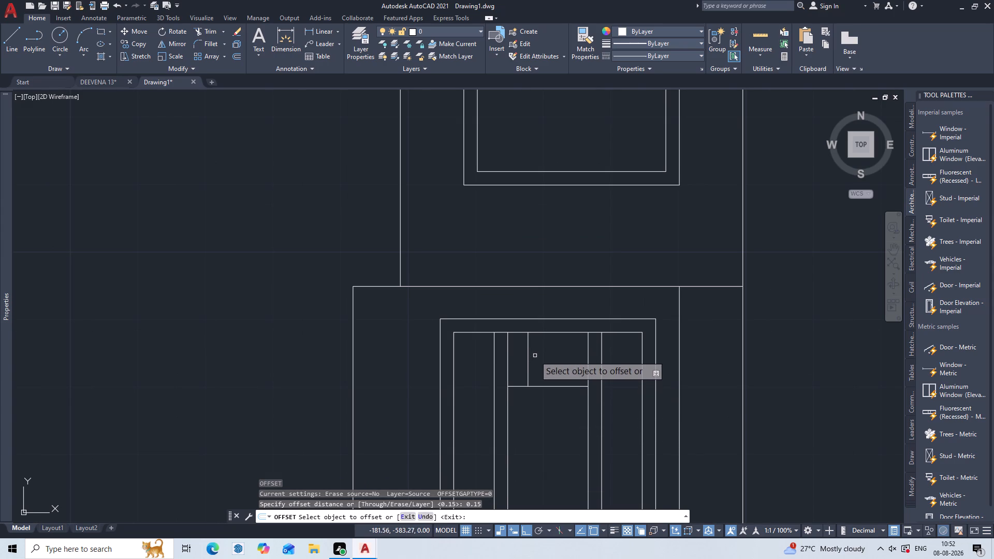
{"action": "left_click", "coordinate": [528, 376]}
{"action": "left_click", "coordinate": [535, 377]}
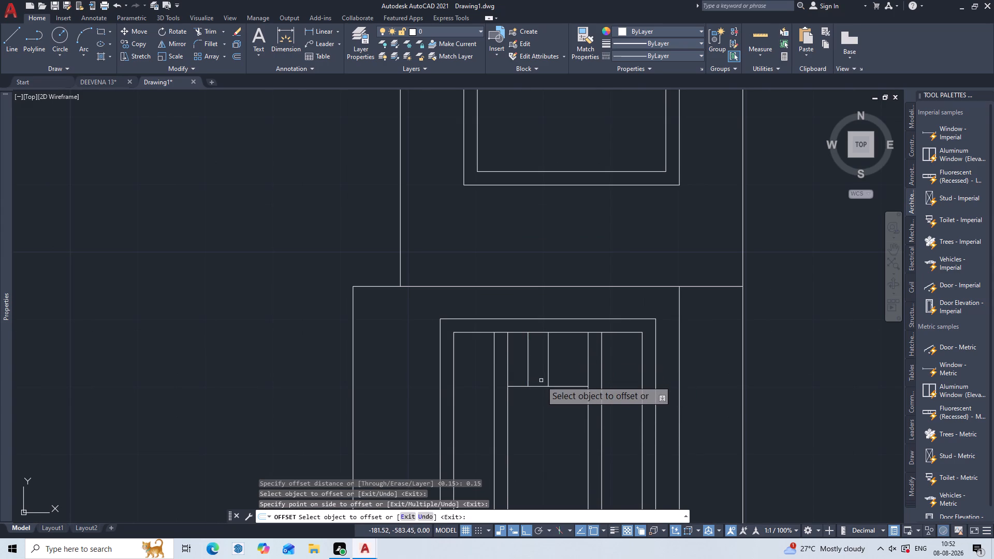
{"action": "left_click", "coordinate": [550, 366]}
{"action": "left_click", "coordinate": [548, 366]}
{"action": "double_click", "coordinate": [569, 370]}
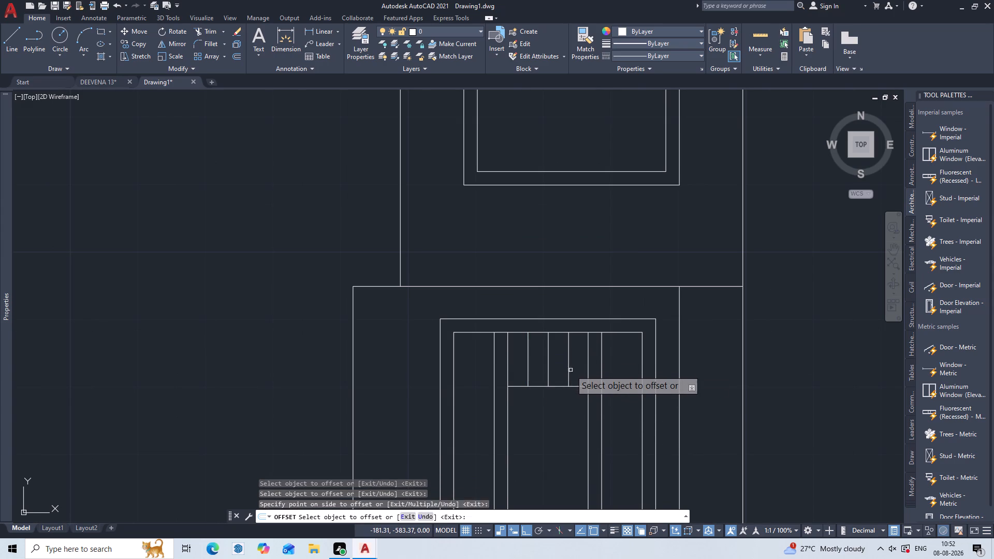
{"action": "key", "text": "Escape"}
{"action": "key", "text": "Escape"}
{"action": "key", "text": "Escape"}
{"action": "key", "text": "Escape"}
{"action": "key", "text": "Escape"}
{"action": "key", "text": "Escape"}
{"action": "key", "text": "Escape"}
{"action": "key", "text": "Escape"}
{"action": "key", "text": "Escape"}
{"action": "key", "text": "Escape"}
{"action": "key", "text": "Escape"}
{"action": "key", "text": "Escape"}
{"action": "key", "text": "Escape"}
{"action": "key", "text": "Escape"}
{"action": "key", "text": "Escape"}
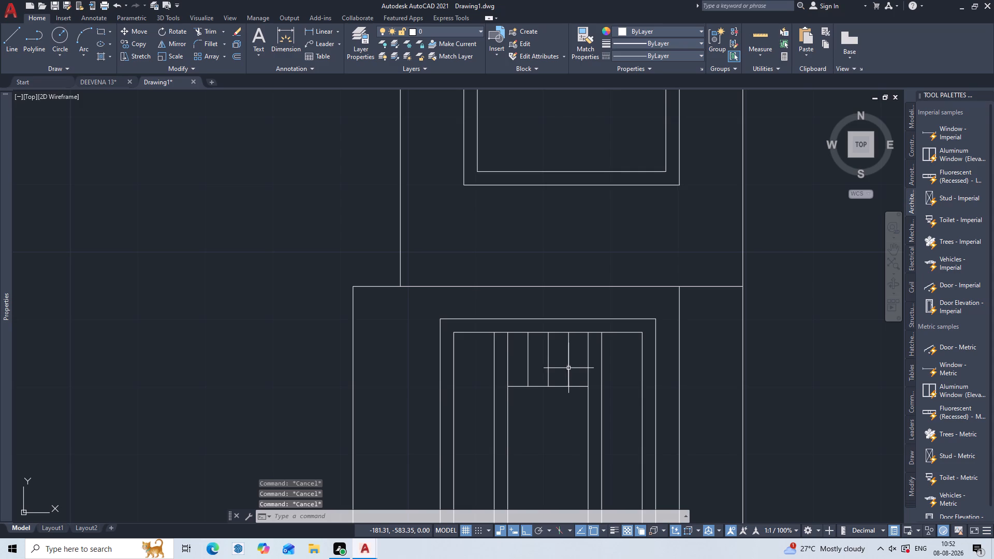
Check the length of the westernmost short vertical line with a linear dimension, without placing it.
{"action": "scroll", "coordinate": [506, 264], "scroll_direction": "down", "scroll_amount": 2}
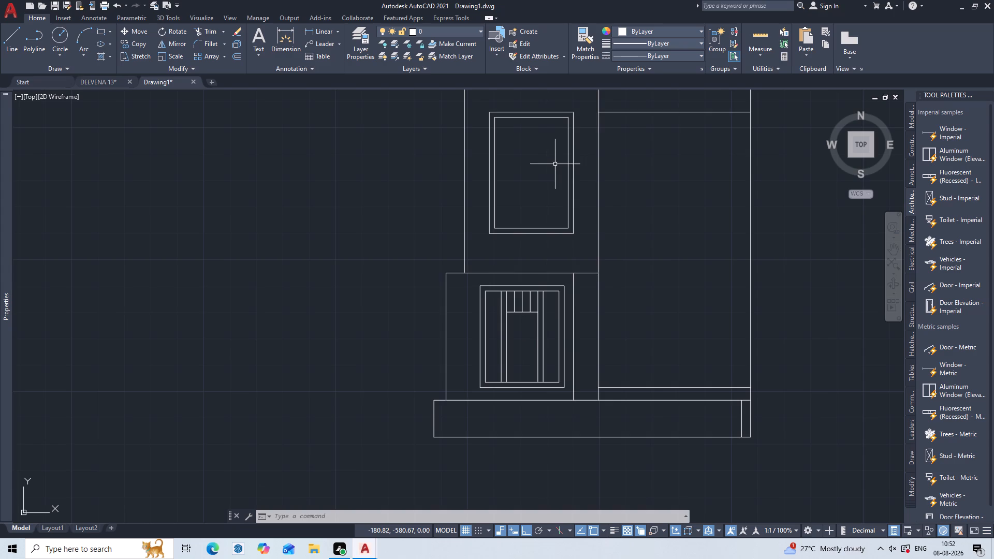
{"action": "middle_click_drag", "start_coordinate": [555, 164], "coordinate": [541, 239]}
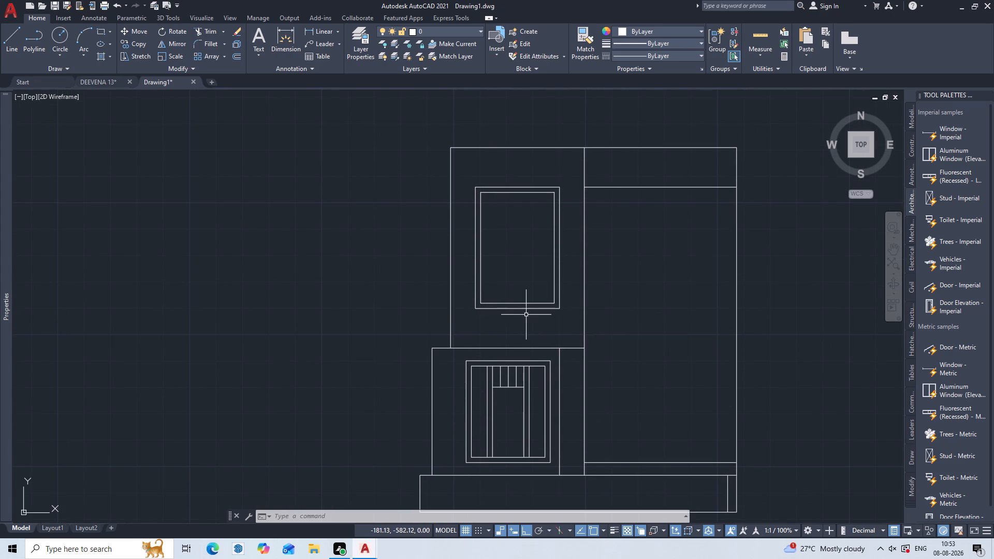
{"action": "scroll", "coordinate": [501, 399], "scroll_direction": "up", "scroll_amount": 3}
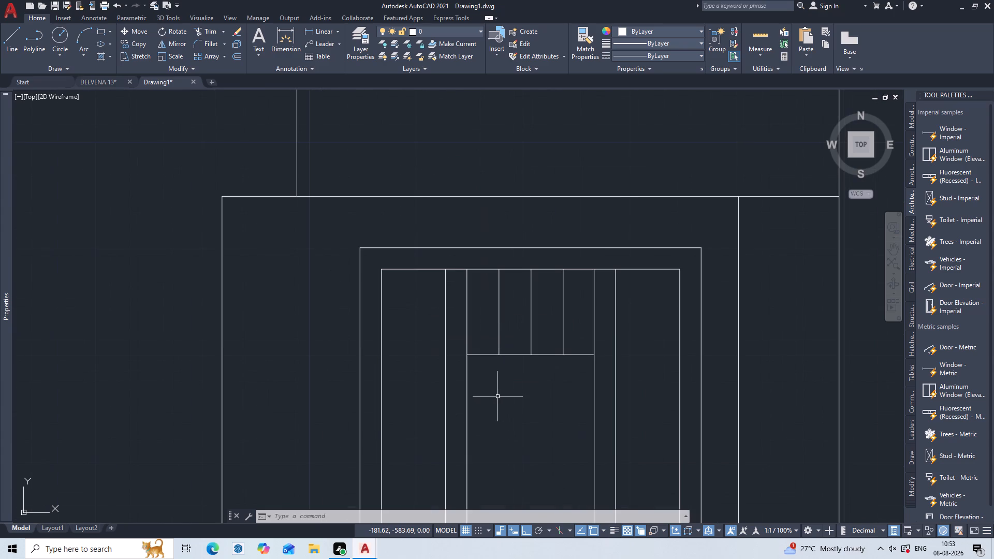
{"action": "type", "text": "dli"}
{"action": "key", "text": "Return"}
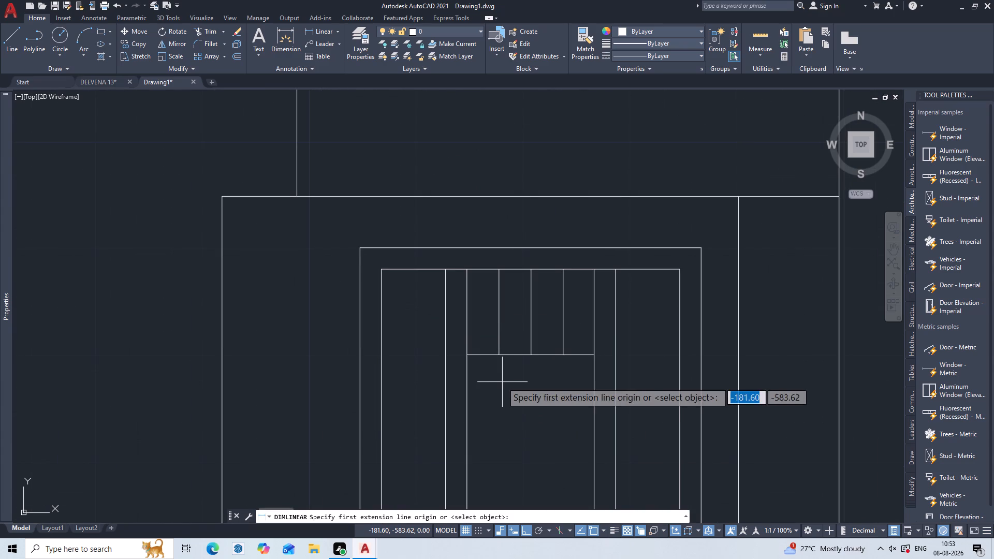
{"action": "left_click", "coordinate": [502, 354]}
{"action": "left_click", "coordinate": [498, 270]}
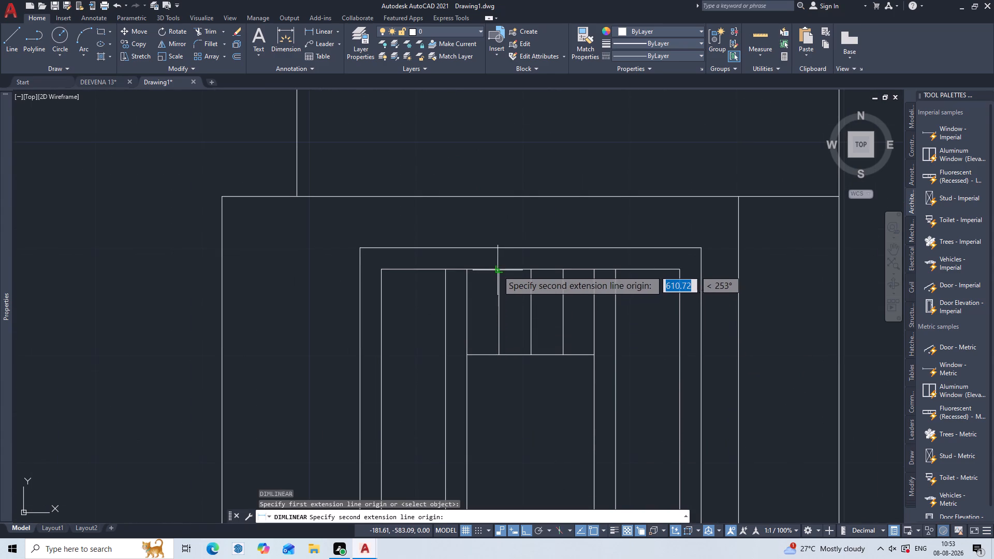
{"action": "key", "text": "Escape"}
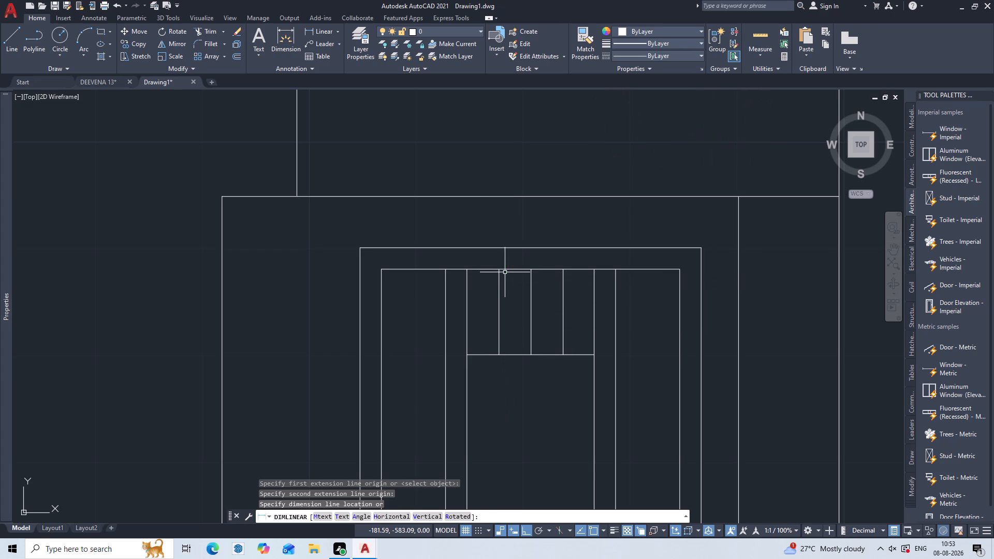
Check the distance between the lower inner rectangle's west side and the first full-height vertical line with a linear dimension, without placing it.
{"action": "scroll", "coordinate": [563, 214], "scroll_direction": "down", "scroll_amount": 1}
{"action": "middle_click_drag", "start_coordinate": [563, 214], "coordinate": [558, 287]}
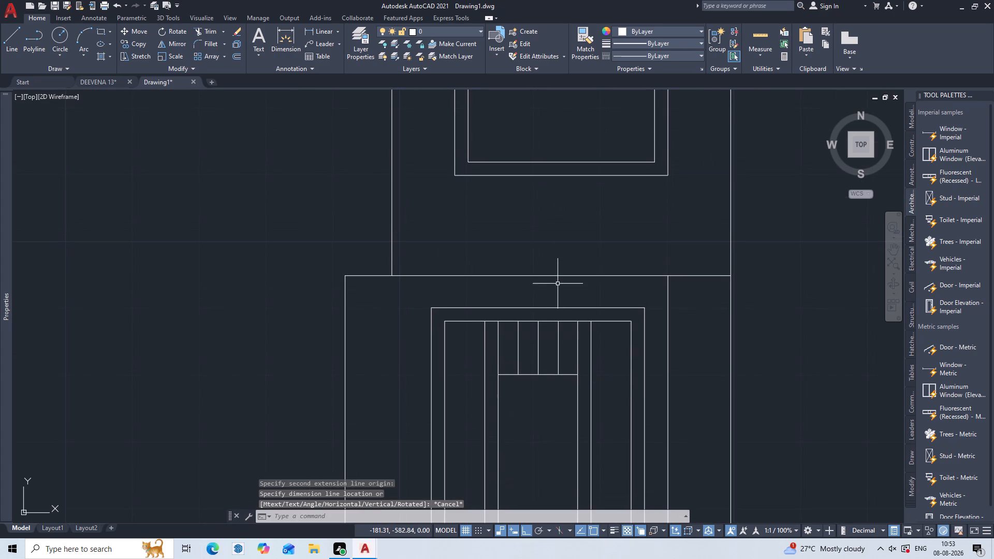
{"action": "middle_click_drag", "start_coordinate": [562, 211], "coordinate": [541, 330]}
{"action": "scroll", "coordinate": [558, 242], "scroll_direction": "down", "scroll_amount": 2}
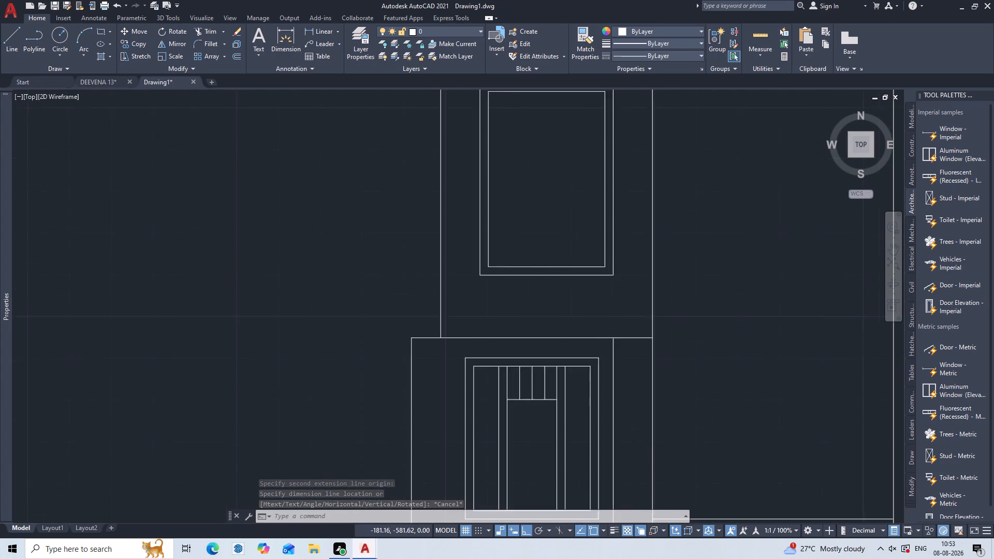
{"action": "middle_click_drag", "start_coordinate": [562, 215], "coordinate": [564, 234]}
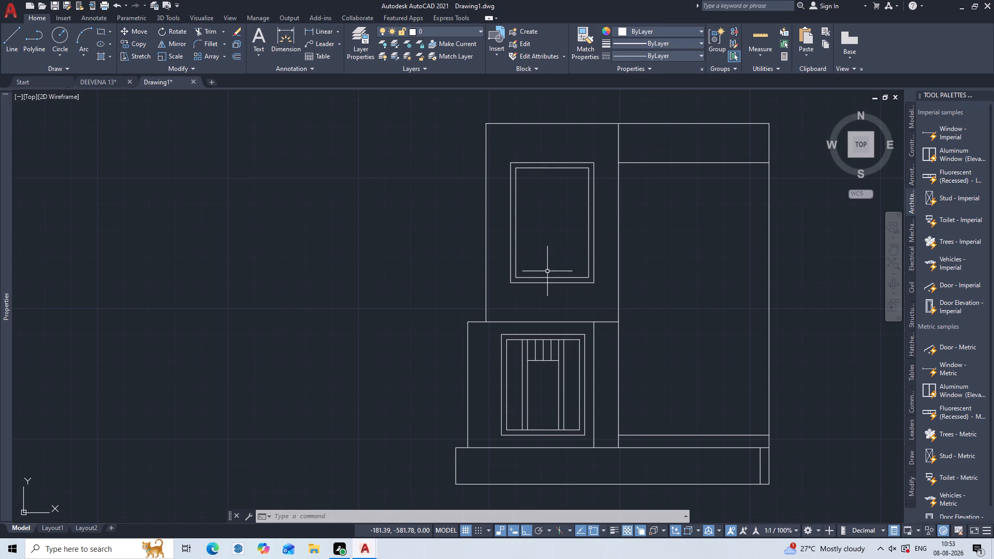
{"action": "scroll", "coordinate": [499, 377], "scroll_direction": "up", "scroll_amount": 3}
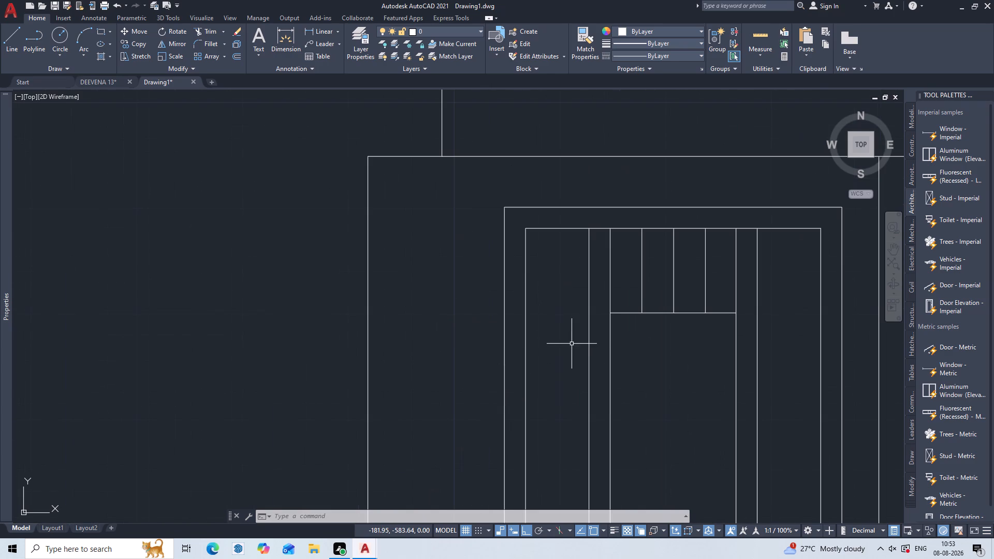
{"action": "key", "text": "d"}
{"action": "key", "text": "l"}
{"action": "key", "text": "i"}
{"action": "key", "text": "Return"}
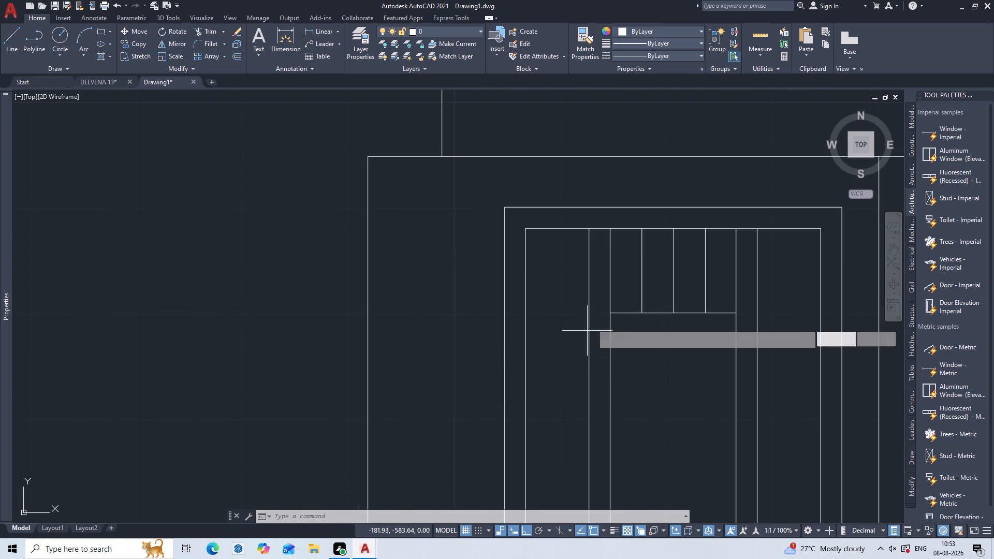
{"action": "left_click", "coordinate": [590, 231]}
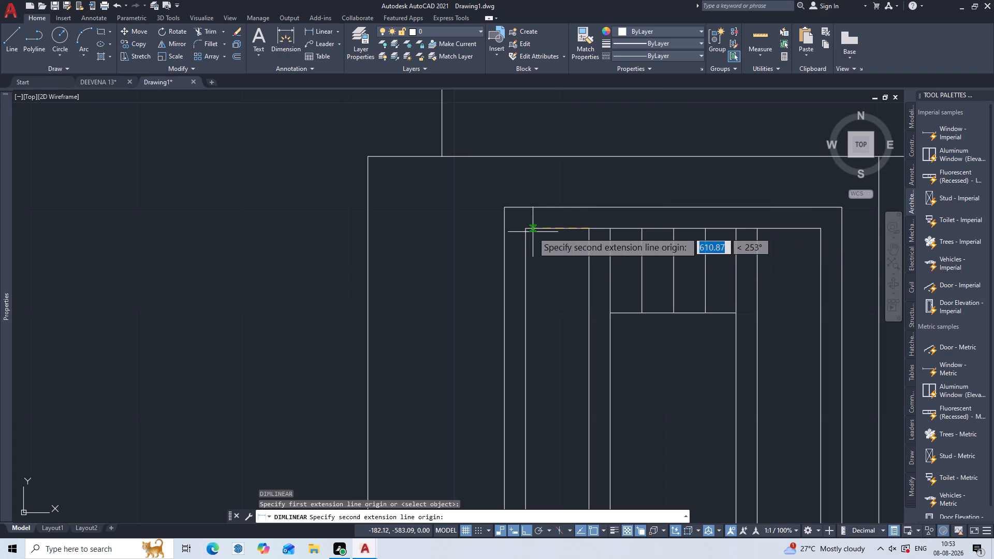
{"action": "left_click", "coordinate": [527, 230]}
{"action": "key", "text": "Escape"}
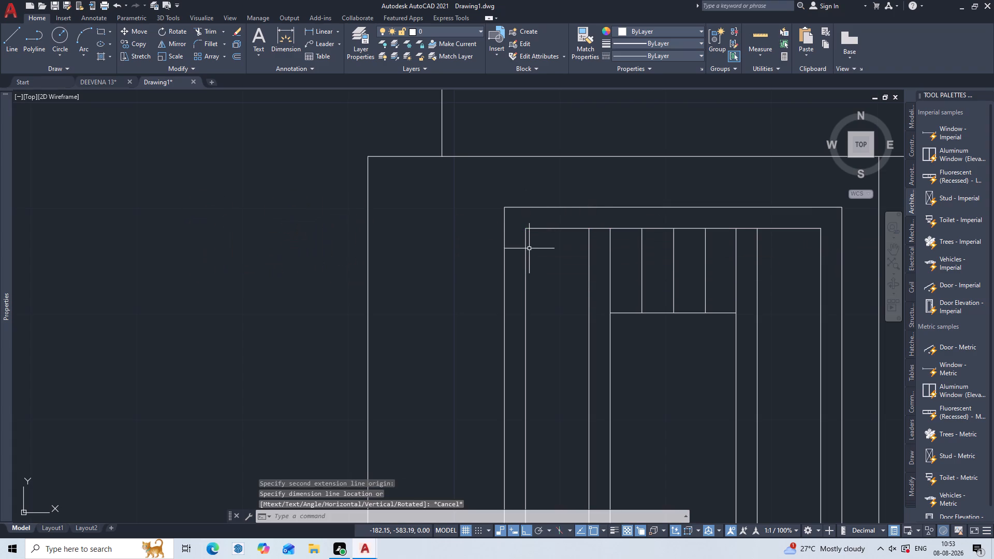
Explode the innermost rectangle of the upper room into separate lines.
{"action": "scroll", "coordinate": [580, 199], "scroll_direction": "down", "scroll_amount": 3}
{"action": "middle_click_drag", "start_coordinate": [580, 199], "coordinate": [527, 302]}
{"action": "scroll", "coordinate": [560, 170], "scroll_direction": "up", "scroll_amount": 2}
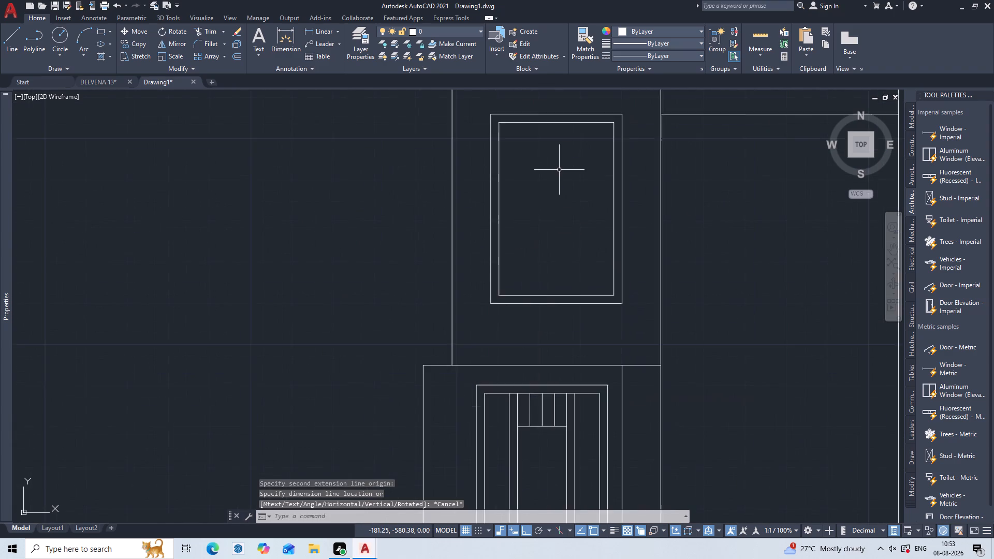
{"action": "key", "text": "x"}
{"action": "key", "text": "Return"}
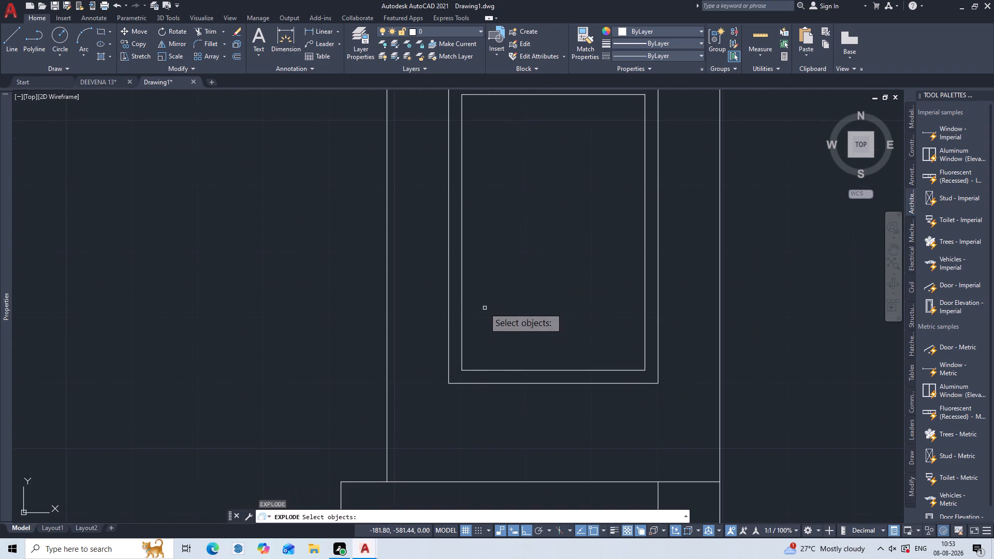
{"action": "left_click", "coordinate": [461, 351]}
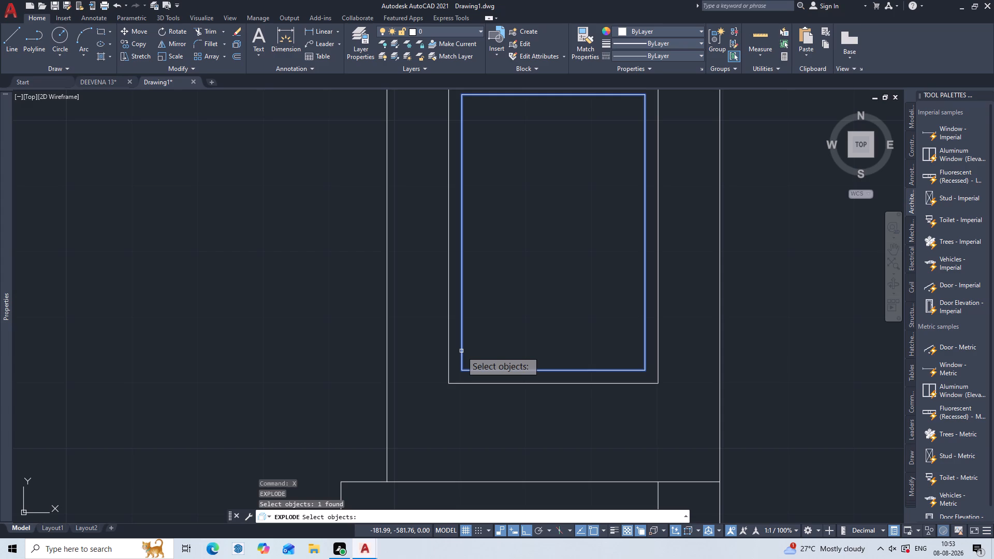
{"action": "key", "text": "Return"}
Offset the west and east sides of the upper room's innermost rectangle 0.3 m inward.
{"action": "key", "text": "o"}
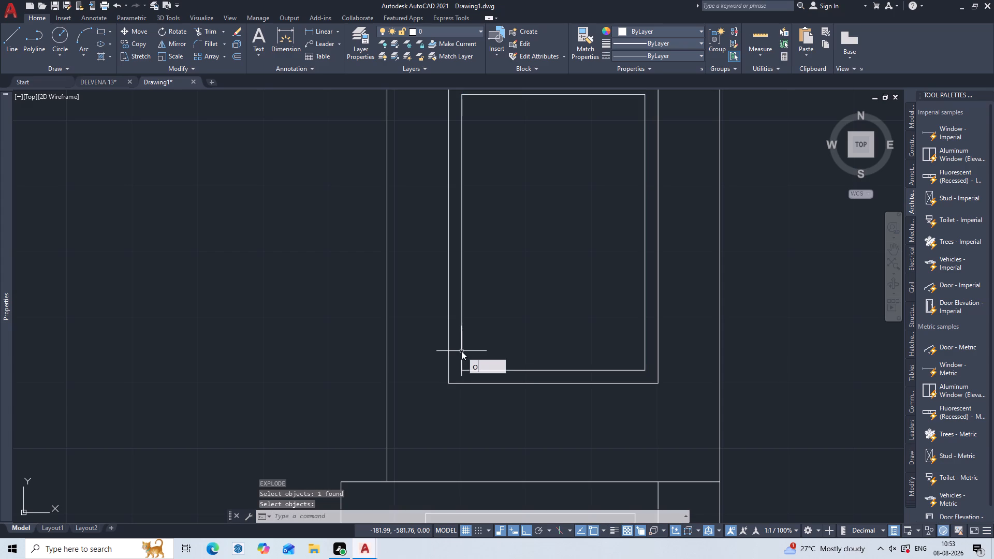
{"action": "key", "text": "Return"}
{"action": "type", "text": "0.3"}
{"action": "key", "text": "Return"}
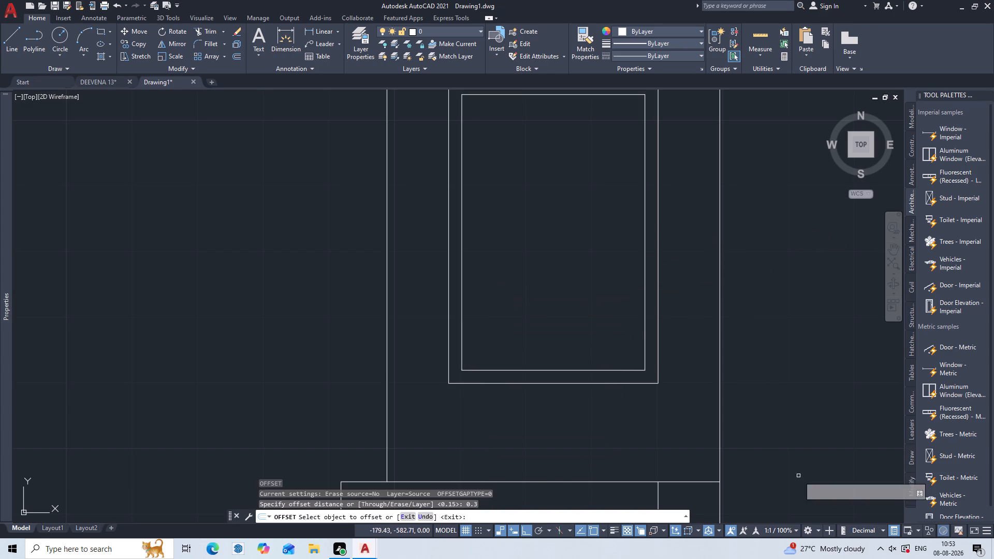
{"action": "left_click", "coordinate": [461, 352]}
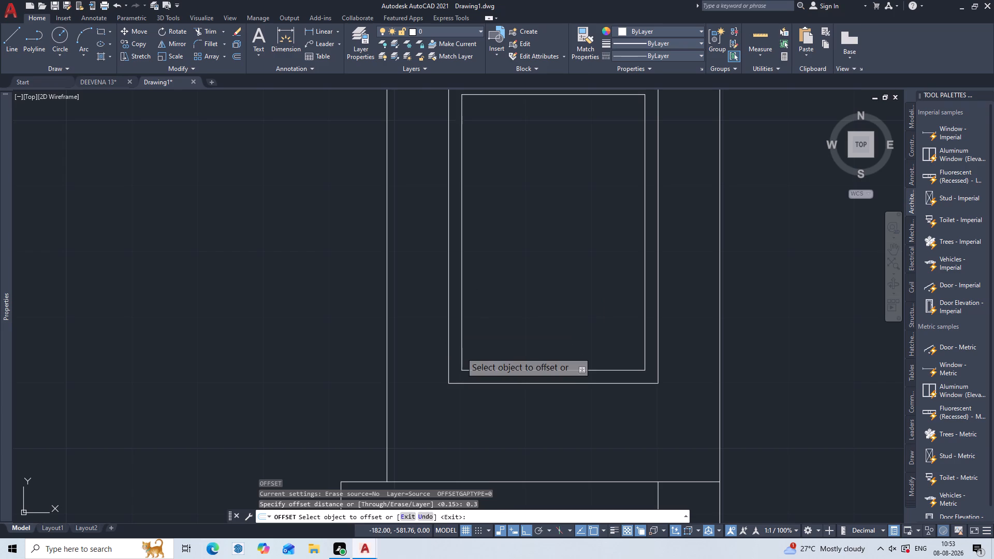
{"action": "left_click", "coordinate": [476, 352]}
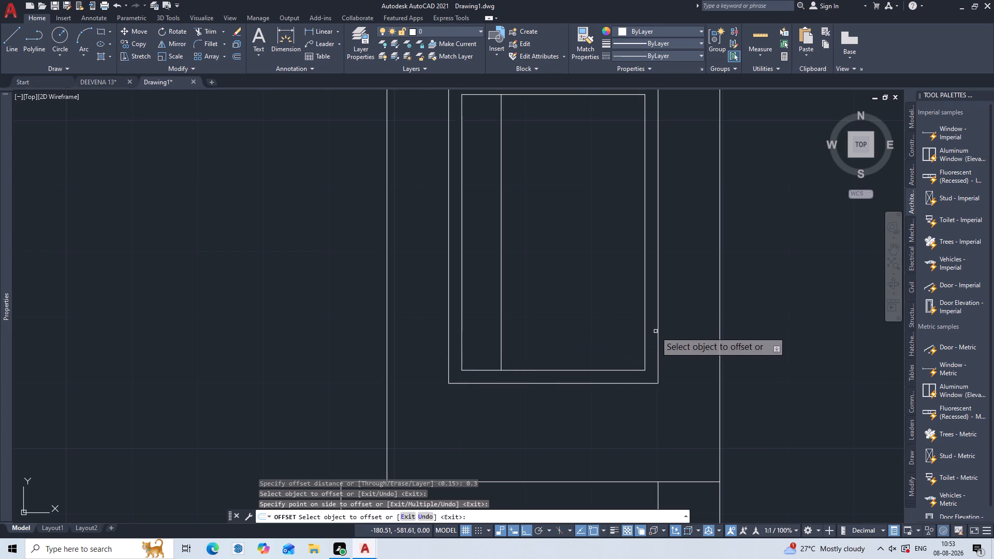
{"action": "left_click", "coordinate": [642, 344]}
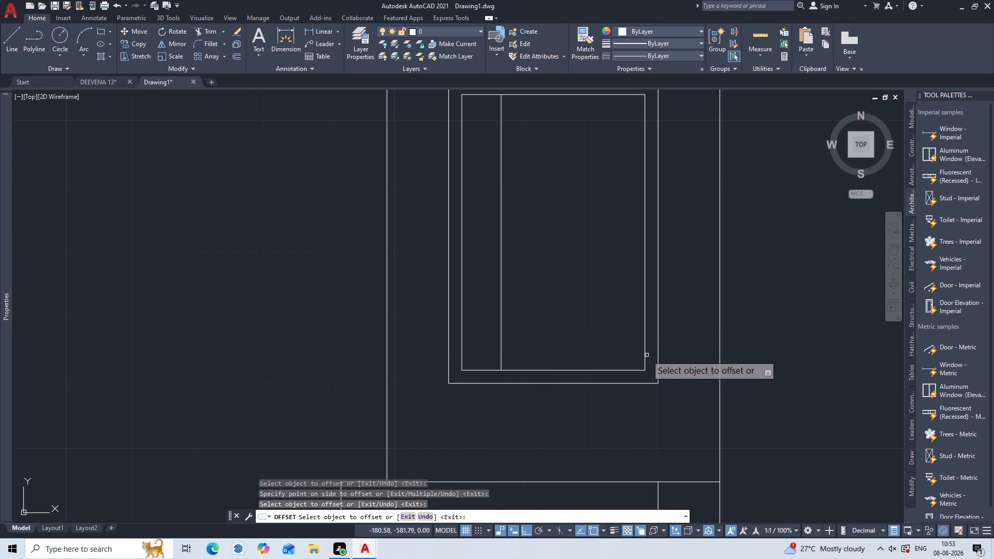
{"action": "left_click", "coordinate": [647, 355]}
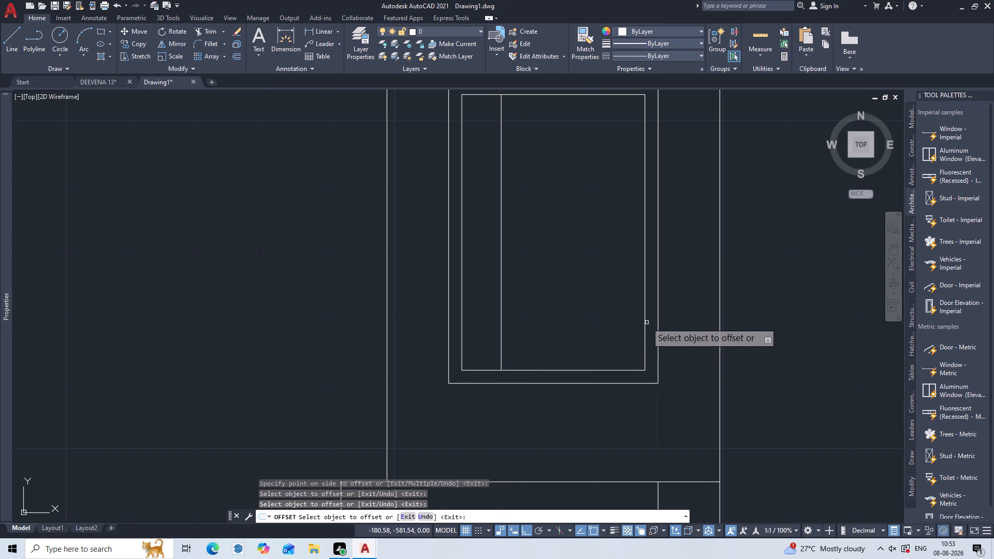
{"action": "left_click", "coordinate": [645, 319]}
{"action": "left_click", "coordinate": [633, 314]}
{"action": "key", "text": "Escape"}
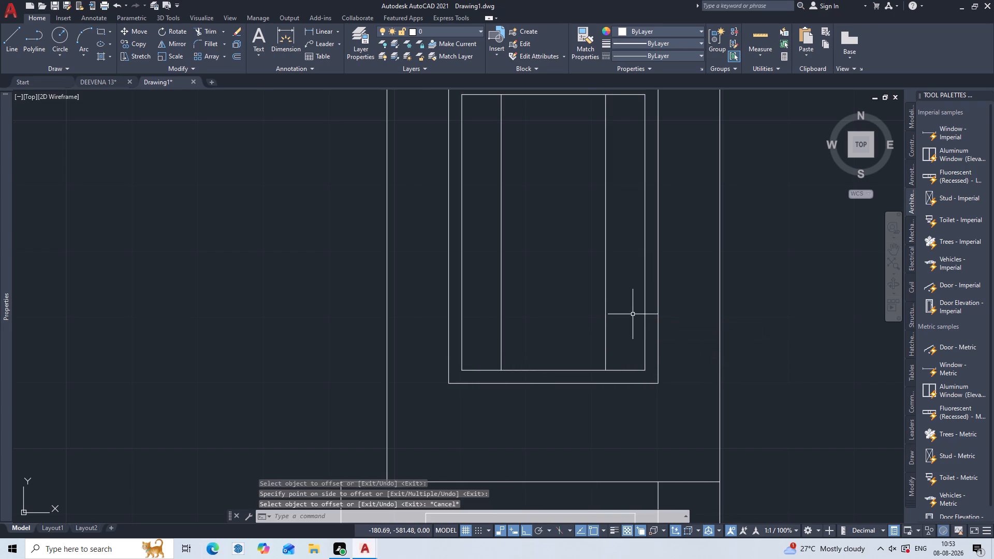
{"action": "key", "text": "Escape"}
{"action": "key", "text": "Escape"}
{"action": "key", "text": "Escape"}
{"action": "key", "text": "Escape"}
{"action": "key", "text": "Escape"}
{"action": "key", "text": "Escape"}
{"action": "key", "text": "Escape"}
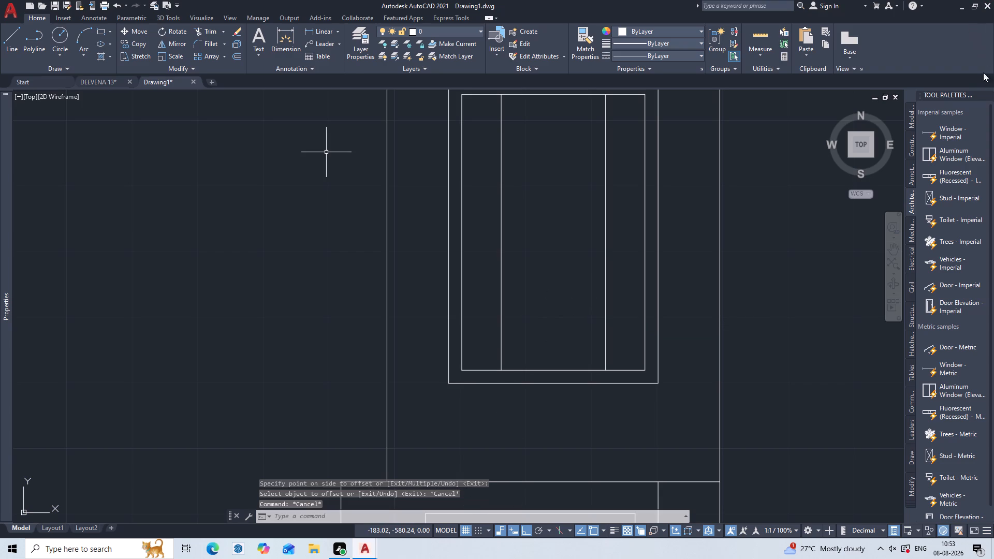
Offset each of the two full-height vertical lines 0.1 m toward the middle of the upper room's innermost rectangle.
{"action": "key", "text": "o"}
{"action": "key", "text": "Return"}
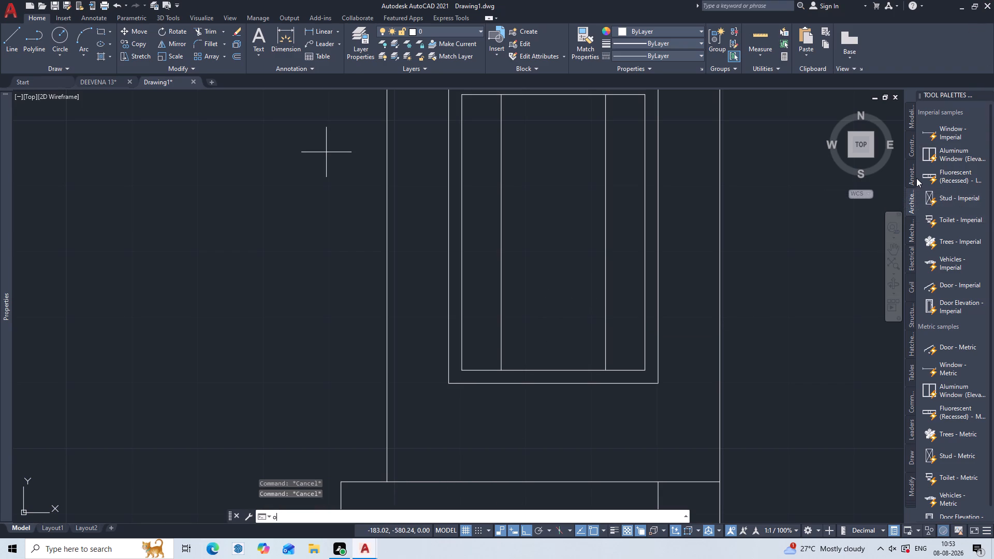
{"action": "type", "text": "0.1"}
{"action": "key", "text": "Return"}
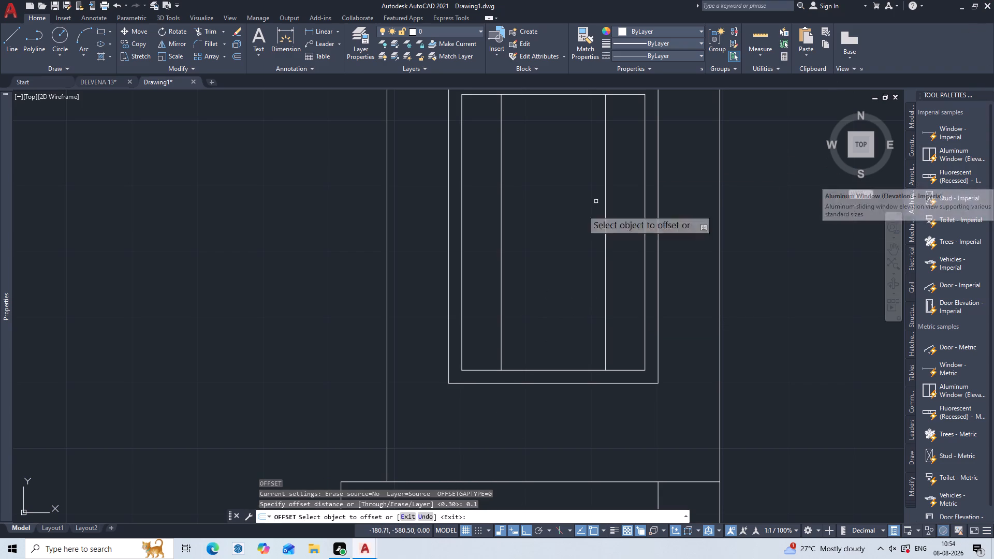
{"action": "left_click", "coordinate": [500, 347]}
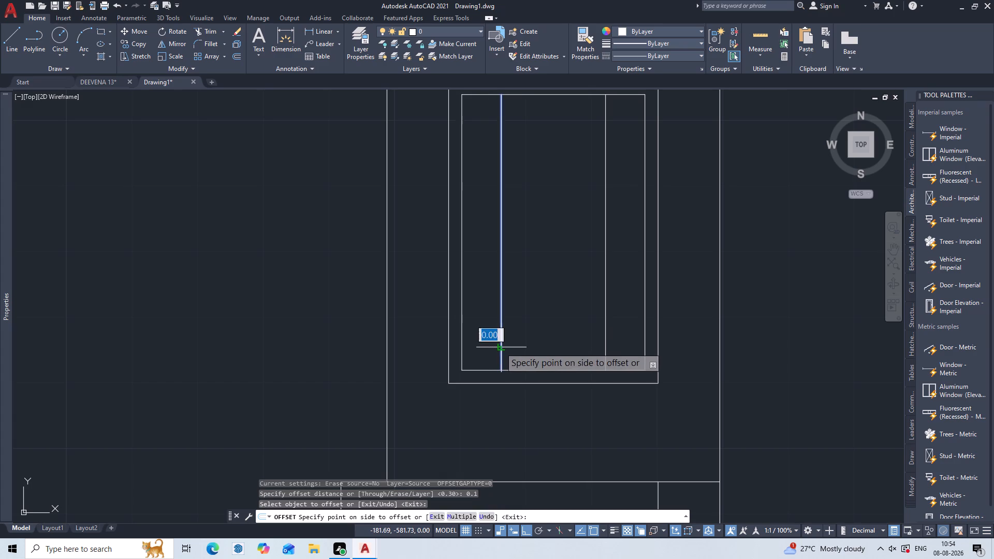
{"action": "left_click", "coordinate": [518, 333]}
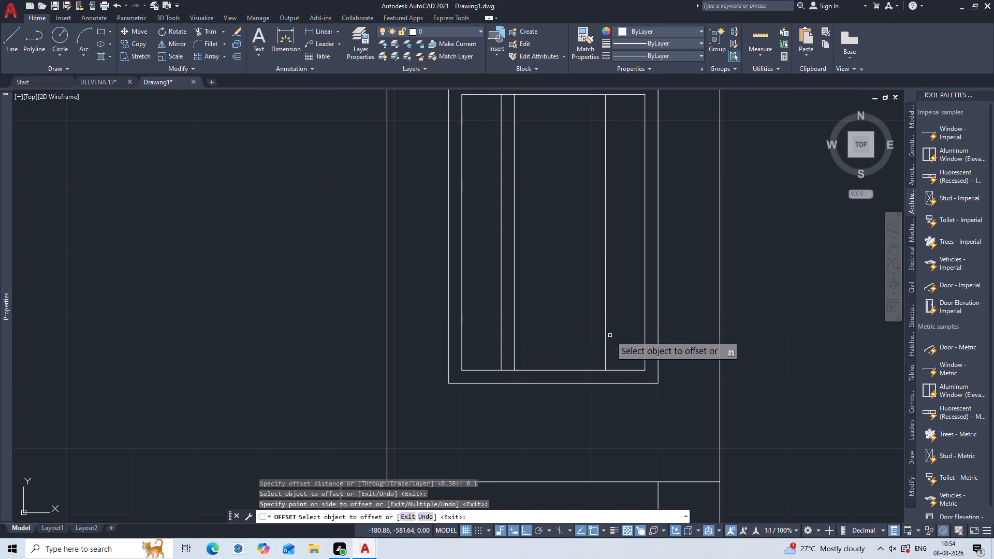
{"action": "left_click", "coordinate": [605, 334]}
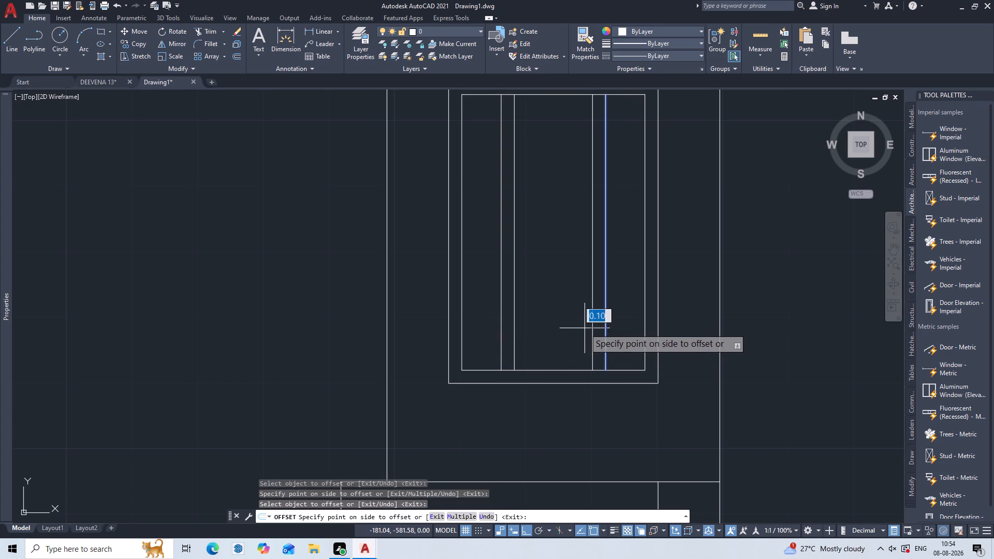
{"action": "left_click", "coordinate": [584, 328]}
{"action": "key", "text": "Escape"}
{"action": "key", "text": "Escape"}
{"action": "key", "text": "Escape"}
{"action": "key", "text": "Escape"}
{"action": "key", "text": "Escape"}
{"action": "key", "text": "Escape"}
{"action": "key", "text": "Escape"}
{"action": "key", "text": "Escape"}
{"action": "key", "text": "Escape"}
{"action": "key", "text": "Escape"}
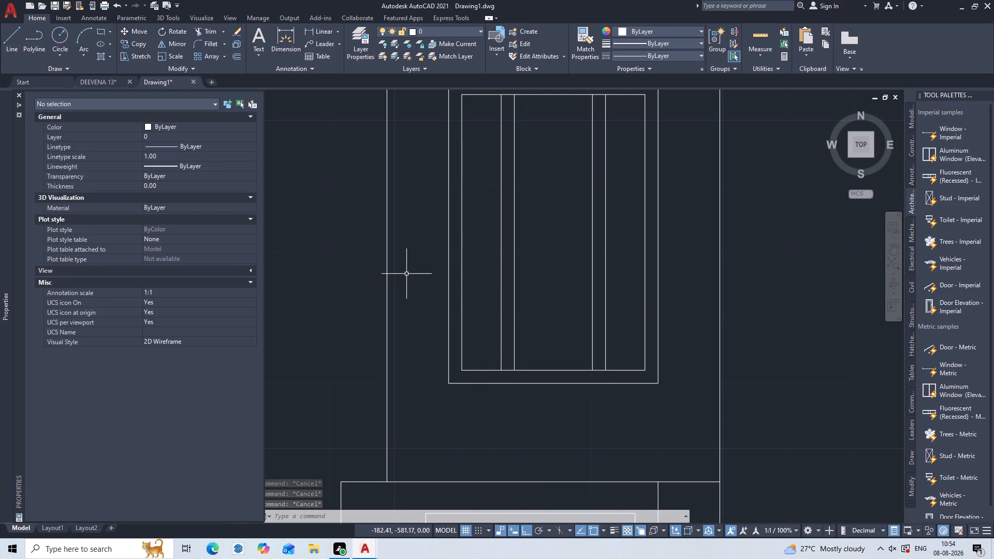
Check the length of the westernmost short vertical line in the lower room with a linear dimension, without placing it.
{"action": "scroll", "coordinate": [495, 286], "scroll_direction": "down", "scroll_amount": 2}
{"action": "middle_click_drag", "start_coordinate": [490, 320], "coordinate": [492, 226]}
{"action": "scroll", "coordinate": [498, 292], "scroll_direction": "up", "scroll_amount": 1}
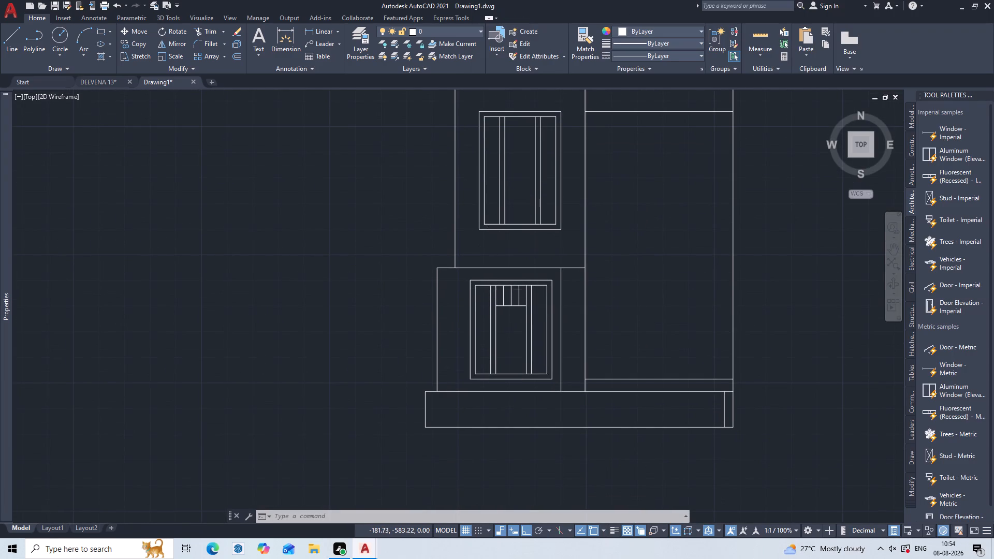
{"action": "scroll", "coordinate": [498, 292], "scroll_direction": "up", "scroll_amount": 1}
{"action": "middle_click_drag", "start_coordinate": [498, 292], "coordinate": [482, 224]}
{"action": "scroll", "coordinate": [487, 229], "scroll_direction": "up", "scroll_amount": 2}
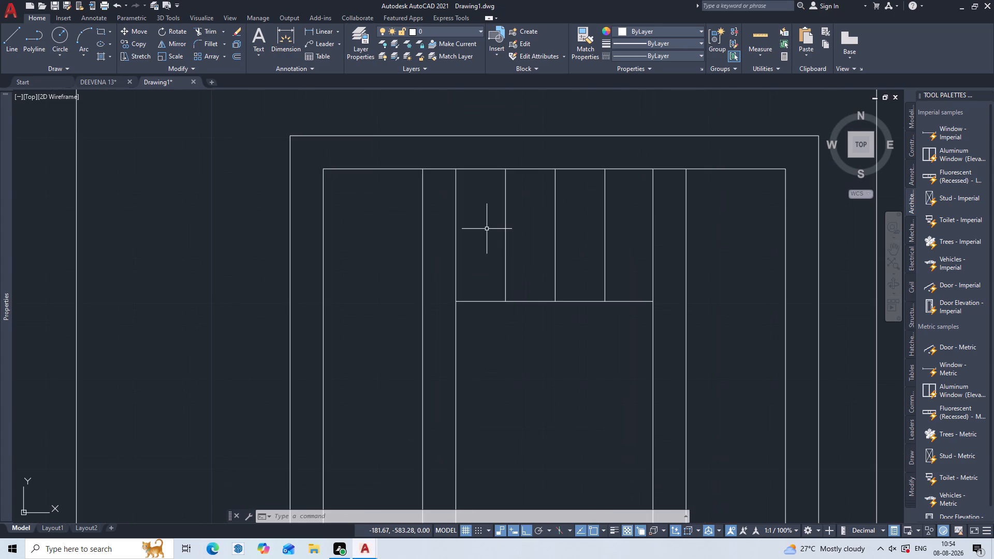
{"action": "type", "text": "dli"}
{"action": "key", "text": "Return"}
{"action": "left_click", "coordinate": [508, 305]}
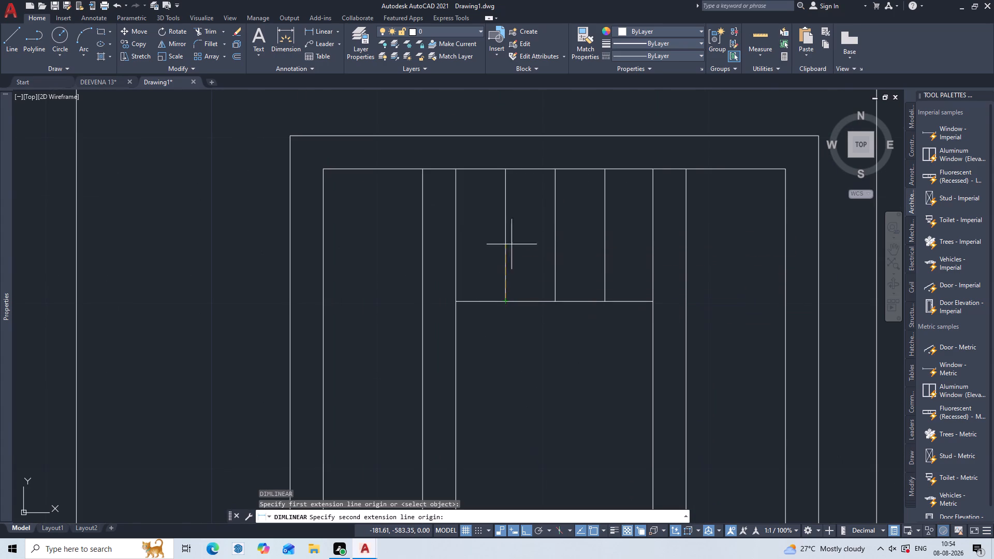
{"action": "left_click", "coordinate": [508, 169]}
{"action": "scroll", "coordinate": [513, 192], "scroll_direction": "down", "scroll_amount": 3}
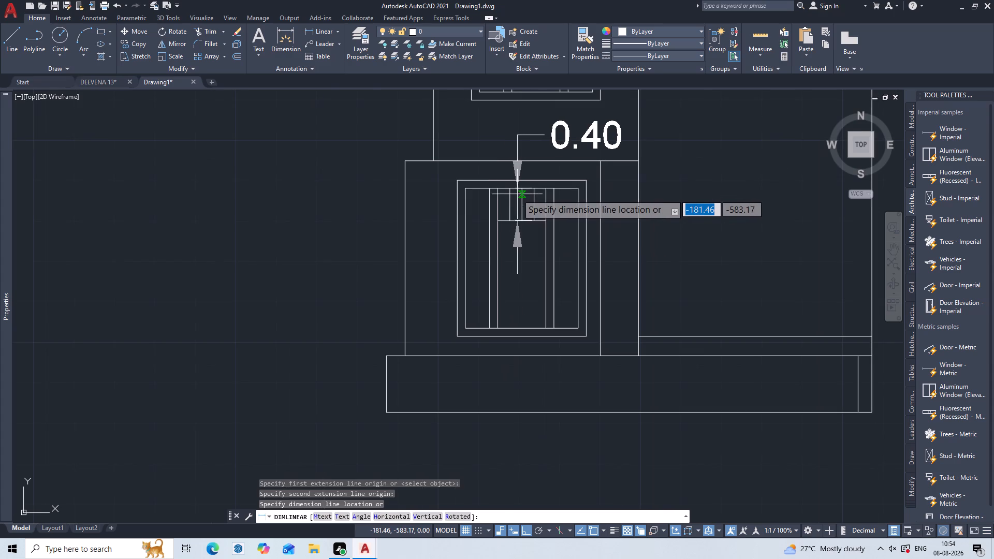
{"action": "key", "text": "Escape"}
Offset the top side of the upper room's innermost rectangle 0.4 m downward.
{"action": "scroll", "coordinate": [523, 191], "scroll_direction": "down", "scroll_amount": 2}
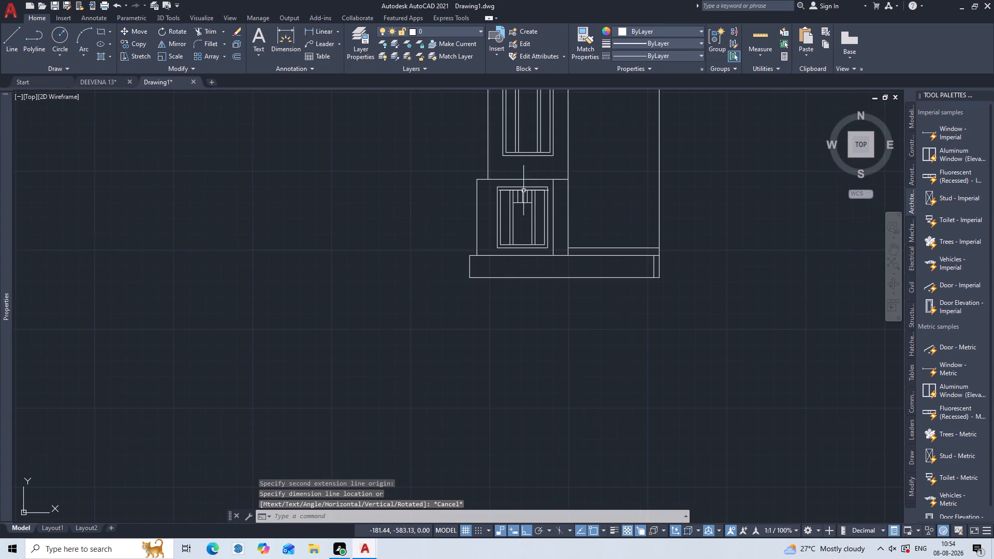
{"action": "middle_click_drag", "start_coordinate": [527, 155], "coordinate": [531, 232]}
{"action": "scroll", "coordinate": [531, 232], "scroll_direction": "up", "scroll_amount": 2}
{"action": "middle_click_drag", "start_coordinate": [527, 197], "coordinate": [539, 251]}
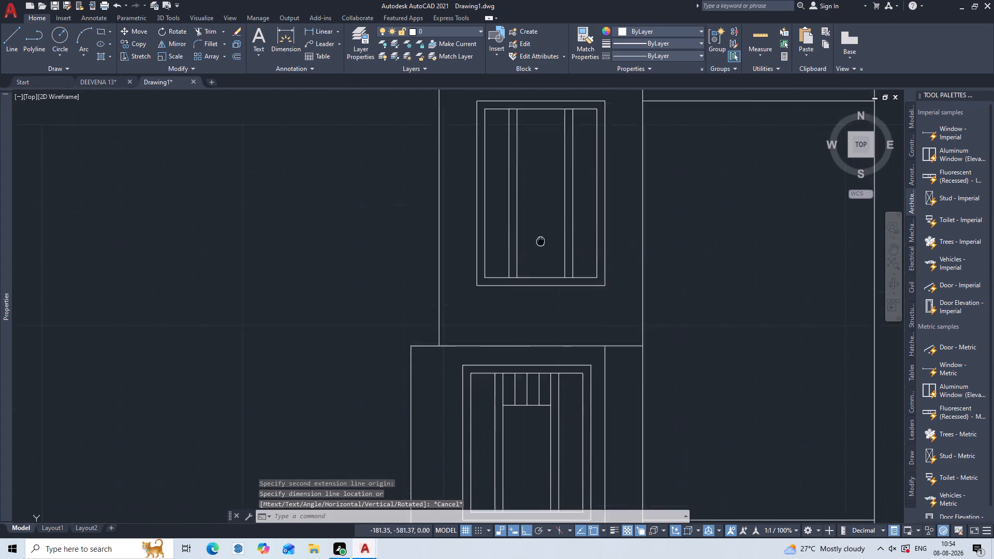
{"action": "middle_click_drag", "start_coordinate": [539, 251], "coordinate": [526, 298]}
{"action": "scroll", "coordinate": [526, 205], "scroll_direction": "up", "scroll_amount": 1}
{"action": "middle_click_drag", "start_coordinate": [524, 204], "coordinate": [514, 277]}
{"action": "key", "text": "o"}
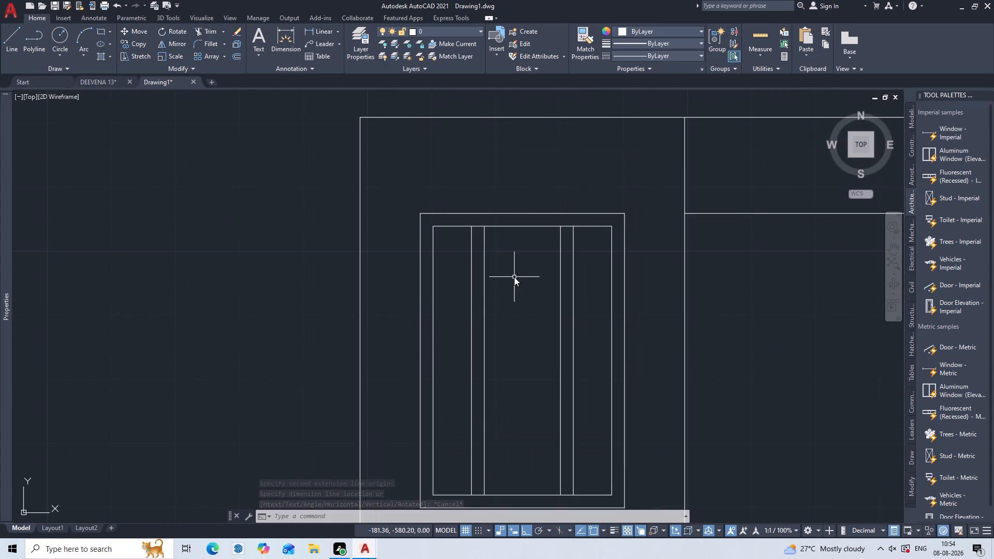
{"action": "key", "text": "Return"}
{"action": "type", "text": "0.4"}
{"action": "key", "text": "Return"}
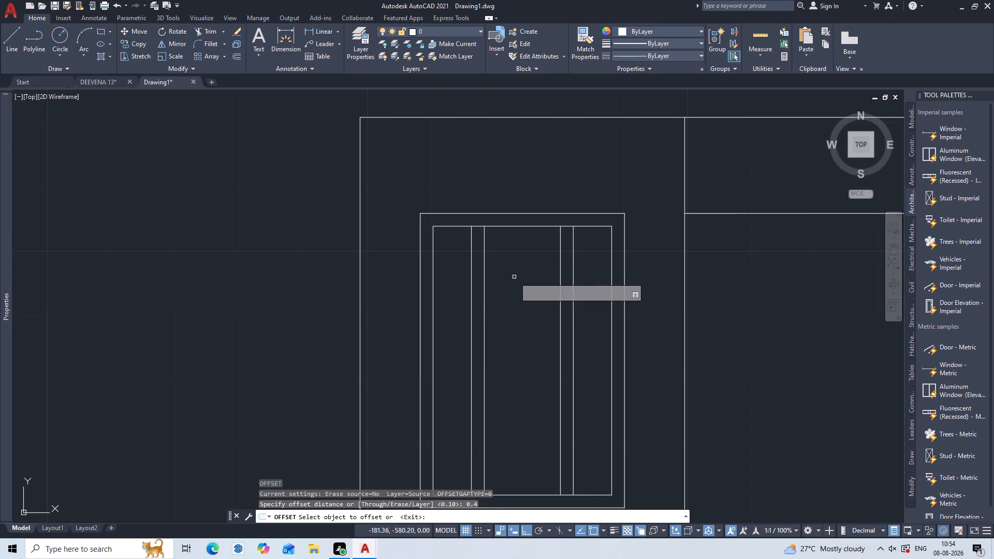
{"action": "left_click", "coordinate": [514, 228]}
{"action": "left_click", "coordinate": [510, 227]}
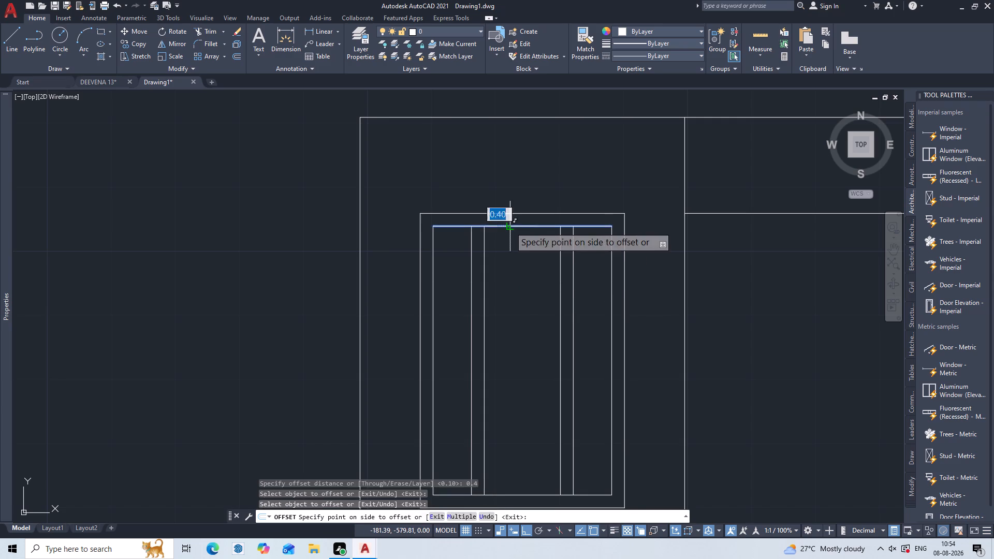
{"action": "left_click", "coordinate": [506, 265]}
{"action": "key", "text": "Escape"}
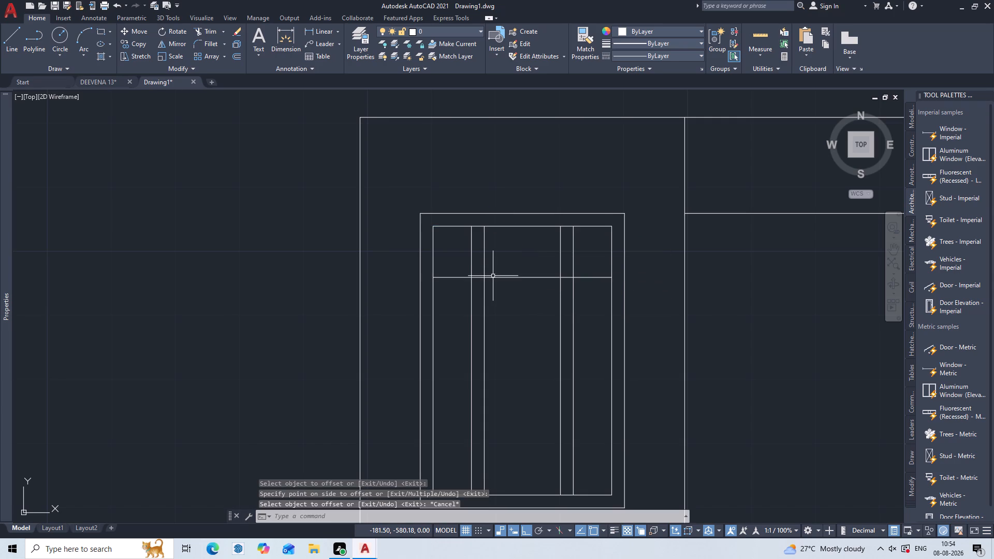
Trim the new horizontal line inside both vertical line pairs and erase its two outer pieces, keeping only the middle segment.
{"action": "type", "text": "tr"}
{"action": "key", "text": "Return"}
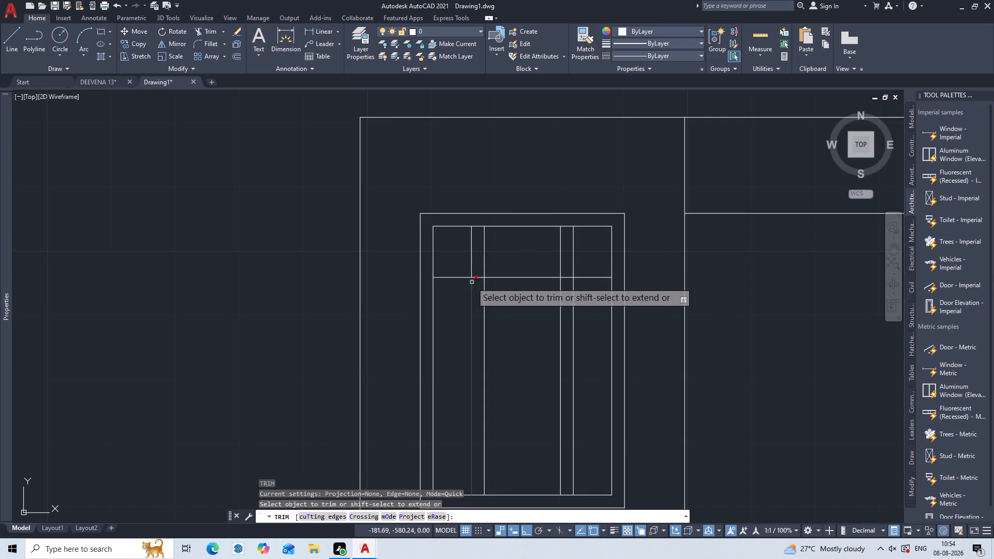
{"action": "left_click", "coordinate": [476, 278]}
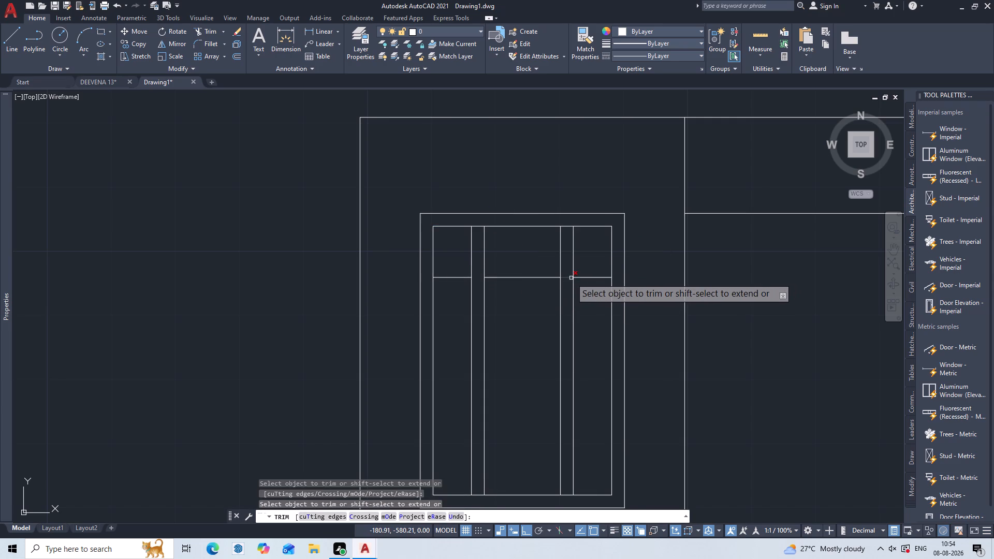
{"action": "left_click", "coordinate": [569, 278]}
{"action": "key", "text": "Escape"}
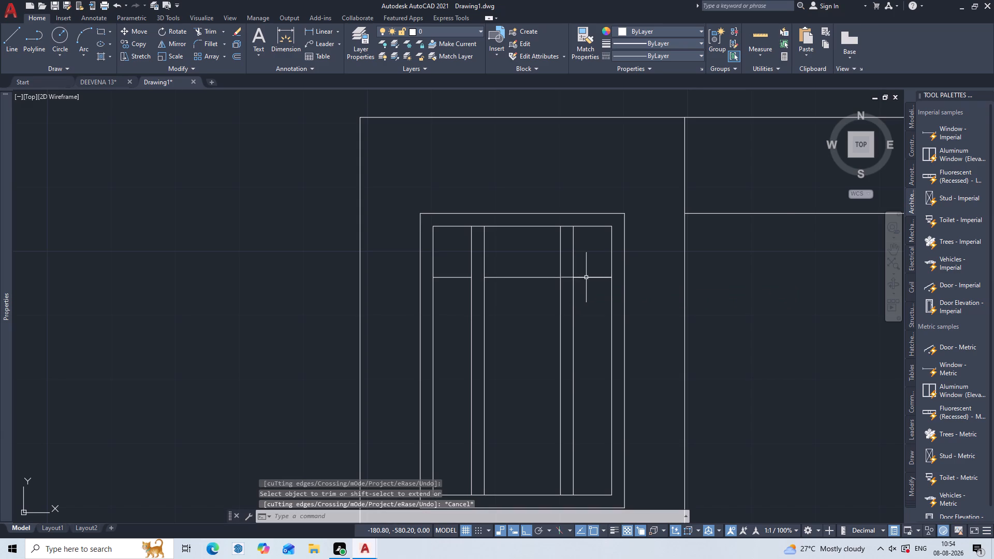
{"action": "left_click", "coordinate": [588, 277]}
{"action": "left_click", "coordinate": [446, 271]}
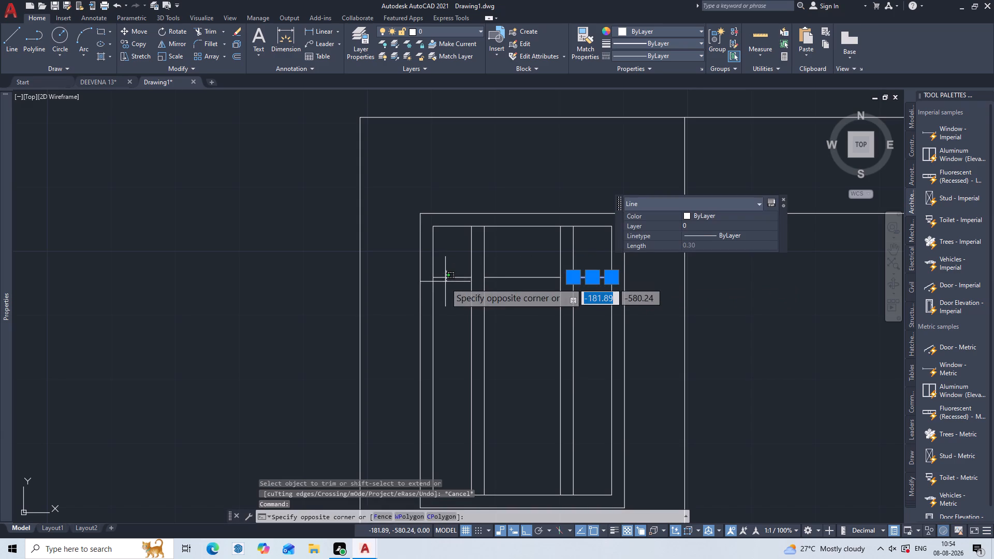
{"action": "left_click", "coordinate": [444, 290]}
{"action": "key", "text": "Delete"}
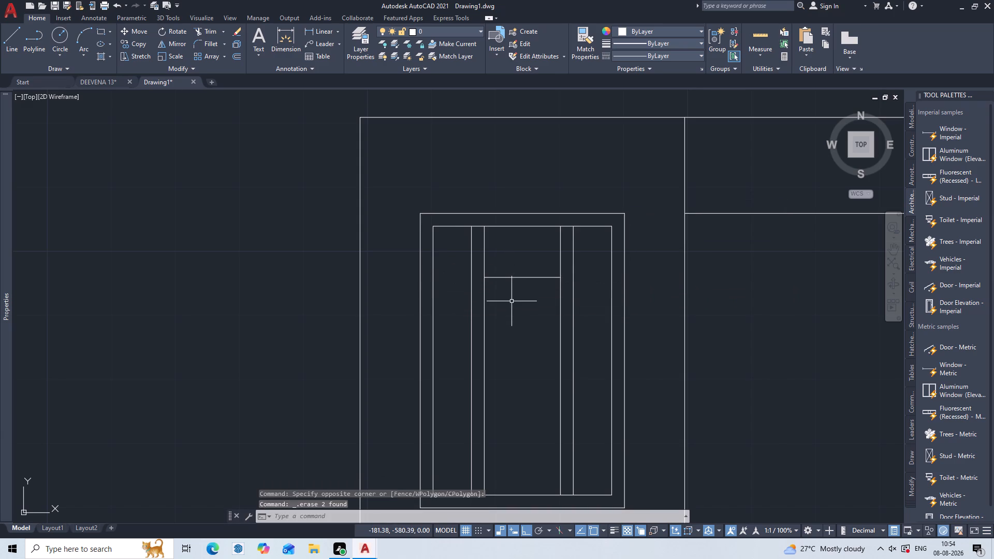
Offset the vertical line at the west end of the short horizontal line 0.15 m east.
{"action": "key", "text": "o"}
{"action": "key", "text": "Return"}
{"action": "key", "text": "0"}
{"action": "type", "text": ".15"}
{"action": "key", "text": "Return"}
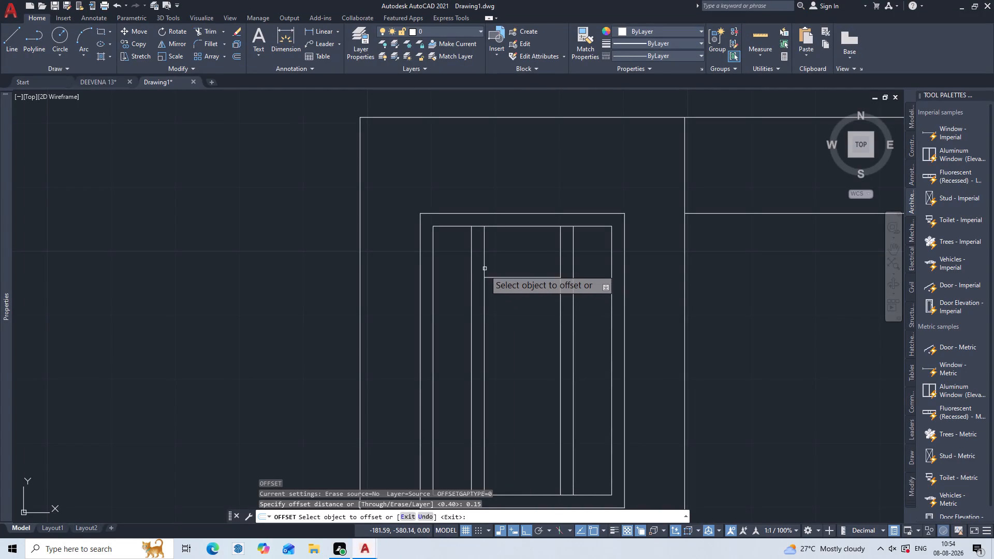
{"action": "left_click", "coordinate": [485, 270]}
{"action": "left_click", "coordinate": [488, 268]}
{"action": "key", "text": "Escape"}
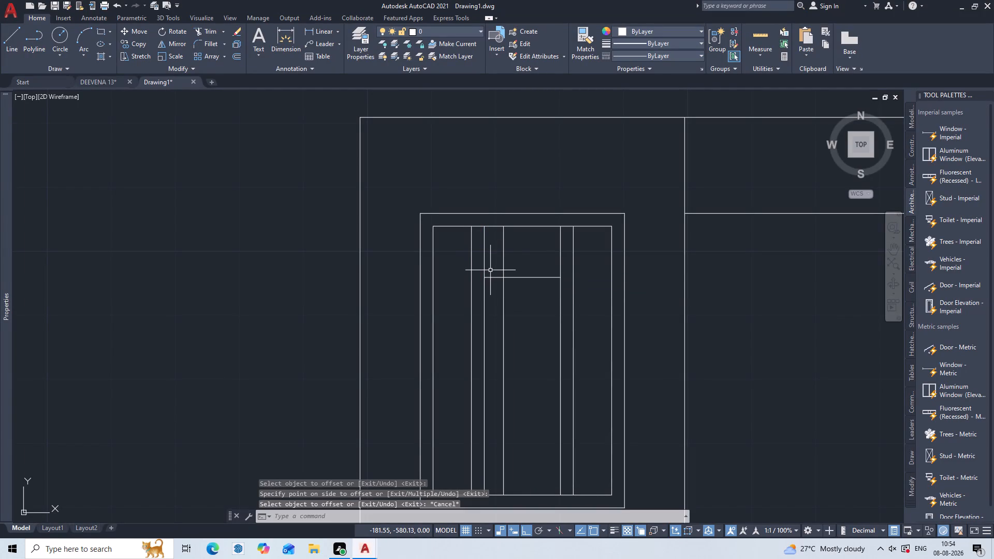
Trim the new vertical line below the short horizontal line.
{"action": "type", "text": "tr"}
{"action": "key", "text": "Return"}
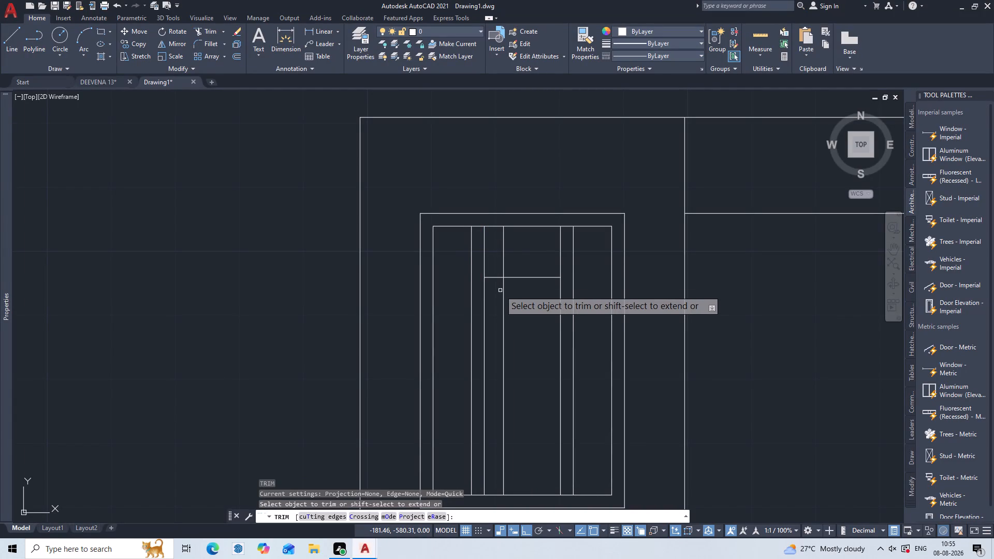
{"action": "left_click", "coordinate": [503, 291]}
{"action": "key", "text": "Escape"}
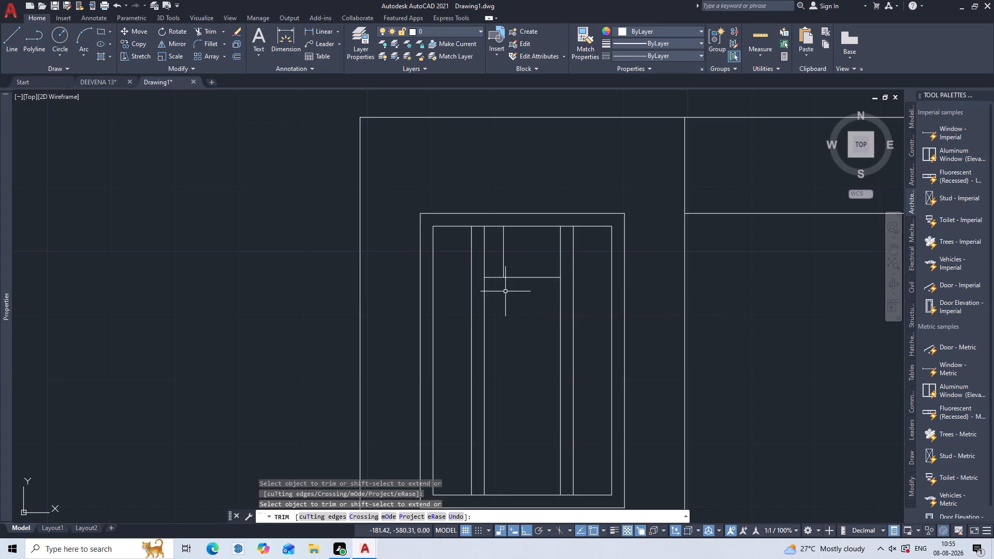
Offset the short vertical line above the upper room's short horizontal line 0.15 m east, twice in succession.
{"action": "key", "text": "o"}
{"action": "key", "text": "Return"}
{"action": "type", "text": "0.15"}
{"action": "key", "text": "Return"}
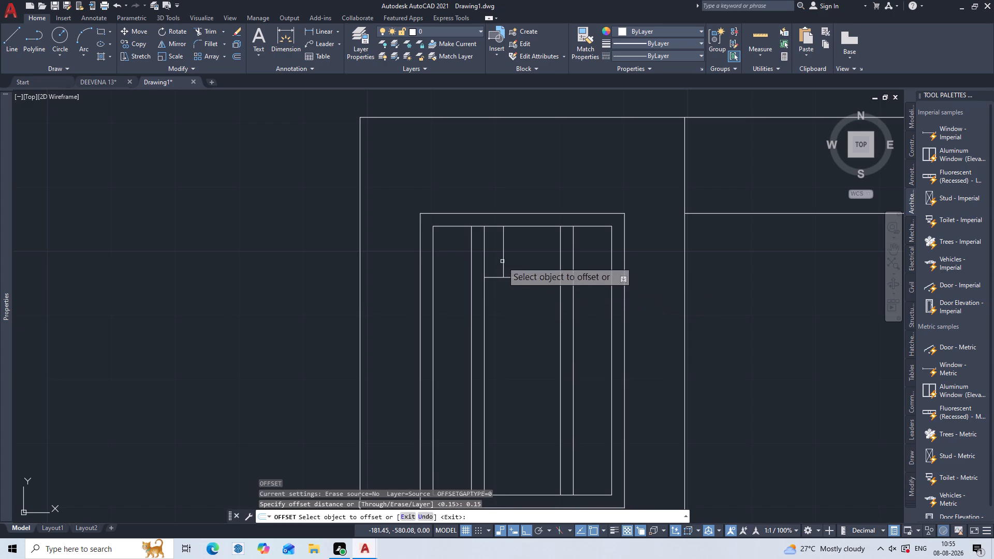
{"action": "left_click", "coordinate": [504, 258]}
{"action": "left_click", "coordinate": [515, 263]}
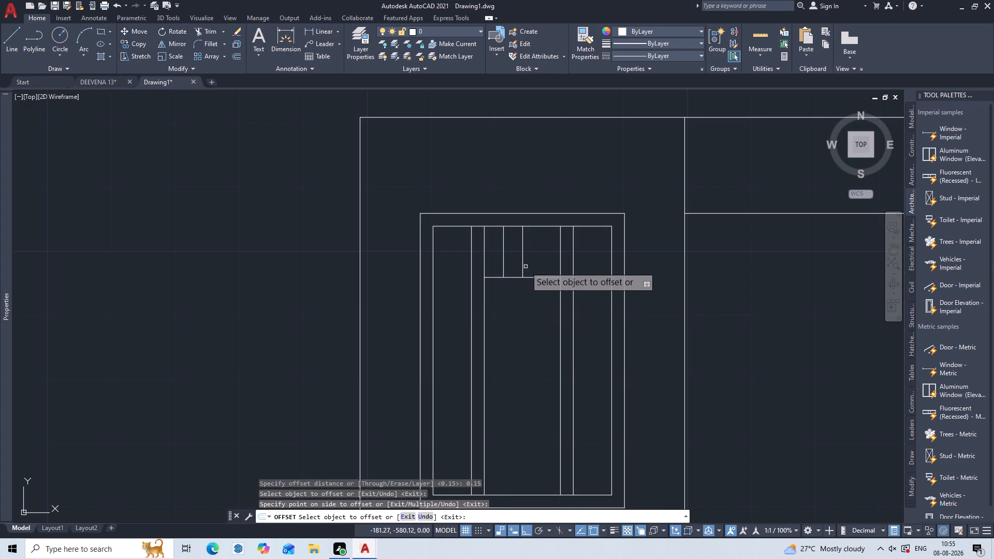
{"action": "left_click", "coordinate": [525, 267]}
{"action": "left_click", "coordinate": [525, 270]}
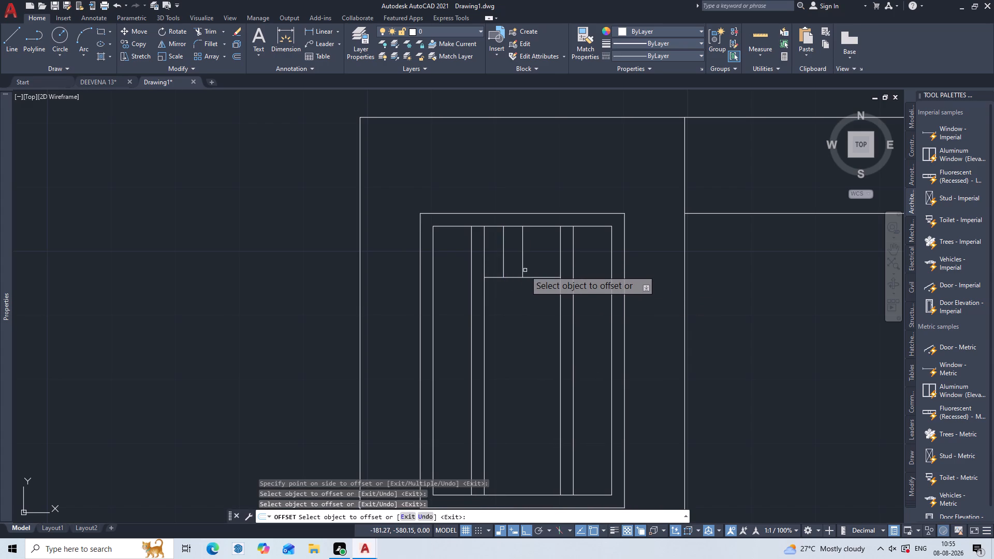
{"action": "left_click", "coordinate": [522, 272]}
{"action": "left_click", "coordinate": [530, 269]}
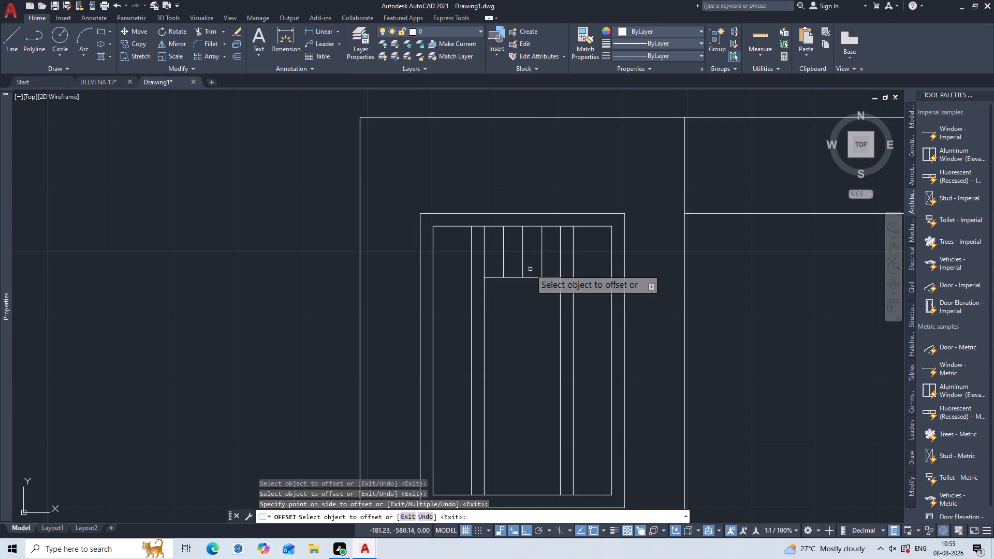
{"action": "key", "text": "Escape"}
{"action": "key", "text": "Escape"}
{"action": "key", "text": "Escape"}
{"action": "key", "text": "Escape"}
{"action": "key", "text": "Escape"}
{"action": "key", "text": "Escape"}
{"action": "key", "text": "Escape"}
{"action": "key", "text": "Escape"}
{"action": "key", "text": "Escape"}
{"action": "key", "text": "Escape"}
{"action": "key", "text": "Escape"}
{"action": "key", "text": "Escape"}
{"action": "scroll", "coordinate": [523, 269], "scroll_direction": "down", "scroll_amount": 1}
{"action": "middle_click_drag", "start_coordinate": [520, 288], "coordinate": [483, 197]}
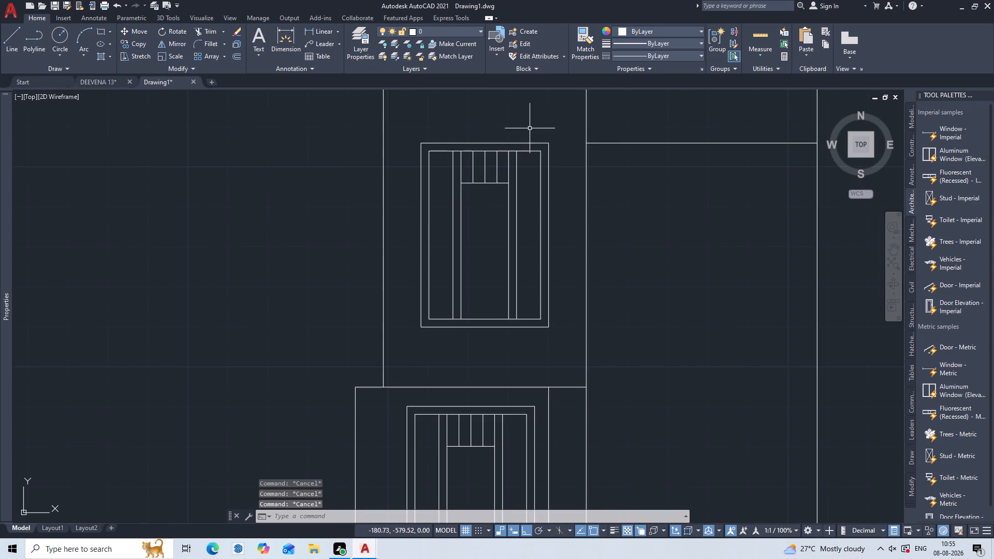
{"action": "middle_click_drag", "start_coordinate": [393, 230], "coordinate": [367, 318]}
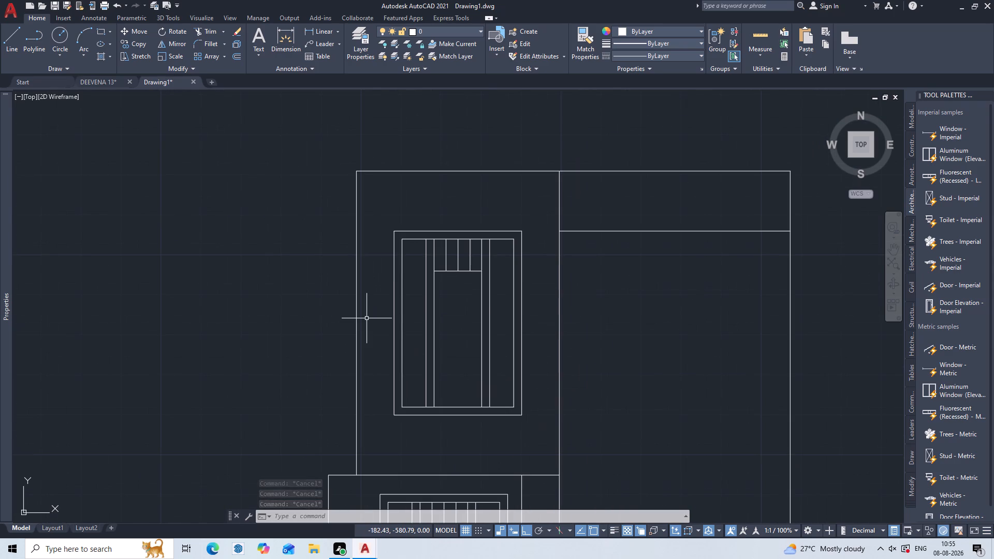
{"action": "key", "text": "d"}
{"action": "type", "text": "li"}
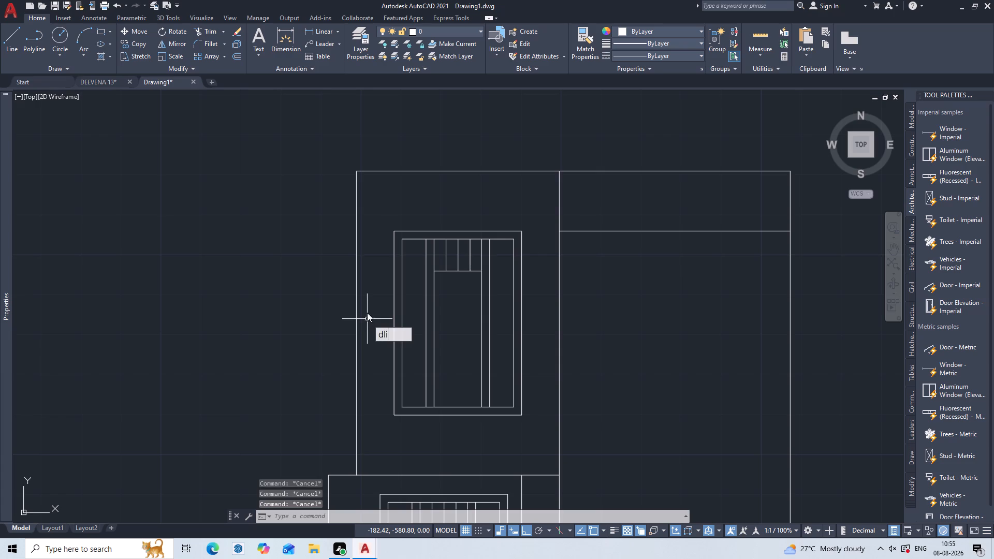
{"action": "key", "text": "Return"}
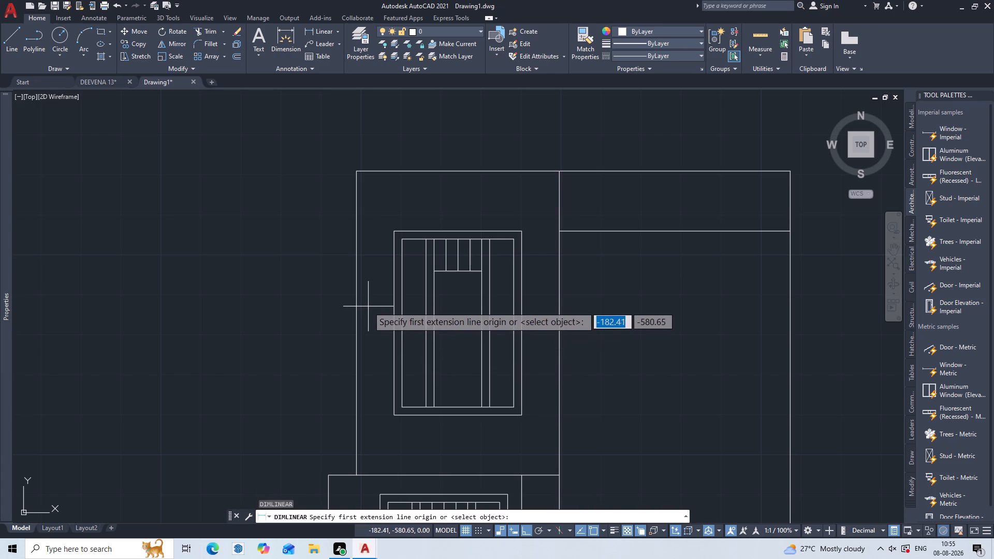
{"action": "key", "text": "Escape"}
Offset the upper room's west, top and east outer lines 0.2 m inward.
{"action": "key", "text": "o"}
{"action": "key", "text": "Return"}
{"action": "key", "text": "0"}
{"action": "key", "text": "period"}
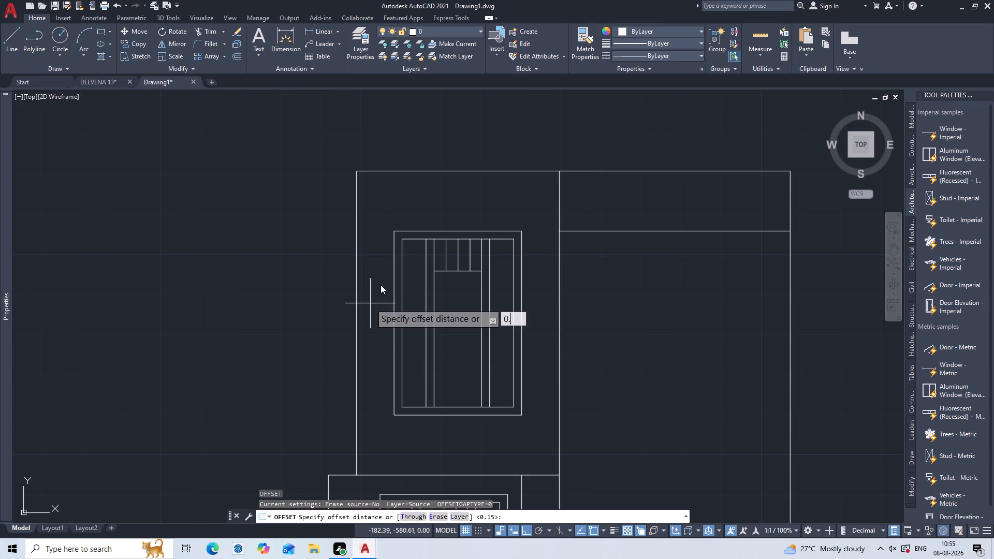
{"action": "key", "text": "2"}
{"action": "key", "text": "Return"}
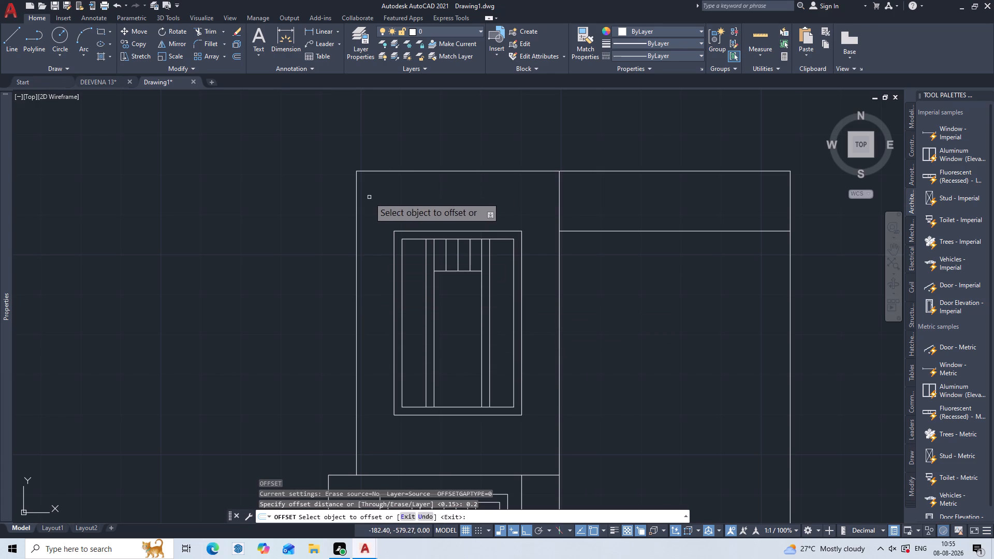
{"action": "left_click", "coordinate": [357, 243]}
{"action": "left_click", "coordinate": [376, 248]}
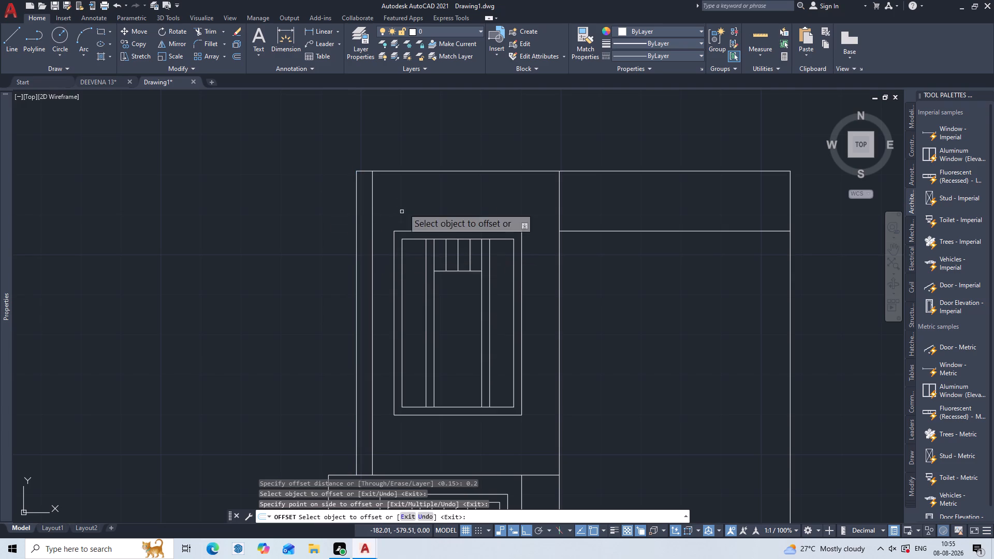
{"action": "left_click", "coordinate": [412, 172]}
{"action": "left_click", "coordinate": [415, 194]}
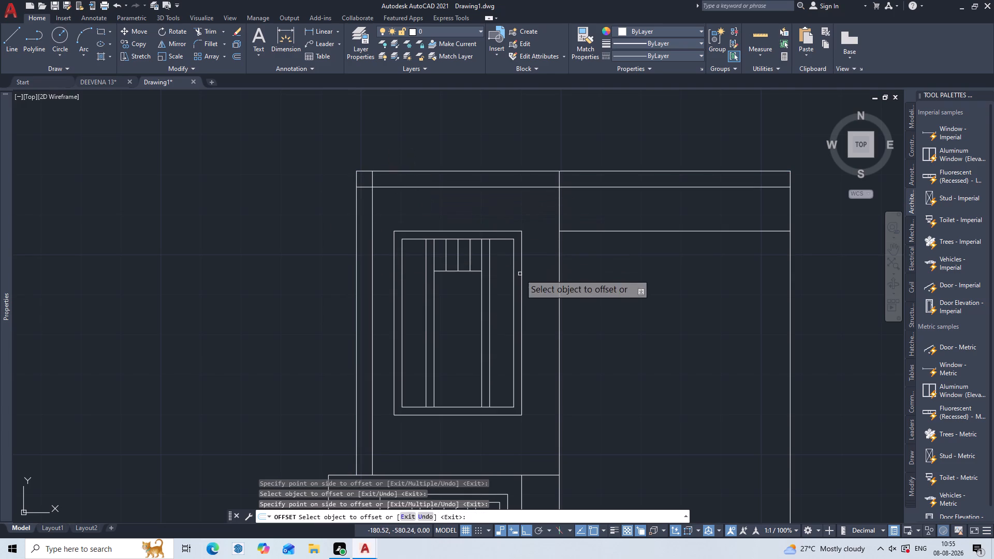
{"action": "left_click", "coordinate": [559, 304]}
{"action": "left_click", "coordinate": [548, 309]}
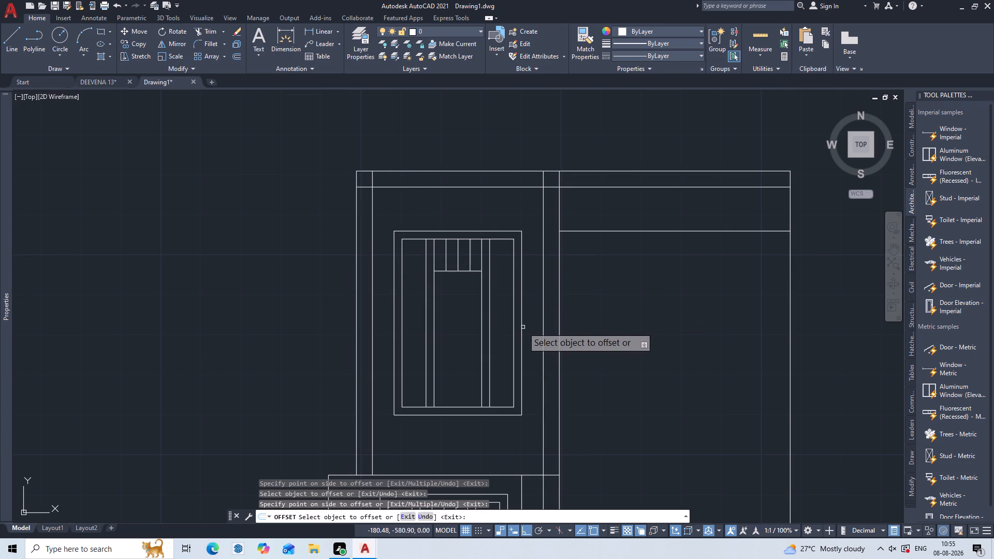
Offset the line between the upper and lower rooms 0.2 m upward into the upper room.
{"action": "scroll", "coordinate": [523, 327], "scroll_direction": "down", "scroll_amount": 2}
{"action": "middle_click_drag", "start_coordinate": [523, 327], "coordinate": [539, 219]}
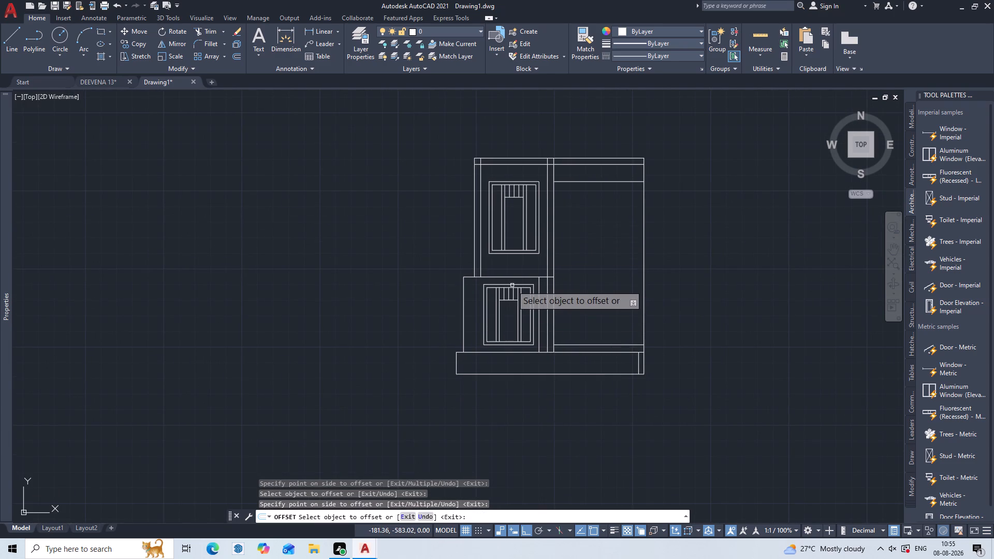
{"action": "scroll", "coordinate": [509, 279], "scroll_direction": "up", "scroll_amount": 3}
{"action": "left_click", "coordinate": [509, 275]}
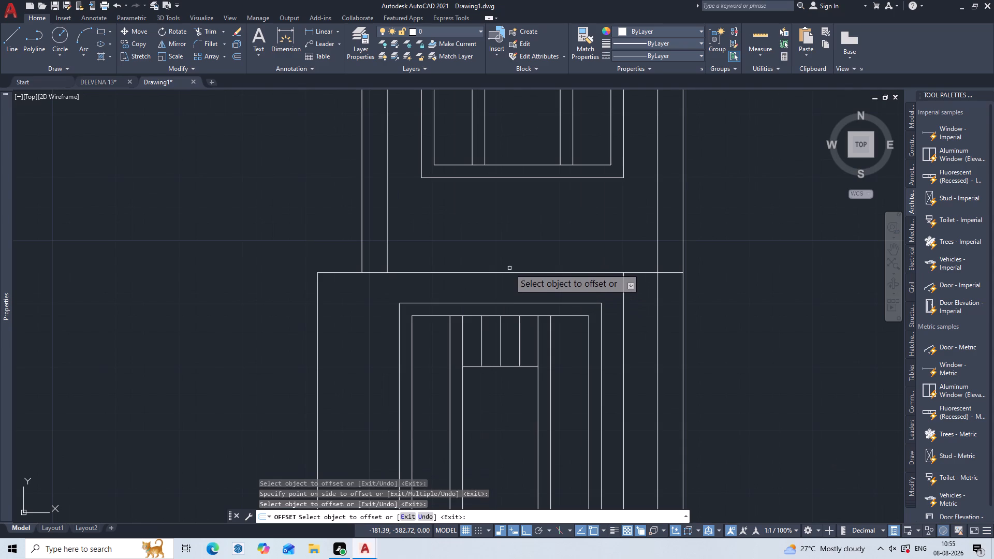
{"action": "left_click", "coordinate": [511, 274]}
{"action": "left_click", "coordinate": [514, 251]}
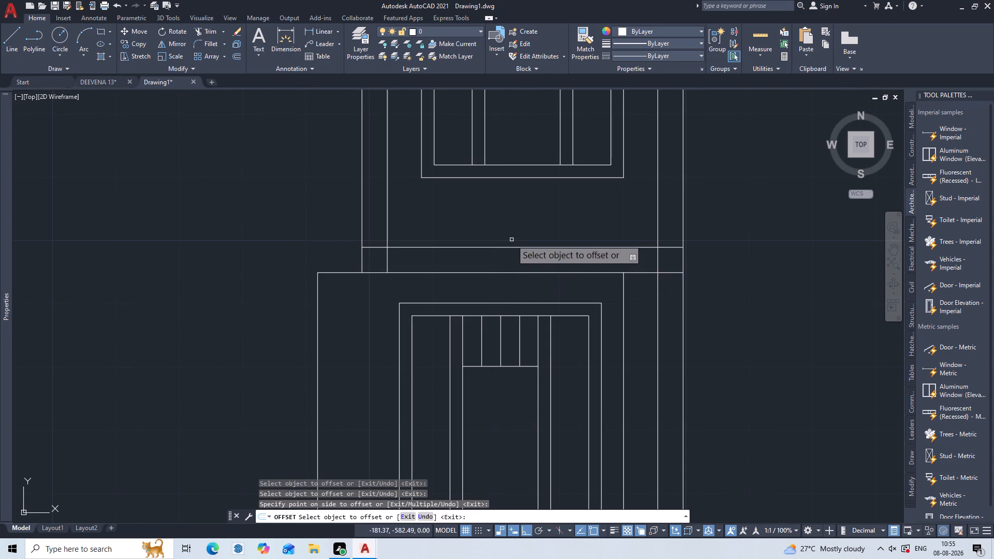
{"action": "key", "text": "Escape"}
{"action": "key", "text": "Escape"}
{"action": "key", "text": "Escape"}
{"action": "key", "text": "Escape"}
{"action": "key", "text": "Escape"}
{"action": "key", "text": "Escape"}
{"action": "key", "text": "Escape"}
Trim the overlapping ends of the offset lines at the upper room's two bottom corners.
{"action": "type", "text": "tr"}
{"action": "key", "text": "Return"}
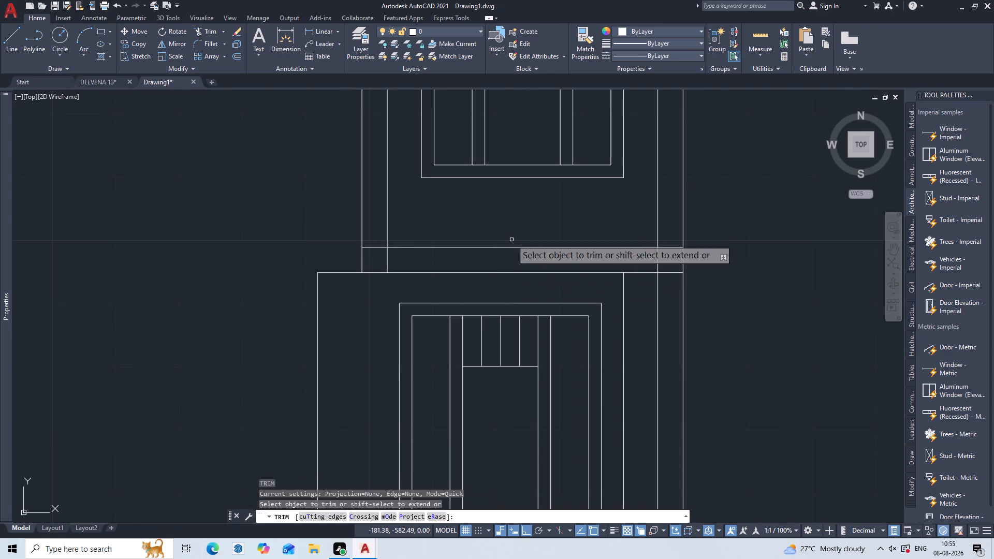
{"action": "left_click", "coordinate": [371, 245]}
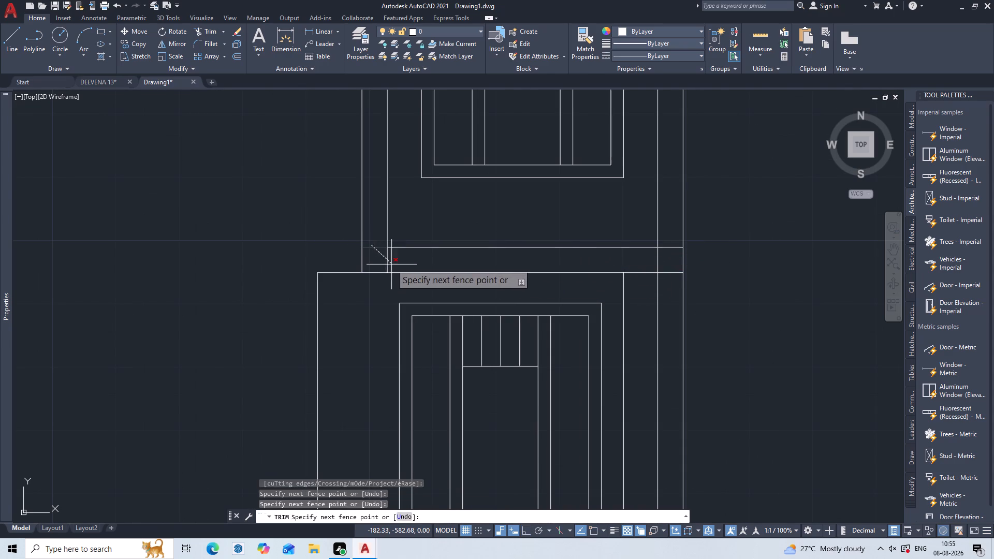
{"action": "left_click", "coordinate": [394, 266]}
{"action": "left_click", "coordinate": [678, 244]}
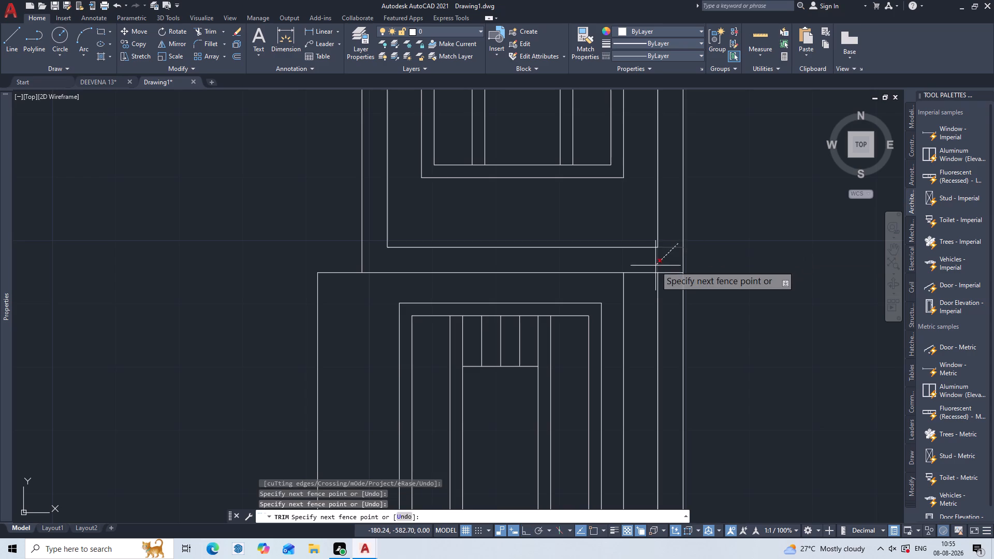
{"action": "left_click", "coordinate": [654, 267]}
Trim the overlapping ends of the offset lines at the upper room's two top corners to close the inner outline.
{"action": "scroll", "coordinate": [628, 215], "scroll_direction": "down", "scroll_amount": 3}
{"action": "middle_click_drag", "start_coordinate": [682, 161], "coordinate": [687, 265]}
{"action": "scroll", "coordinate": [633, 214], "scroll_direction": "up", "scroll_amount": 2}
{"action": "scroll", "coordinate": [652, 260], "scroll_direction": "up", "scroll_amount": 3}
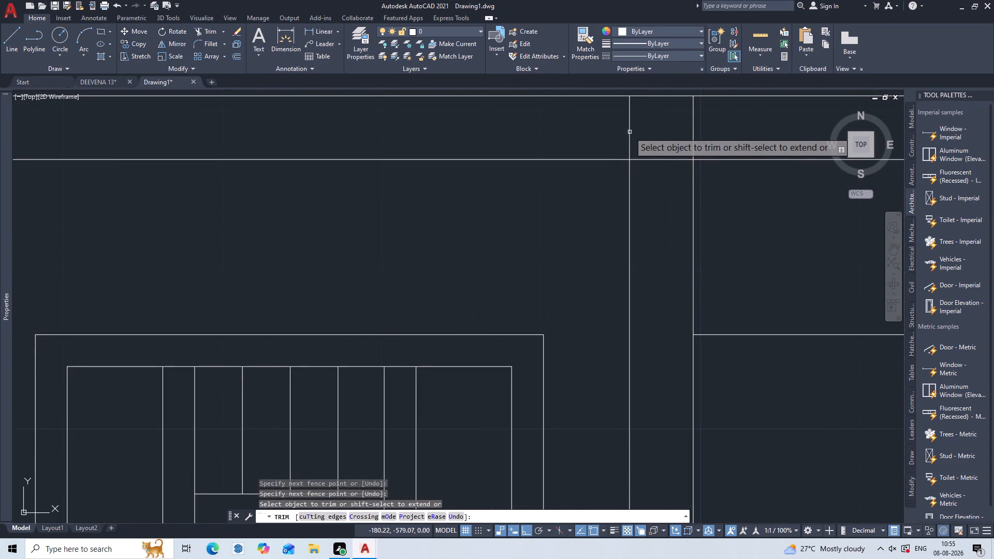
{"action": "left_click", "coordinate": [627, 106]}
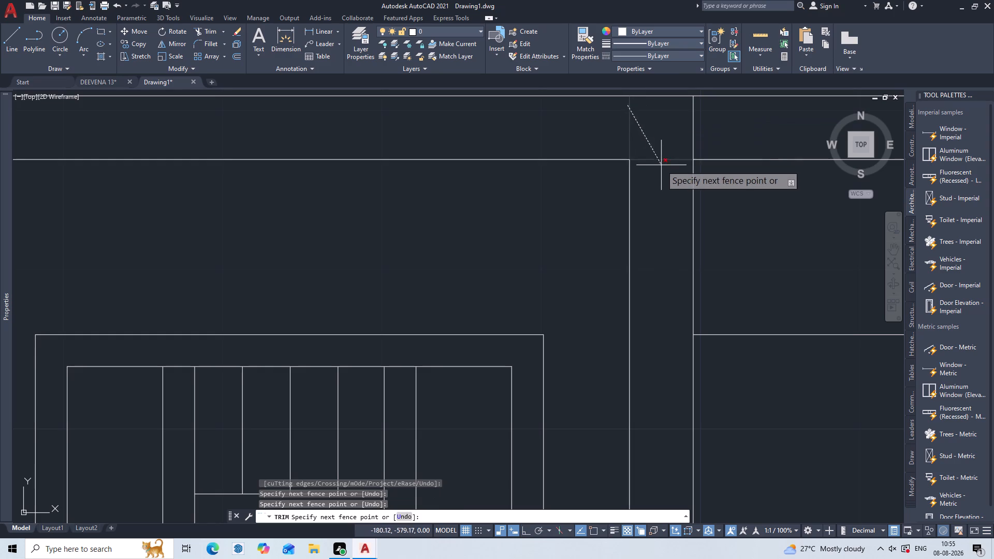
{"action": "left_click", "coordinate": [663, 169]}
{"action": "scroll", "coordinate": [663, 169], "scroll_direction": "down", "scroll_amount": 4}
{"action": "scroll", "coordinate": [546, 165], "scroll_direction": "up", "scroll_amount": 4}
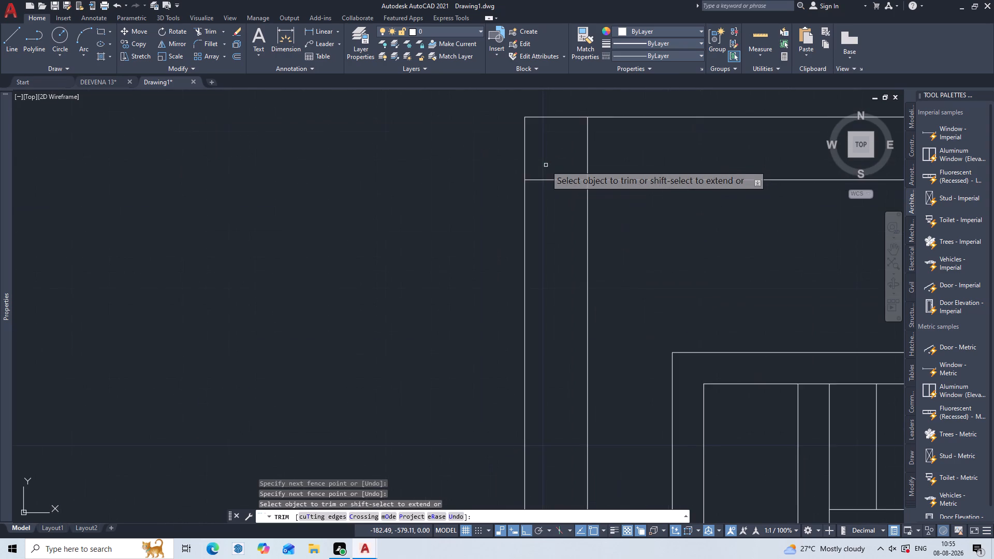
{"action": "scroll", "coordinate": [546, 165], "scroll_direction": "up", "scroll_amount": 1}
{"action": "left_click", "coordinate": [610, 109]}
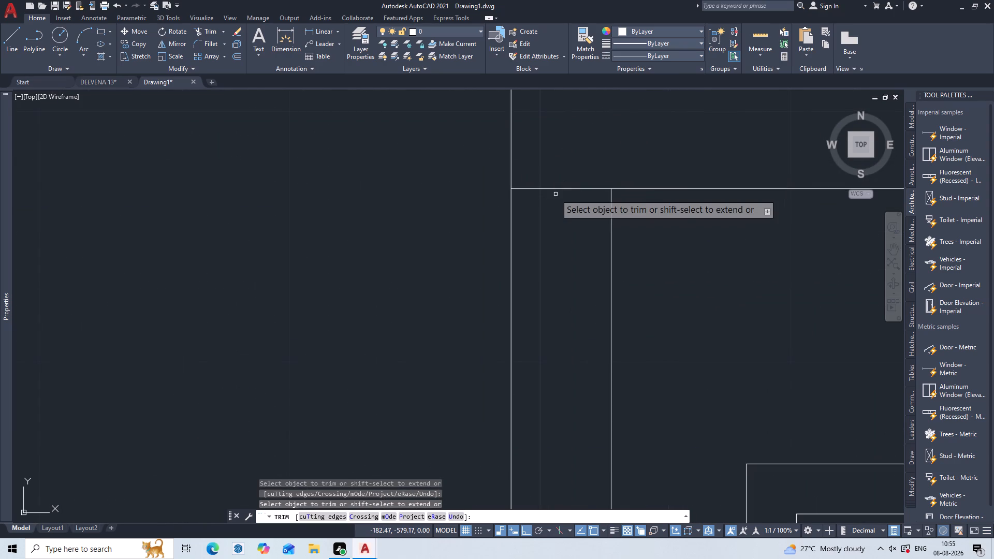
{"action": "left_click", "coordinate": [555, 193]}
{"action": "left_click", "coordinate": [556, 176]}
{"action": "key", "text": "Escape"}
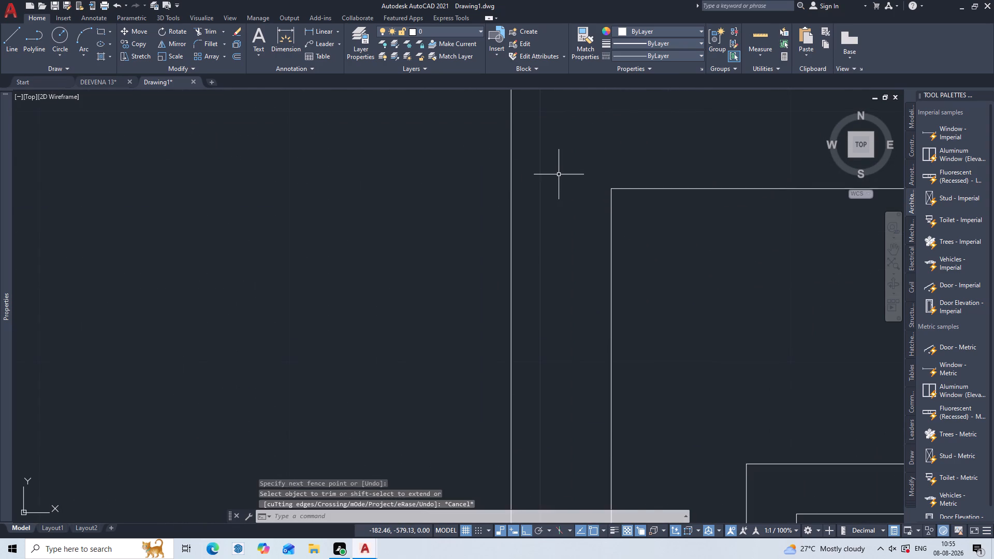
Erase the two vertical lines between the lower room's nested rectangles and its east wall.
{"action": "scroll", "coordinate": [559, 174], "scroll_direction": "down", "scroll_amount": 3}
{"action": "scroll", "coordinate": [593, 237], "scroll_direction": "down", "scroll_amount": 2}
{"action": "middle_click_drag", "start_coordinate": [593, 237], "coordinate": [530, 155]}
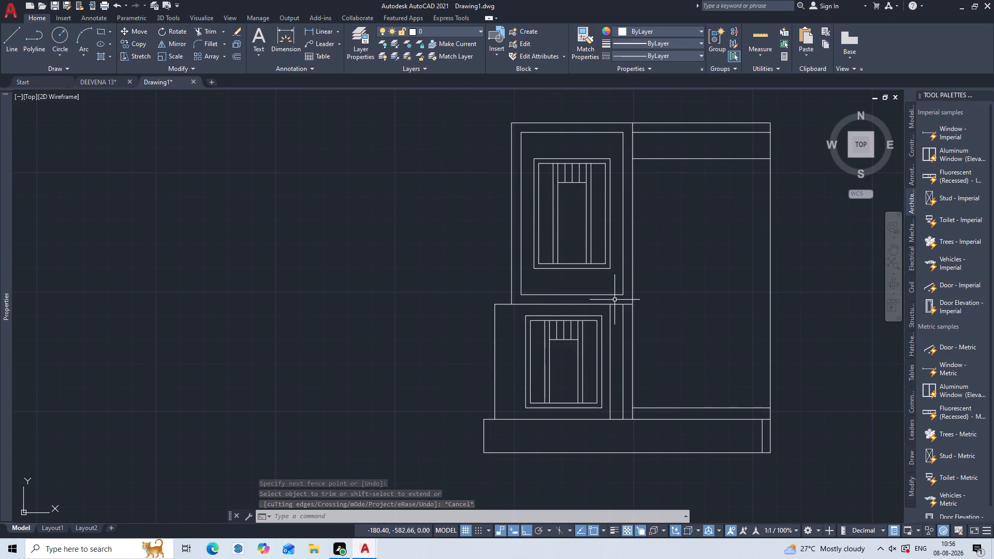
{"action": "middle_click_drag", "start_coordinate": [615, 300], "coordinate": [548, 207]}
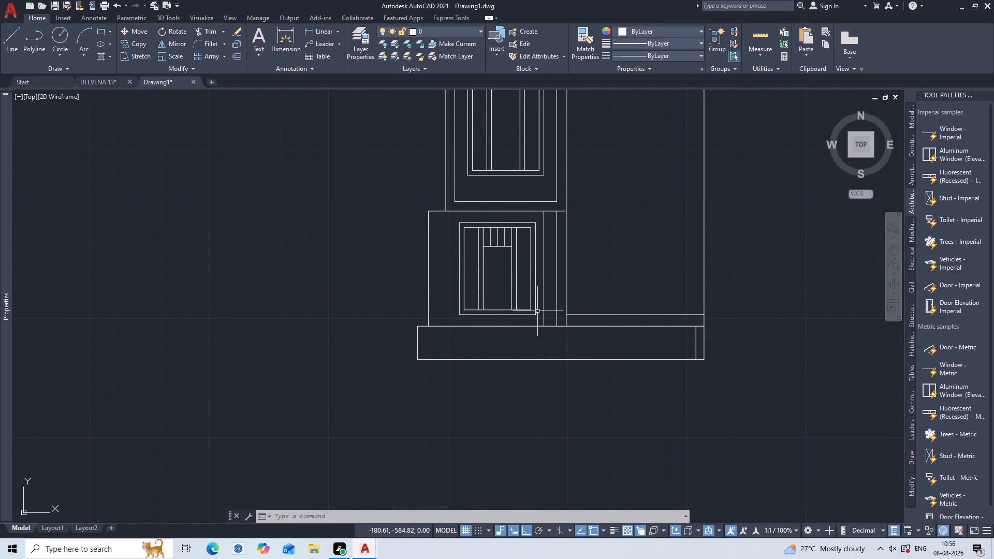
{"action": "scroll", "coordinate": [537, 311], "scroll_direction": "up", "scroll_amount": 1}
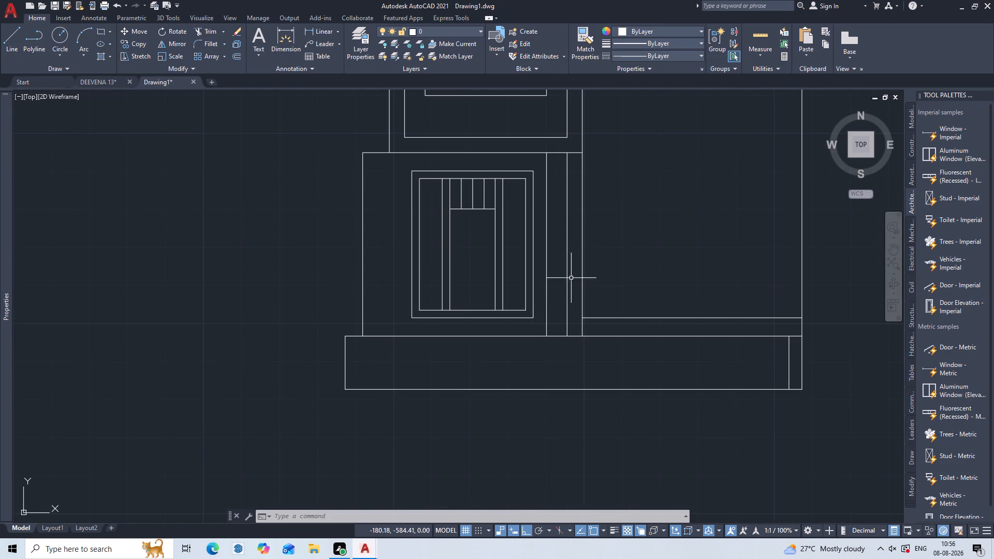
{"action": "scroll", "coordinate": [574, 273], "scroll_direction": "up", "scroll_amount": 1}
{"action": "left_click", "coordinate": [574, 273]}
{"action": "left_click", "coordinate": [522, 319]}
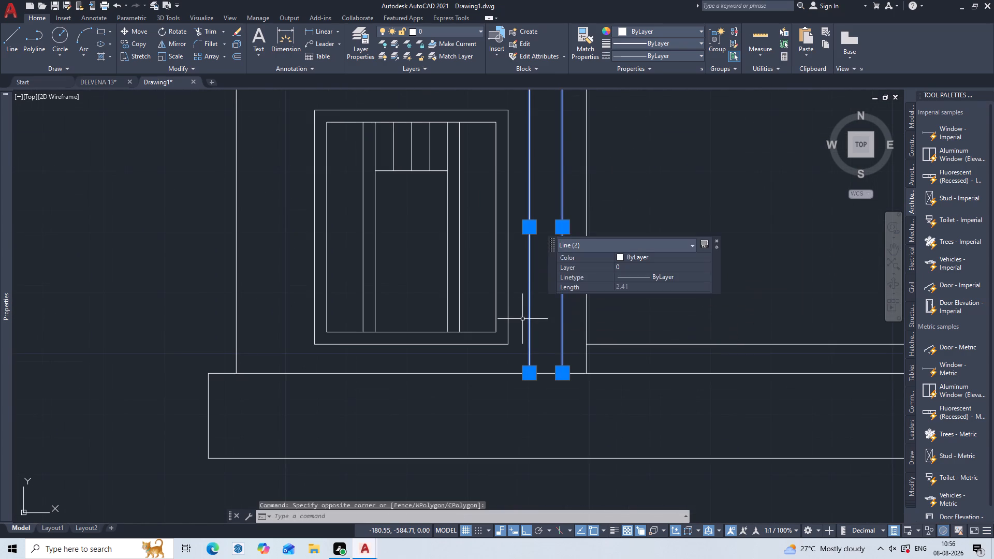
{"action": "key", "text": "Delete"}
Erase the two horizontal lines just below the top edge of the large east room.
{"action": "scroll", "coordinate": [529, 313], "scroll_direction": "down", "scroll_amount": 1}
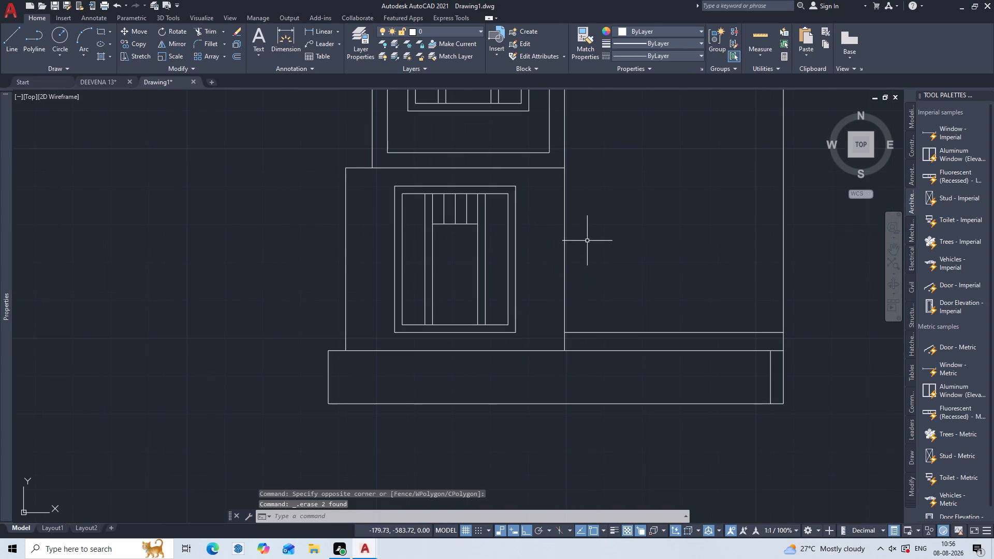
{"action": "middle_click_drag", "start_coordinate": [587, 241], "coordinate": [525, 352]}
{"action": "scroll", "coordinate": [553, 291], "scroll_direction": "down", "scroll_amount": 1}
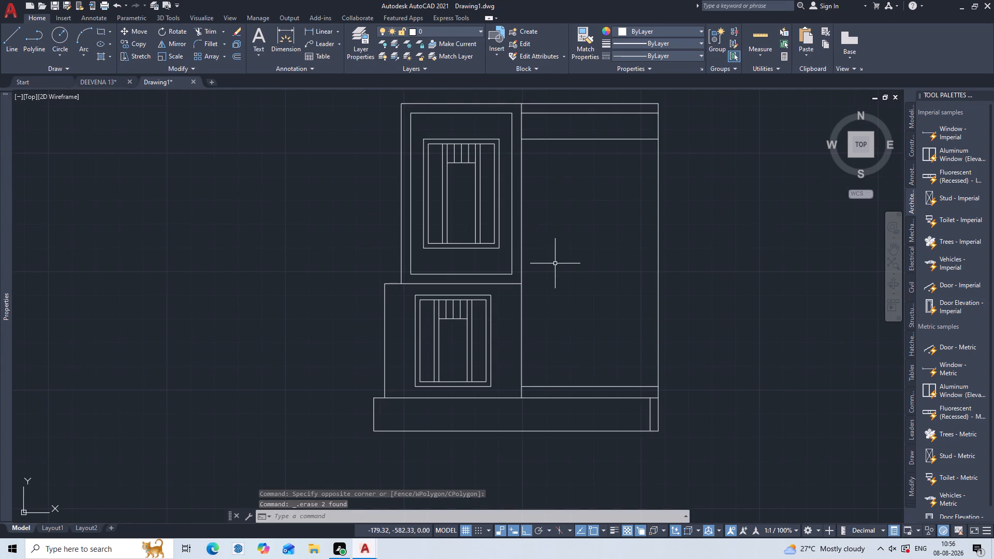
{"action": "middle_click_drag", "start_coordinate": [574, 224], "coordinate": [536, 312]}
{"action": "scroll", "coordinate": [538, 284], "scroll_direction": "up", "scroll_amount": 1}
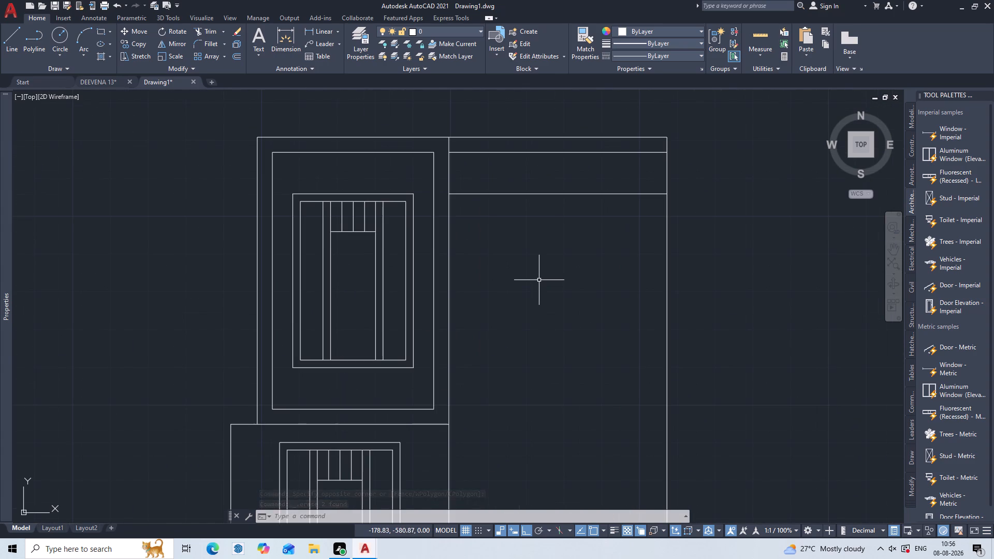
{"action": "left_click", "coordinate": [615, 144]}
{"action": "left_click", "coordinate": [588, 226]}
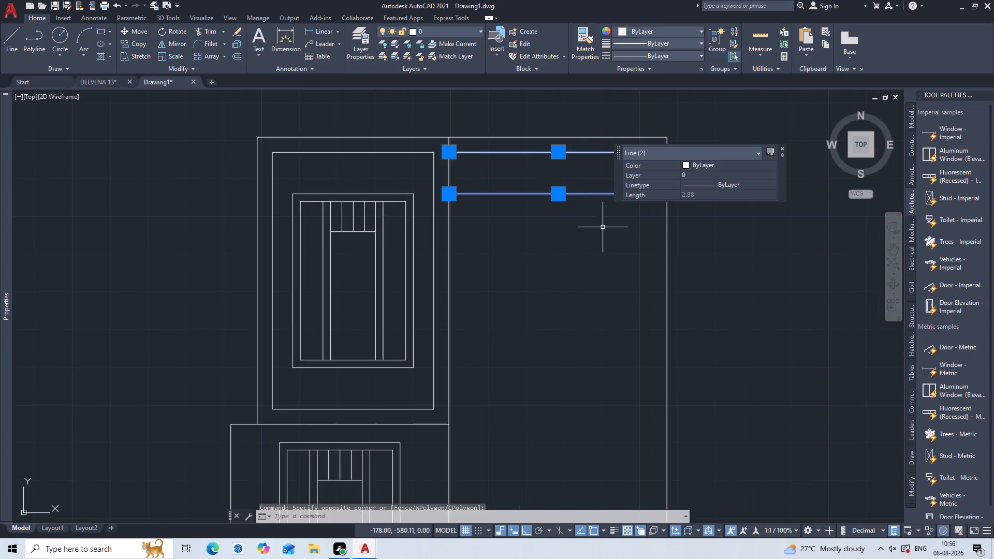
{"action": "key", "text": "Delete"}
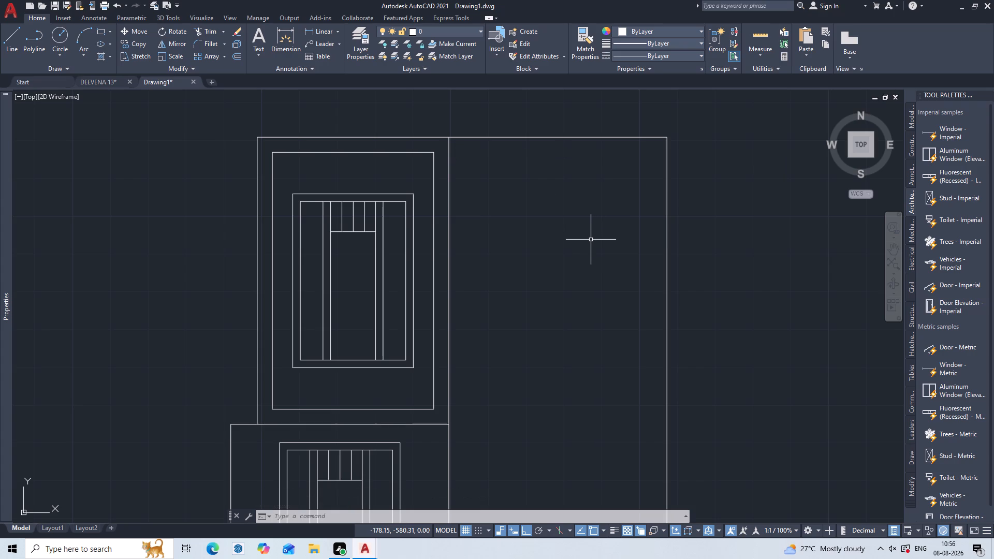
Draw a horizontal line about 2.88 m long across the east room, level with the upper room's inner outline bottom edge.
{"action": "key", "text": "l"}
{"action": "key", "text": "Return"}
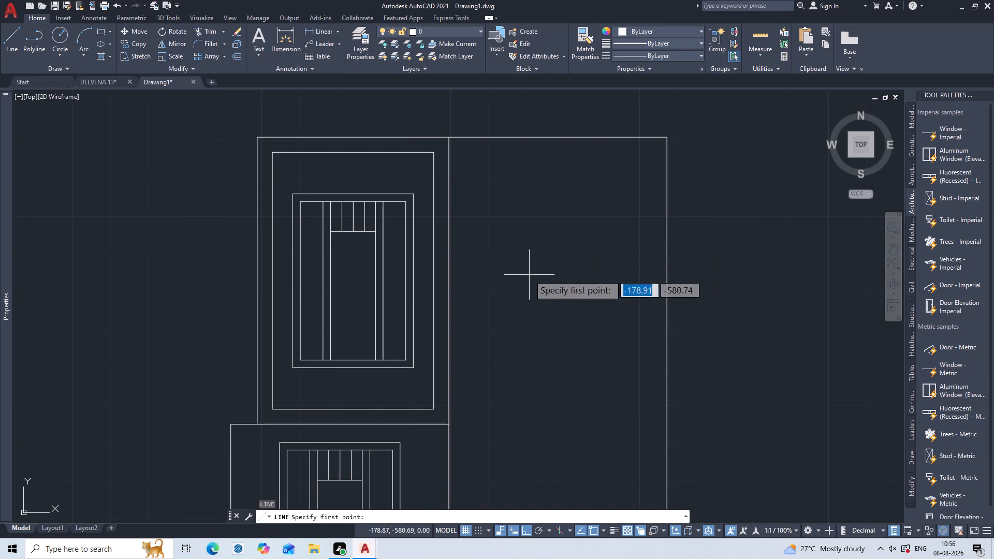
{"action": "left_click", "coordinate": [452, 410]}
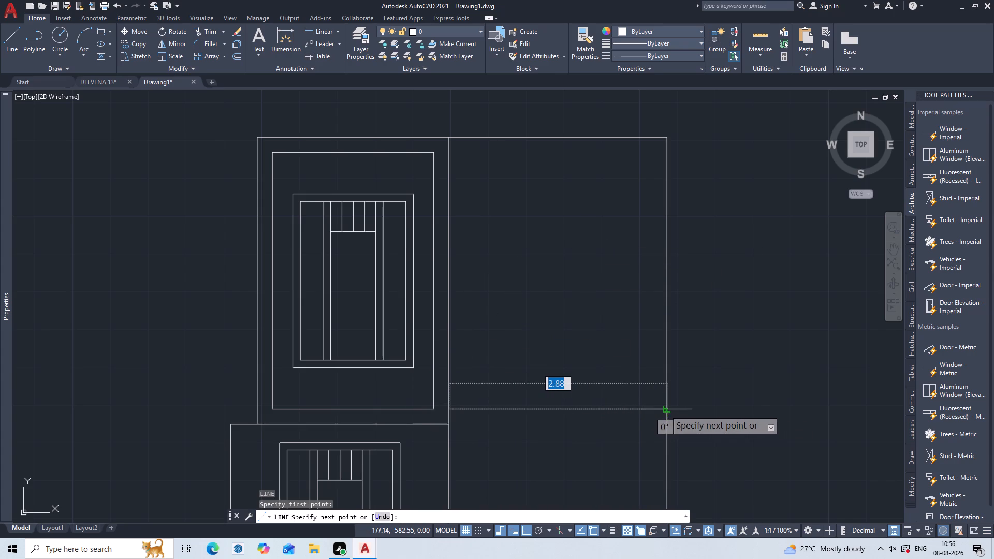
{"action": "left_click", "coordinate": [665, 410]}
{"action": "key", "text": "Escape"}
Draw a rectangle 0.35 m long and 0.32 m wide in the southwest part of the upper east room.
{"action": "scroll", "coordinate": [609, 318], "scroll_direction": "down", "scroll_amount": 1}
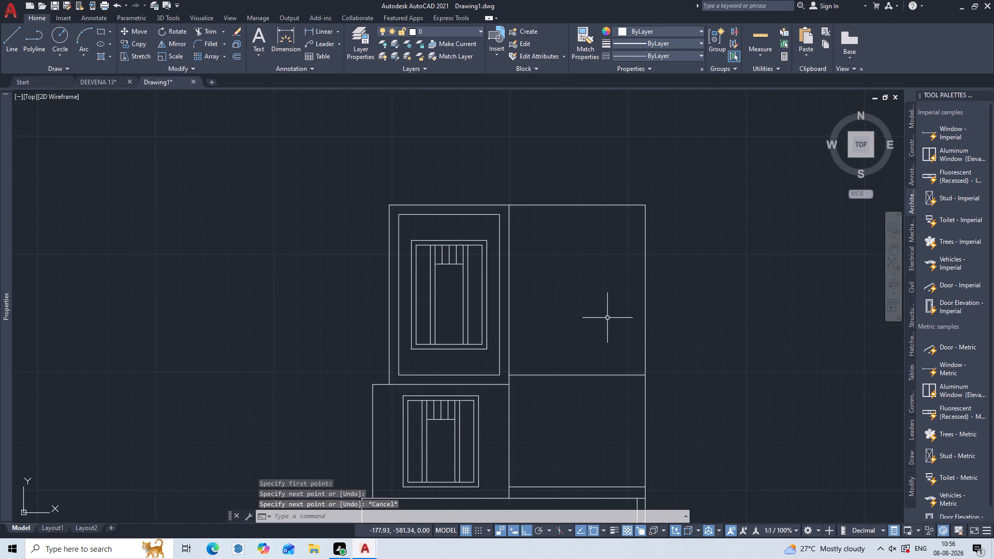
{"action": "scroll", "coordinate": [607, 318], "scroll_direction": "up", "scroll_amount": 1}
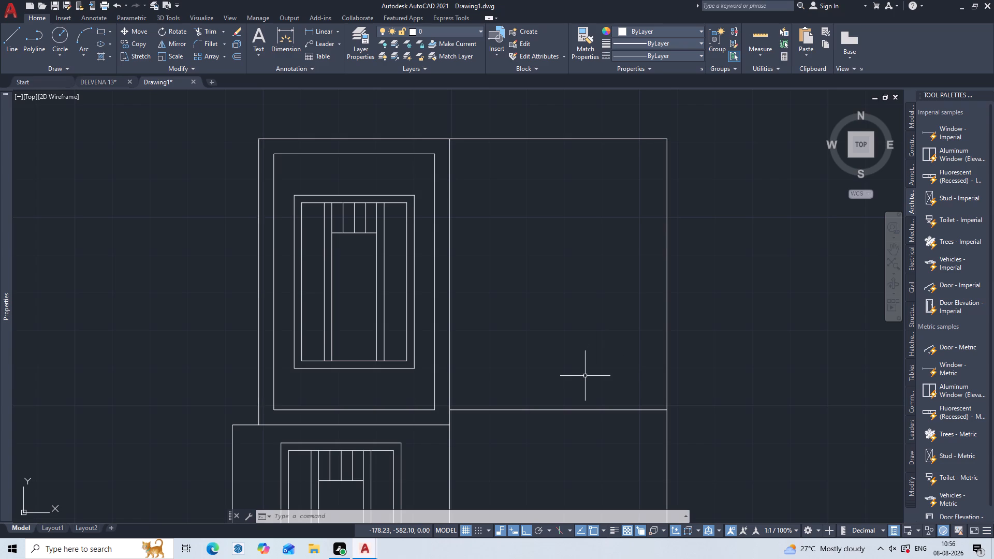
{"action": "type", "text": "rec"}
{"action": "key", "text": "Return"}
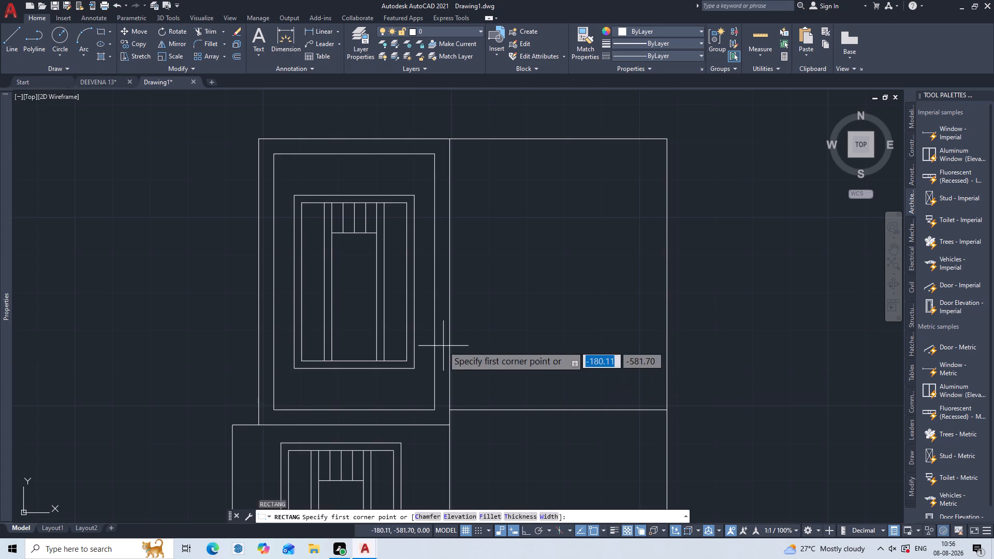
{"action": "left_click", "coordinate": [497, 348]}
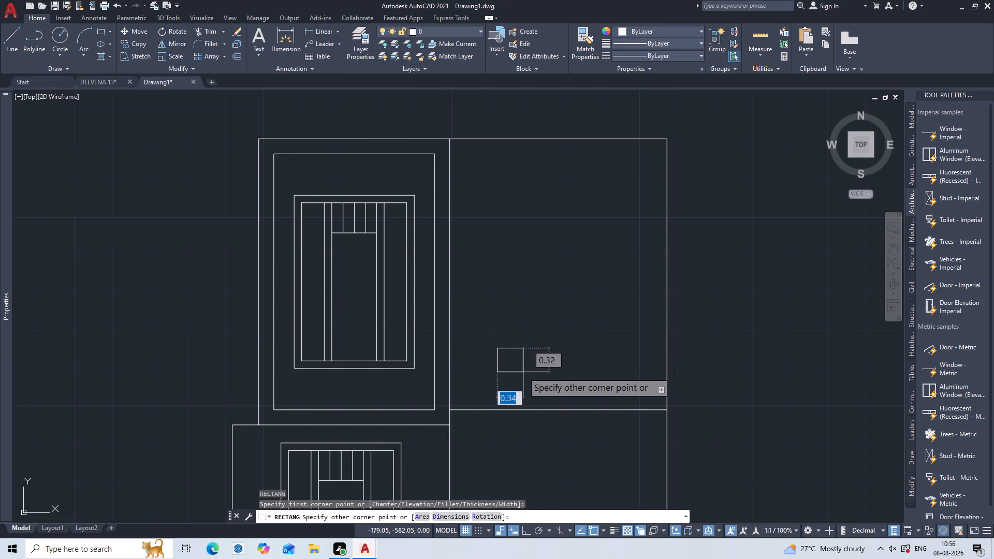
{"action": "key", "text": "d"}
{"action": "key", "text": "Return"}
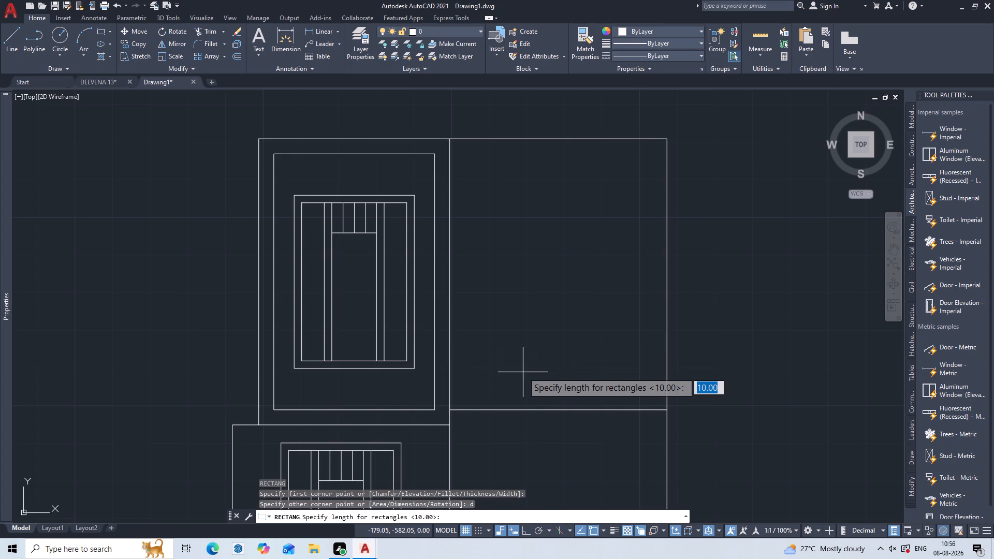
{"action": "type", "text": "0.32"}
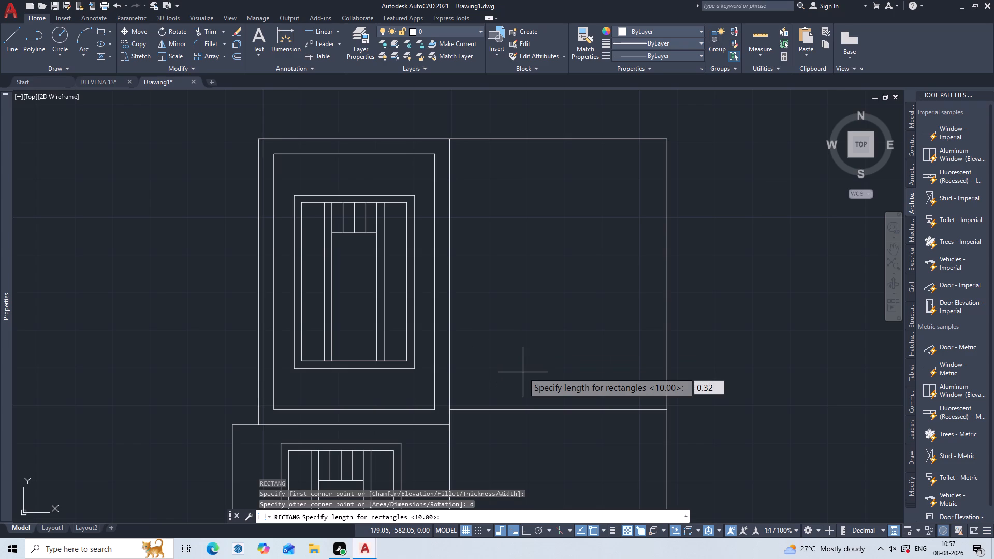
{"action": "key", "text": "BackSpace"}
{"action": "key", "text": "5"}
{"action": "key", "text": "Return"}
{"action": "type", "text": "0.32"}
{"action": "key", "text": "Return"}
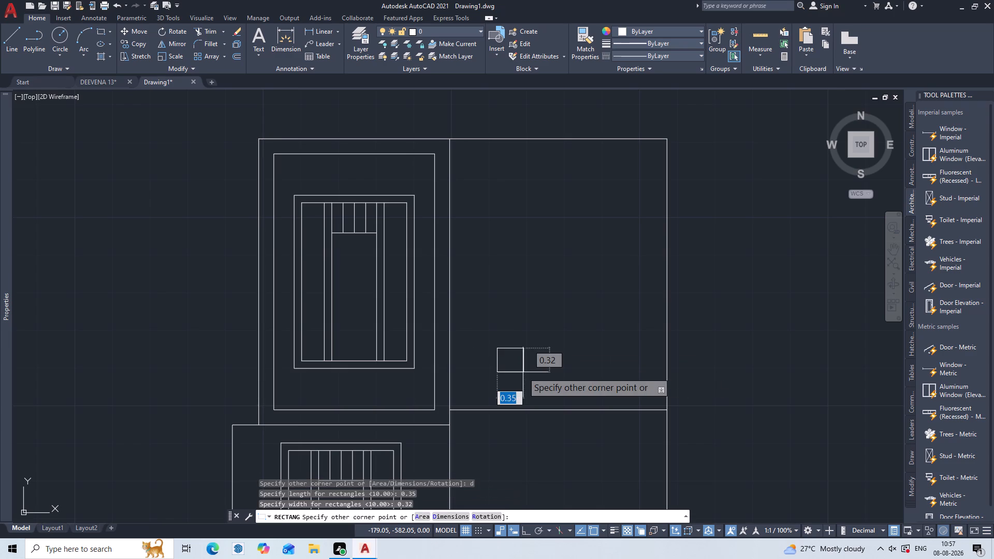
{"action": "left_click", "coordinate": [523, 372]}
{"action": "scroll", "coordinate": [519, 346], "scroll_direction": "up", "scroll_amount": 1}
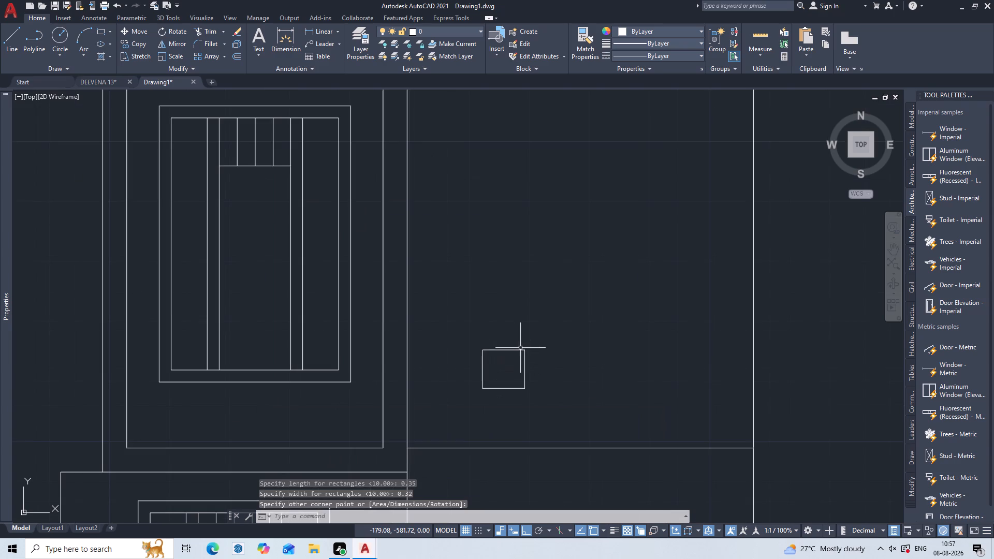
{"action": "key", "text": "Escape"}
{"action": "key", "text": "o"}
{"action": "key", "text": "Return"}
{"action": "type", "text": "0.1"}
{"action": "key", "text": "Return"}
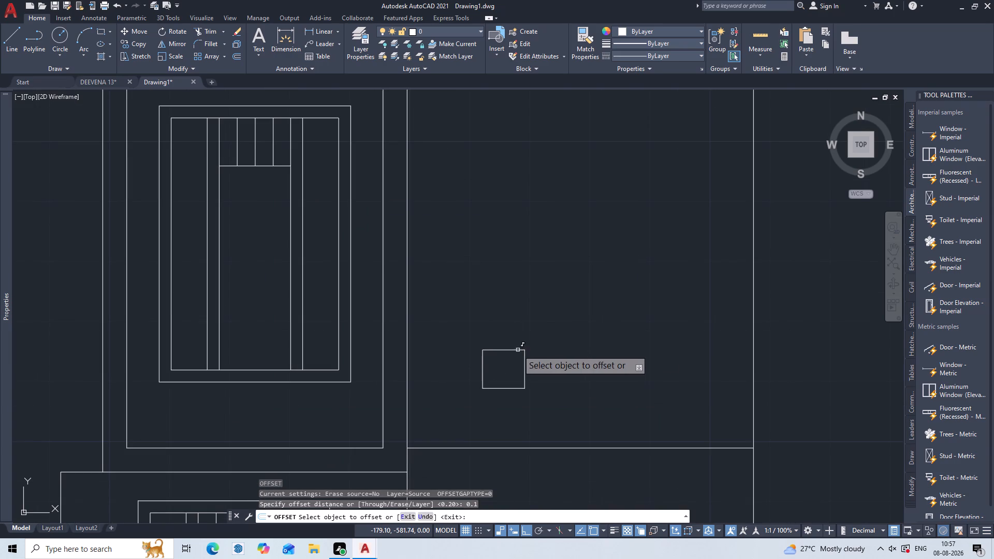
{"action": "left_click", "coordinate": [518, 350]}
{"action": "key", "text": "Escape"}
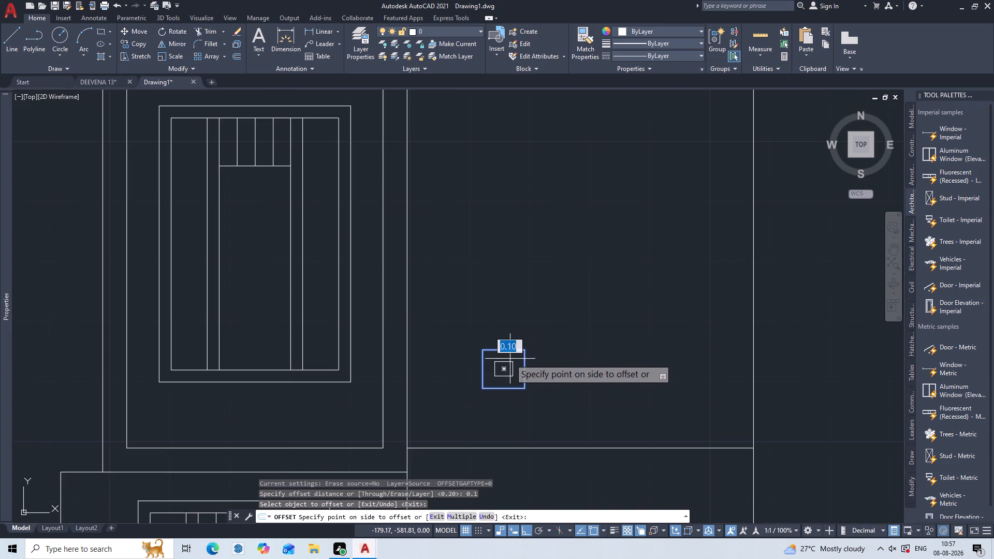
Offset the small rectangle in the upper east room inward by 0.05 m.
{"action": "key", "text": "o"}
{"action": "key", "text": "Return"}
{"action": "type", "text": "0.05"}
{"action": "key", "text": "Return"}
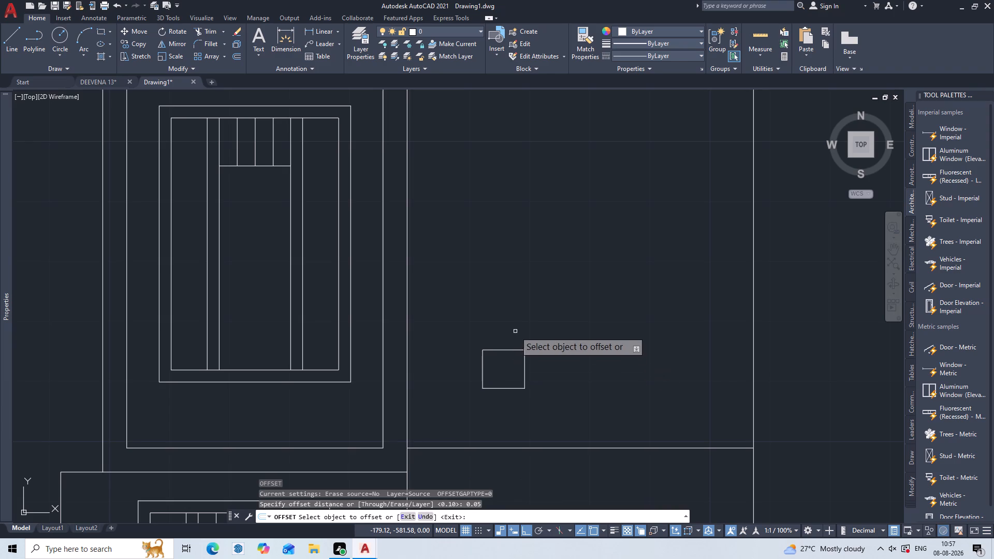
{"action": "left_click", "coordinate": [516, 351]}
{"action": "left_click", "coordinate": [509, 363]}
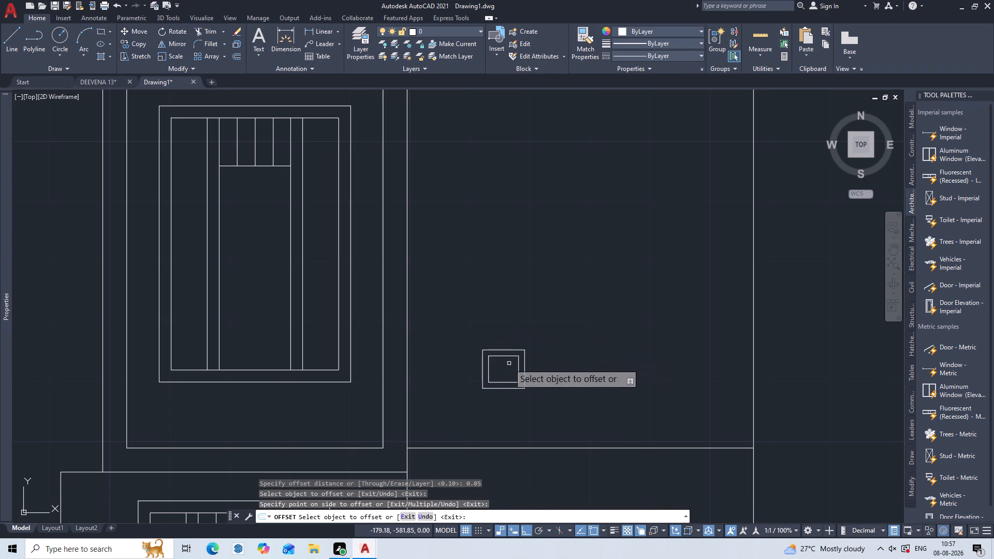
{"action": "key", "text": "Escape"}
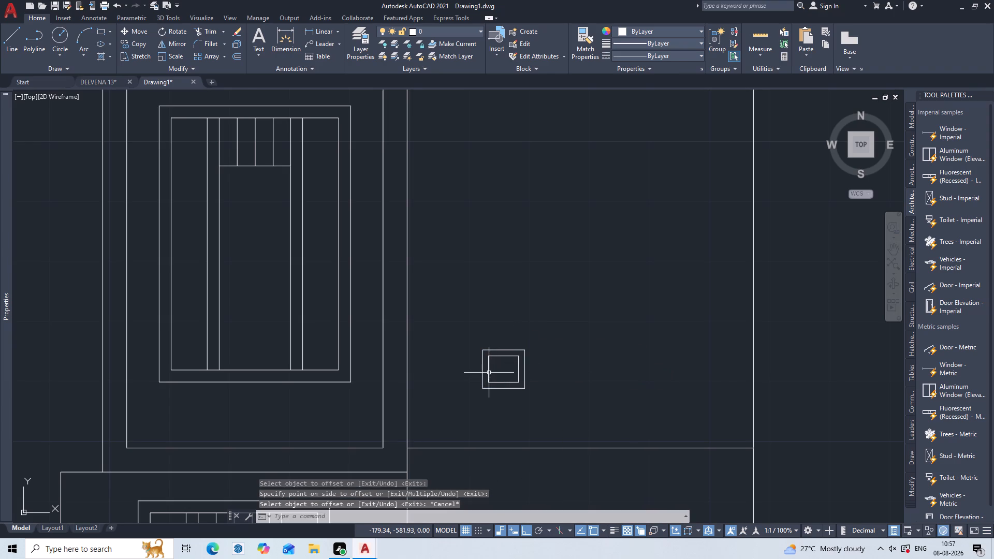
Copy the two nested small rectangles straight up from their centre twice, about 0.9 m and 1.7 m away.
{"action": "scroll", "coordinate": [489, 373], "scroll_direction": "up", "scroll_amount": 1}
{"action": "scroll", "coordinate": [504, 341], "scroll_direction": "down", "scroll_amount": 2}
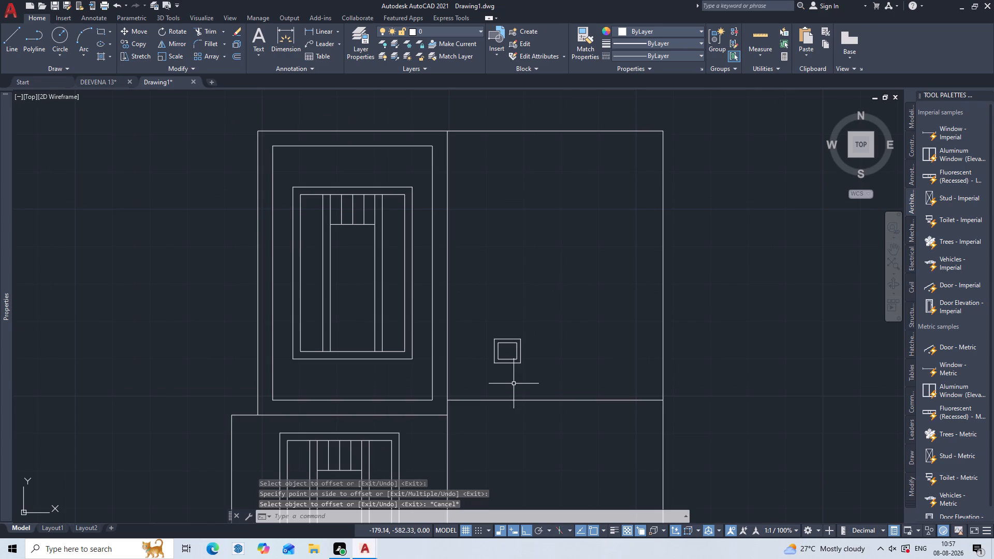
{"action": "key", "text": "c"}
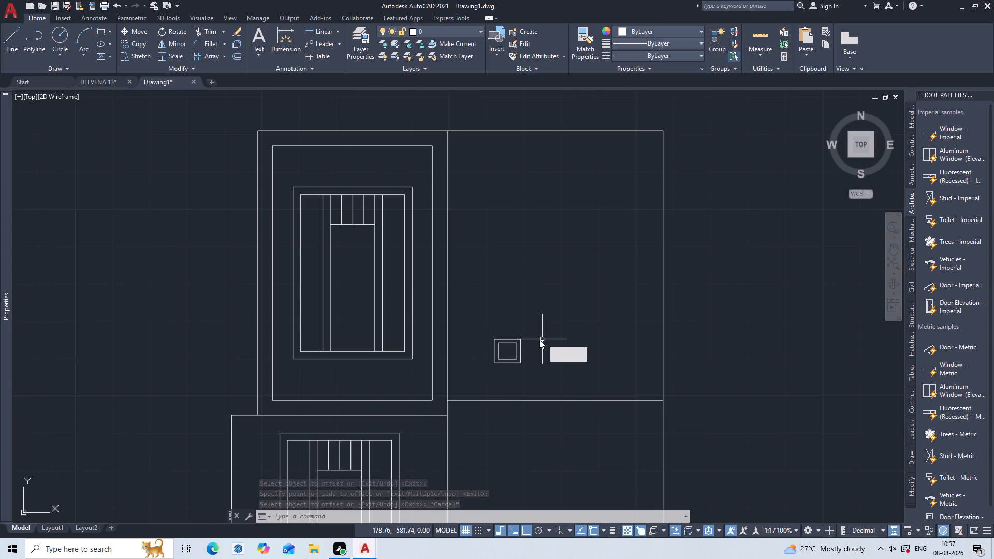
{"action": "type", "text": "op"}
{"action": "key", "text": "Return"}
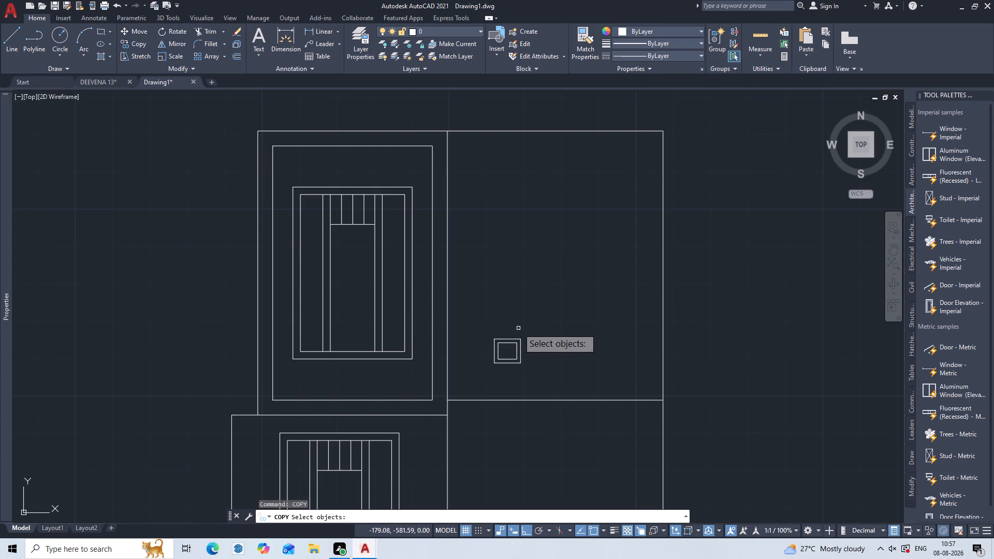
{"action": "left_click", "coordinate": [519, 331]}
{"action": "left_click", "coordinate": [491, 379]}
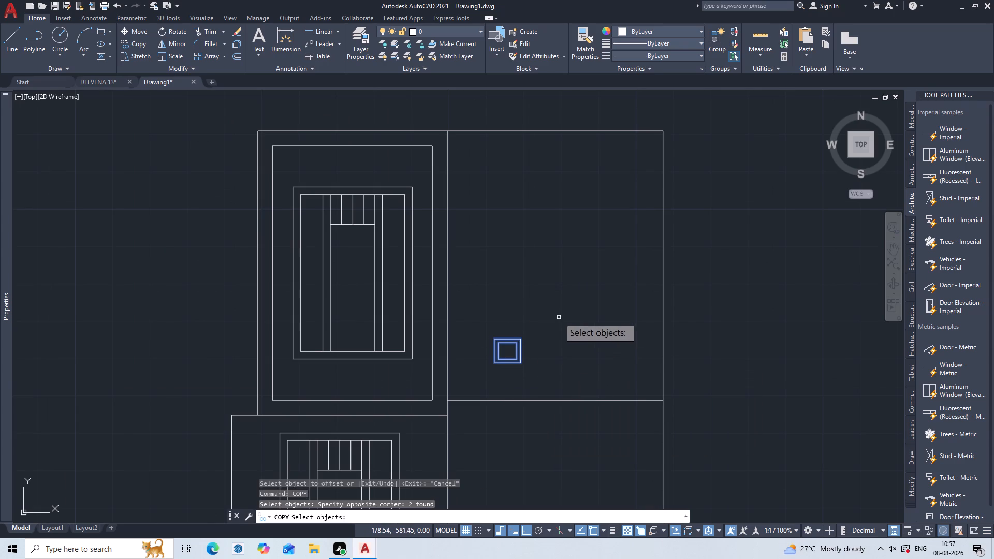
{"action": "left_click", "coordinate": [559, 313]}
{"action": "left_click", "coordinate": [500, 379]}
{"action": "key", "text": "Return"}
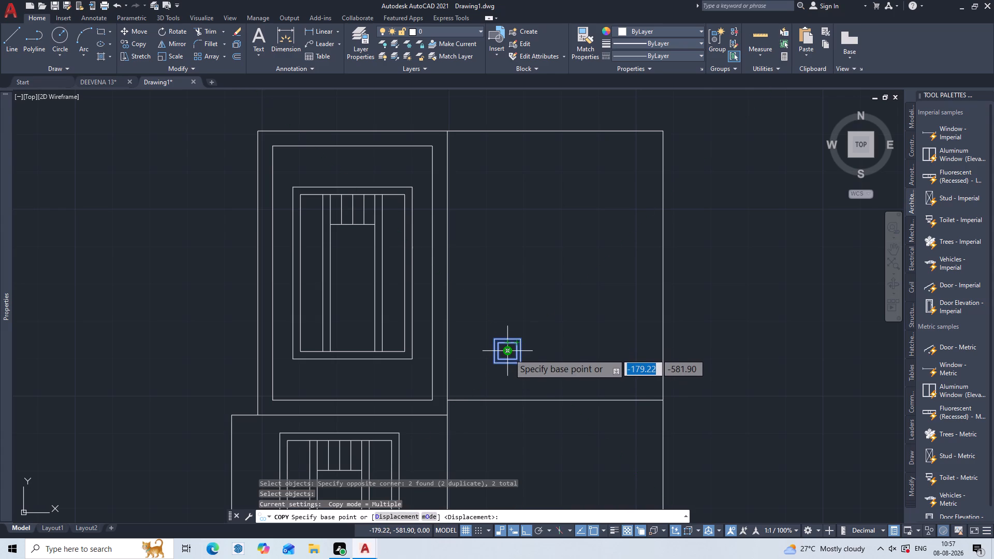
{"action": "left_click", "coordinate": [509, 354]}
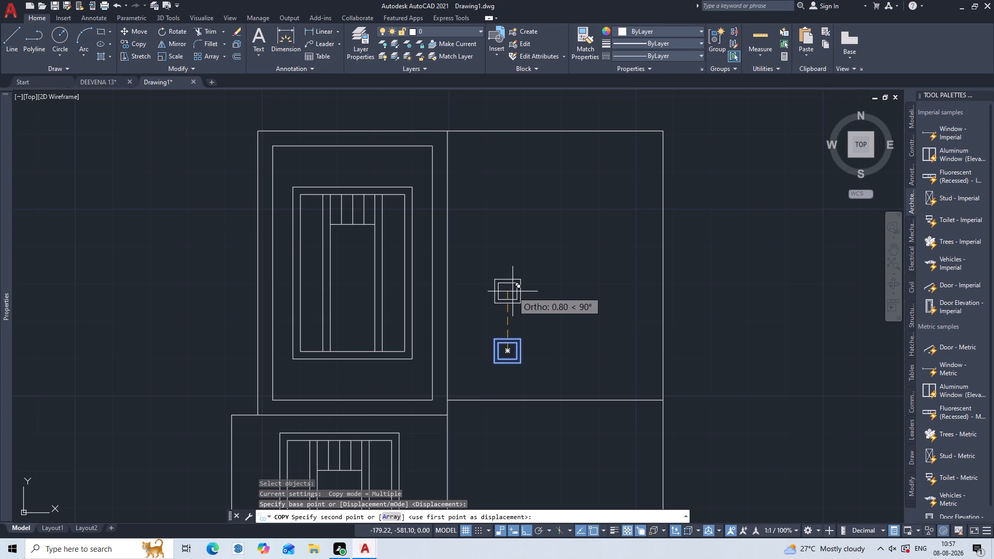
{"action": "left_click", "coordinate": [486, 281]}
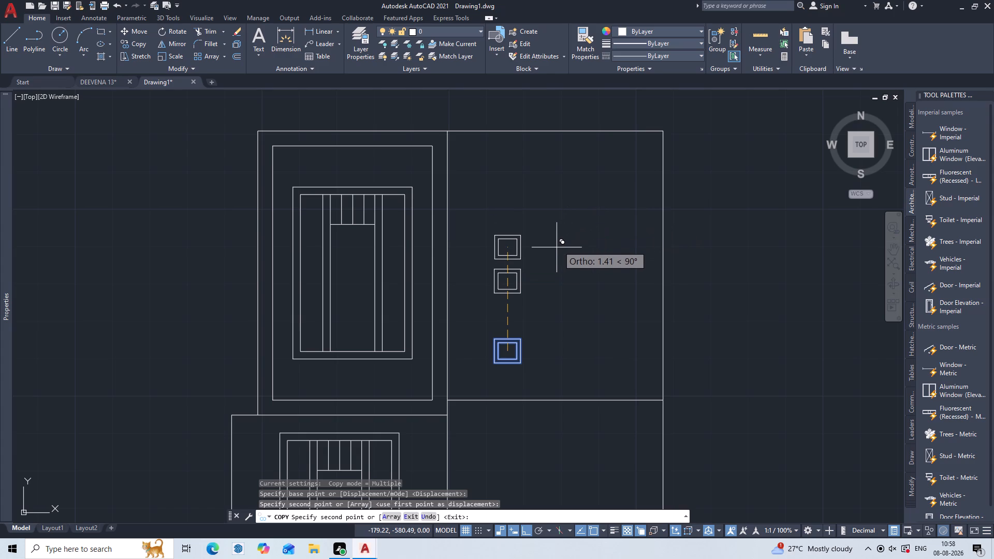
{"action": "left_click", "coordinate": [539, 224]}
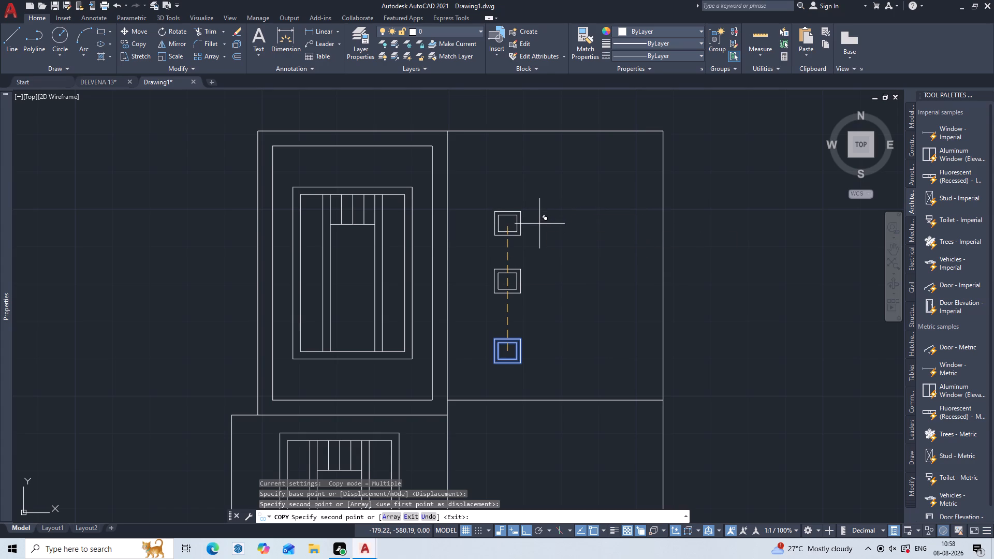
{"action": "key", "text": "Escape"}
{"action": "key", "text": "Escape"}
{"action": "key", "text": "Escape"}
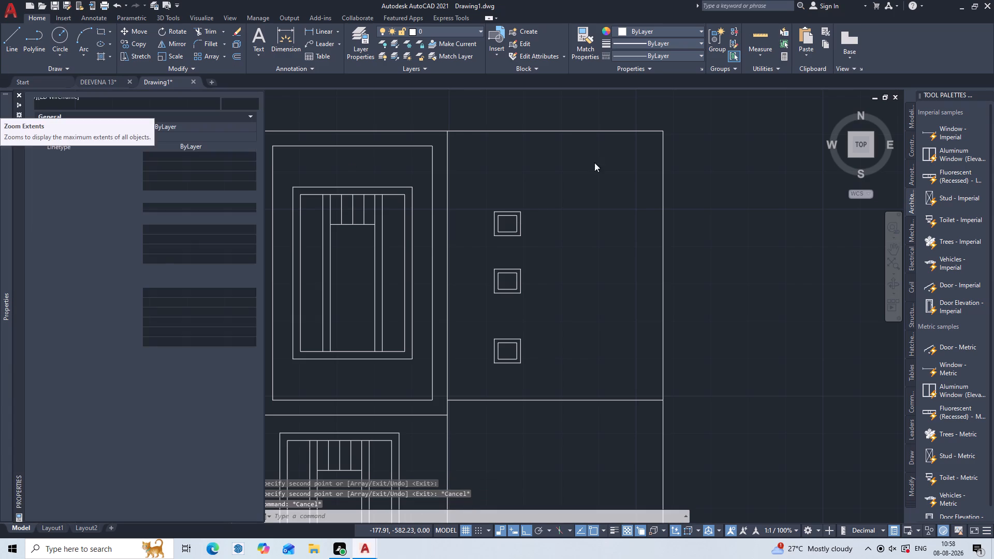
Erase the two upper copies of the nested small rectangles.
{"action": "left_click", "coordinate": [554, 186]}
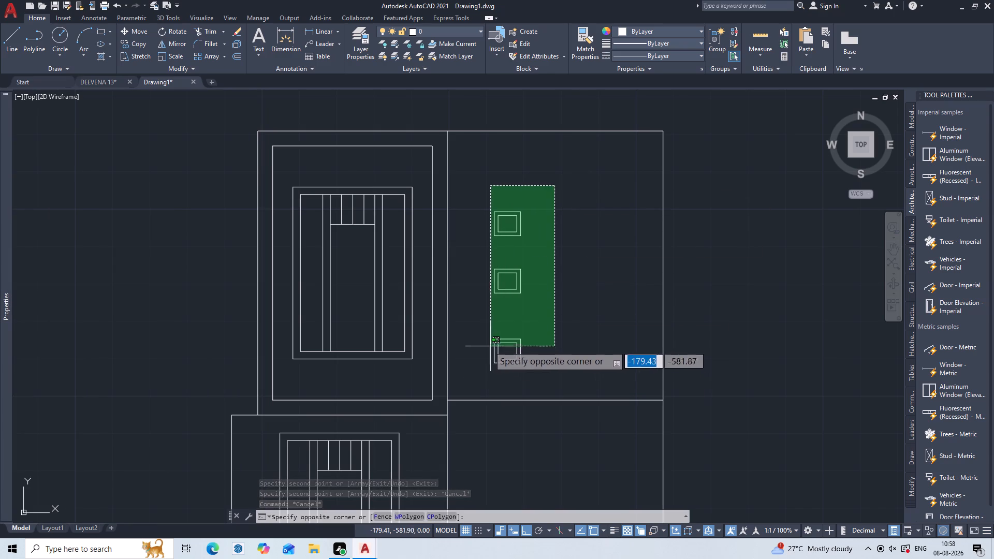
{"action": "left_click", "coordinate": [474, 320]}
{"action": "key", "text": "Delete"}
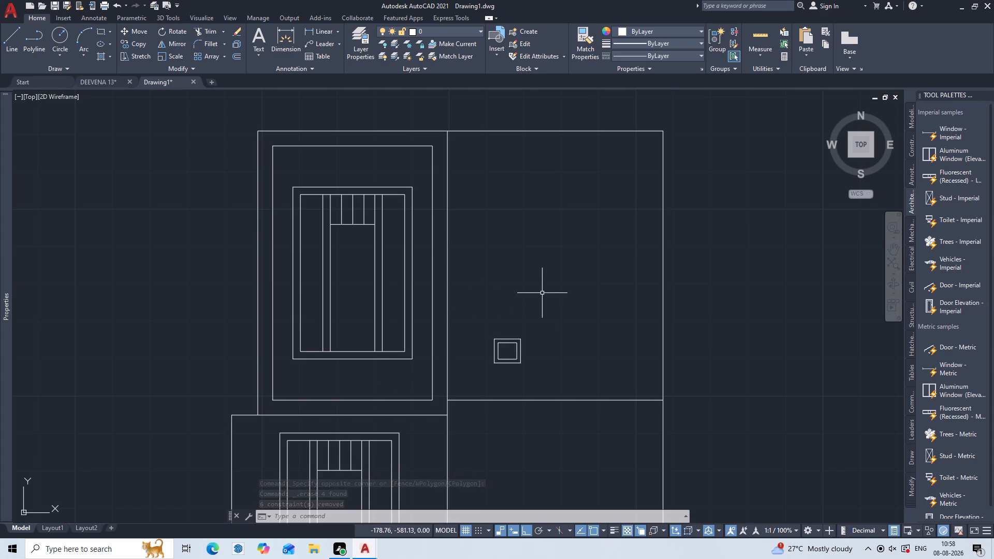
Measure the upper east room's height along its west wall with a temporary linear dimension.
{"action": "key", "text": "d"}
{"action": "type", "text": "li"}
{"action": "key", "text": "Return"}
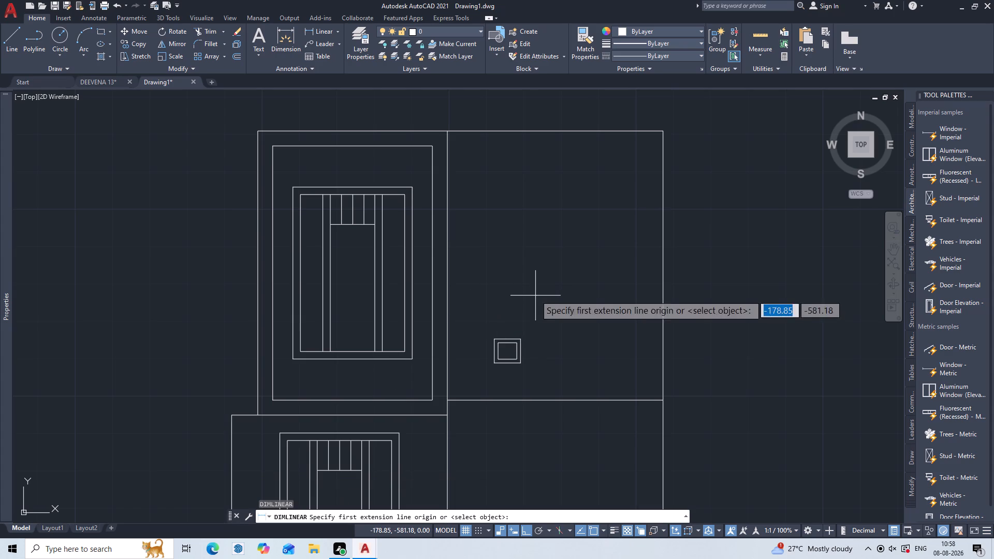
{"action": "left_click", "coordinate": [449, 127]}
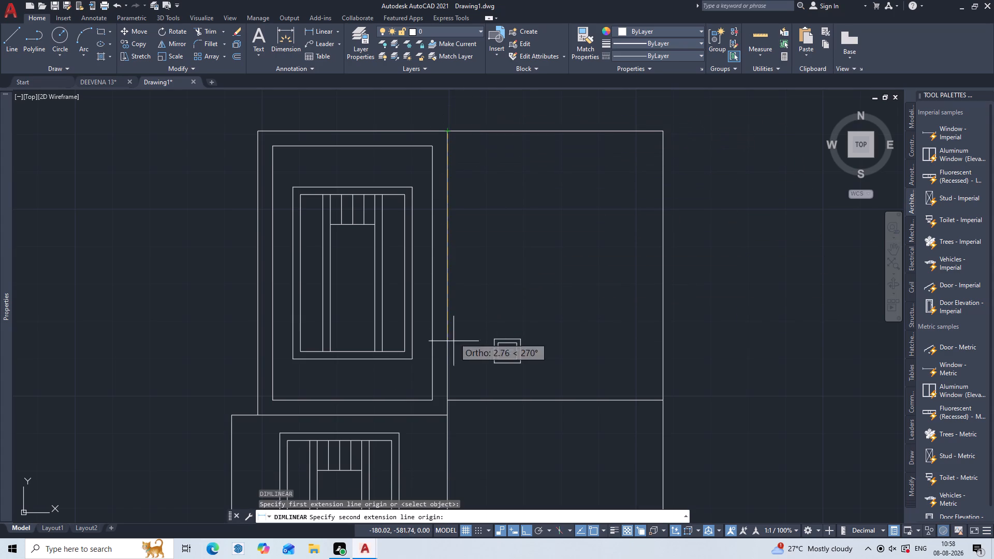
{"action": "left_click", "coordinate": [450, 403]}
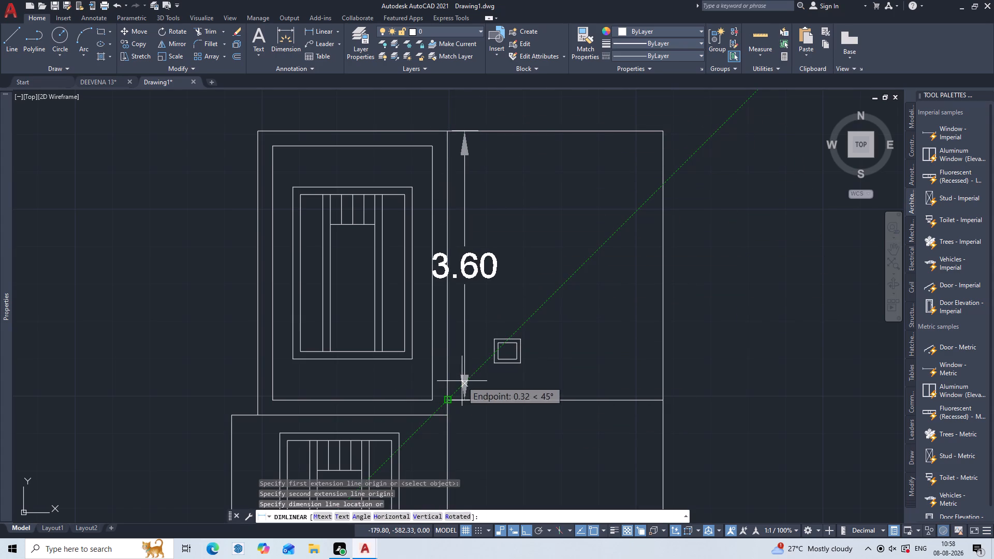
{"action": "key", "text": "Escape"}
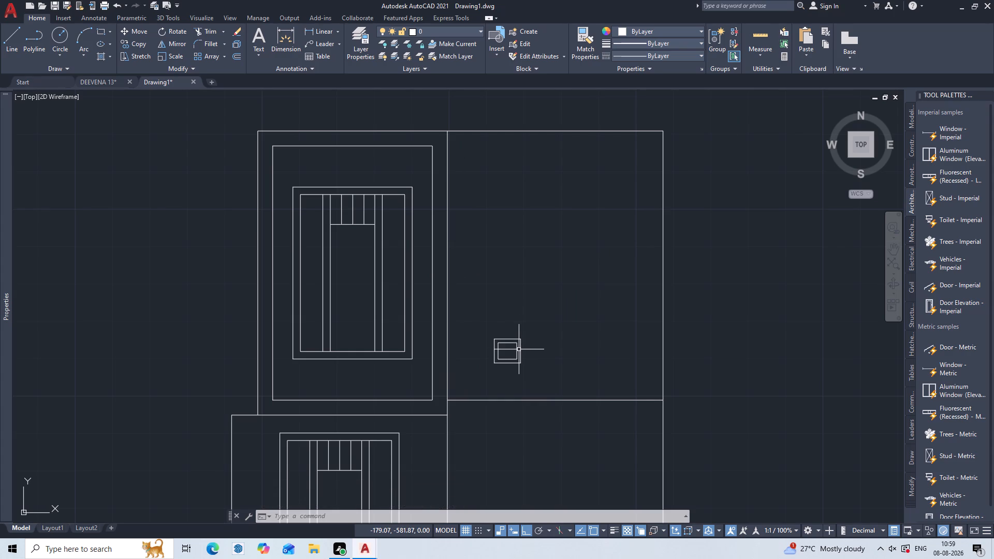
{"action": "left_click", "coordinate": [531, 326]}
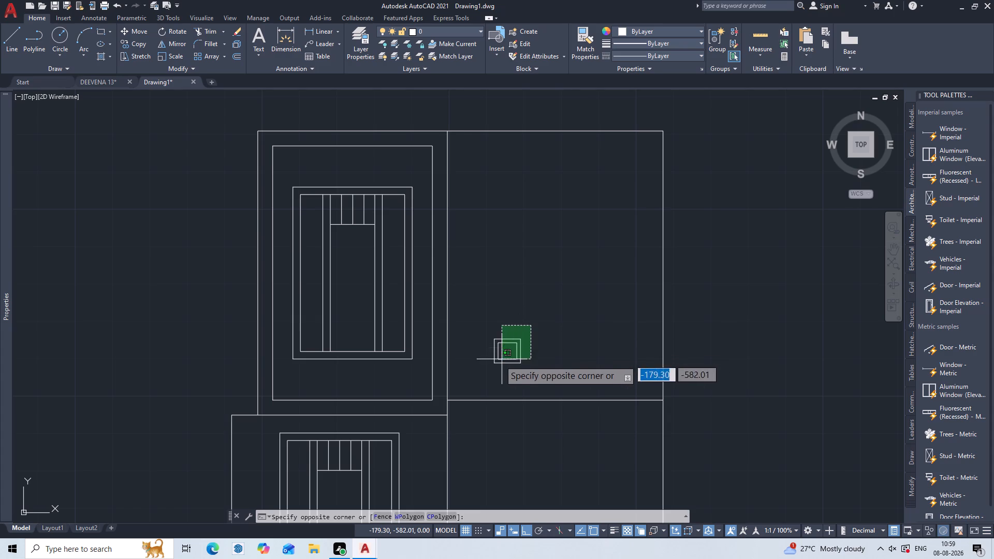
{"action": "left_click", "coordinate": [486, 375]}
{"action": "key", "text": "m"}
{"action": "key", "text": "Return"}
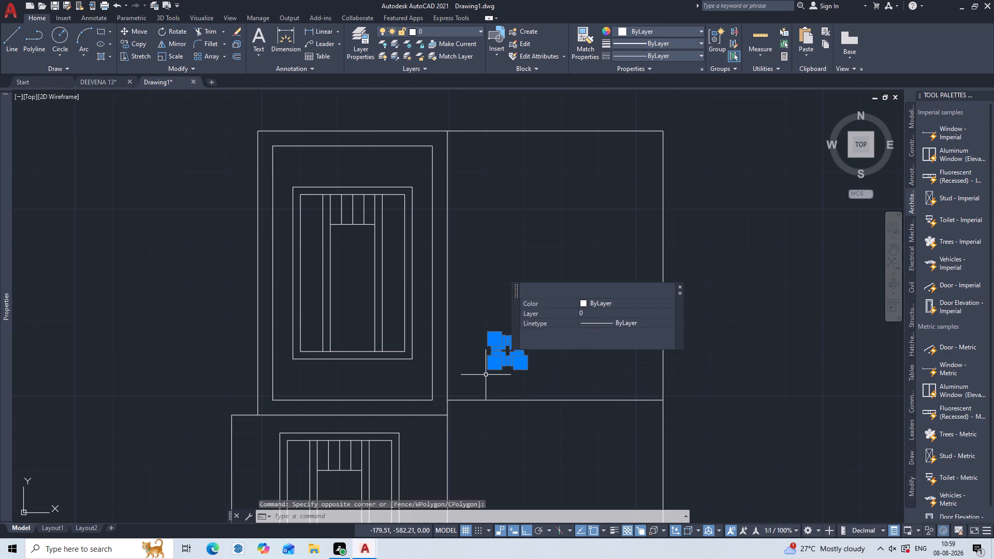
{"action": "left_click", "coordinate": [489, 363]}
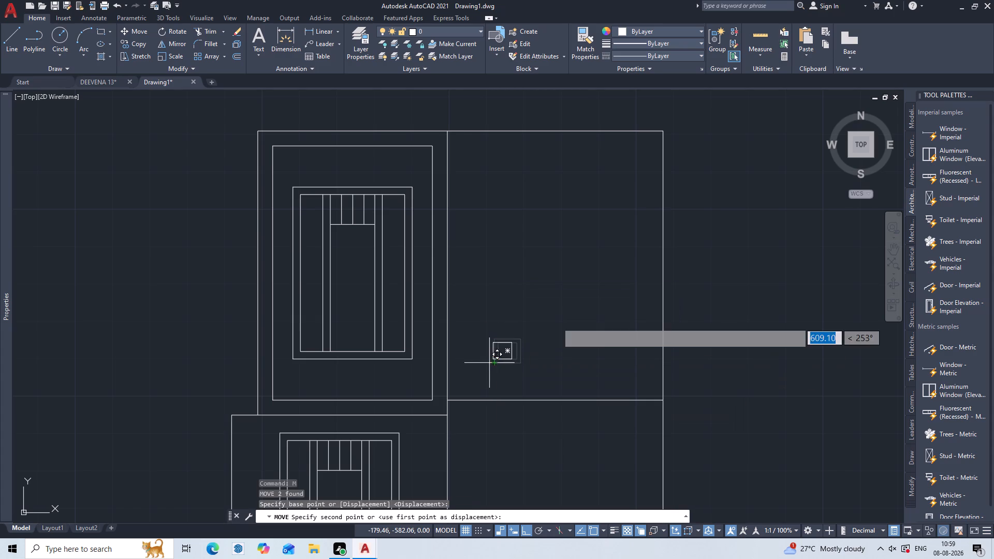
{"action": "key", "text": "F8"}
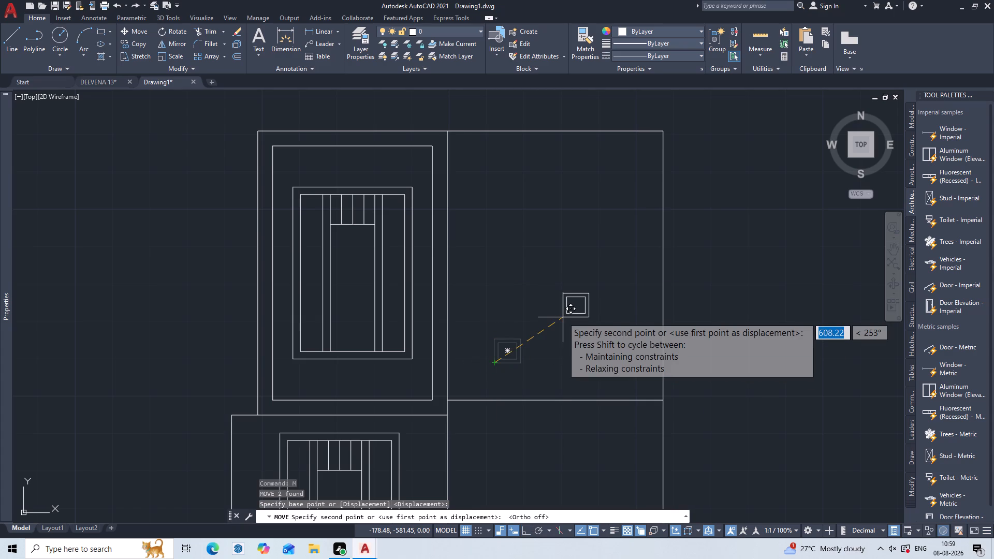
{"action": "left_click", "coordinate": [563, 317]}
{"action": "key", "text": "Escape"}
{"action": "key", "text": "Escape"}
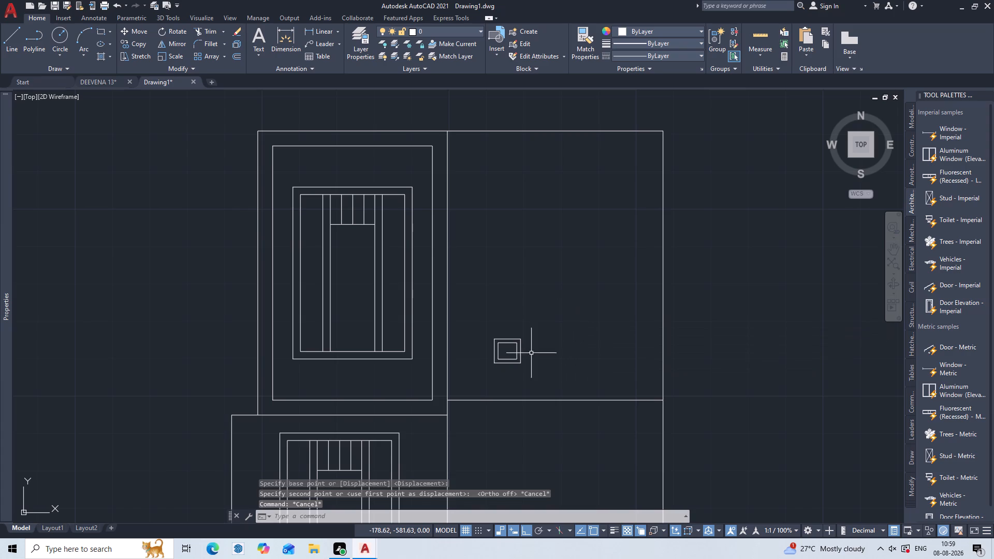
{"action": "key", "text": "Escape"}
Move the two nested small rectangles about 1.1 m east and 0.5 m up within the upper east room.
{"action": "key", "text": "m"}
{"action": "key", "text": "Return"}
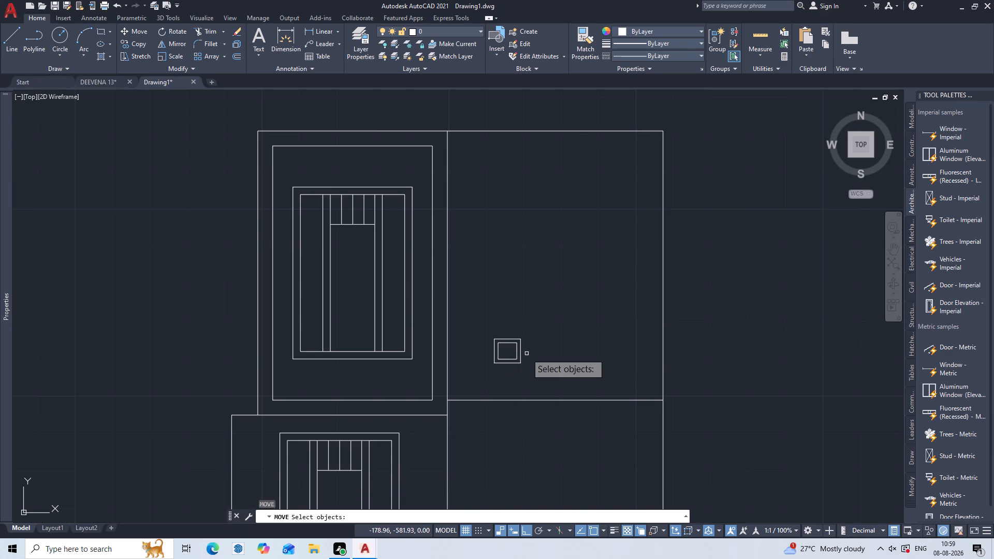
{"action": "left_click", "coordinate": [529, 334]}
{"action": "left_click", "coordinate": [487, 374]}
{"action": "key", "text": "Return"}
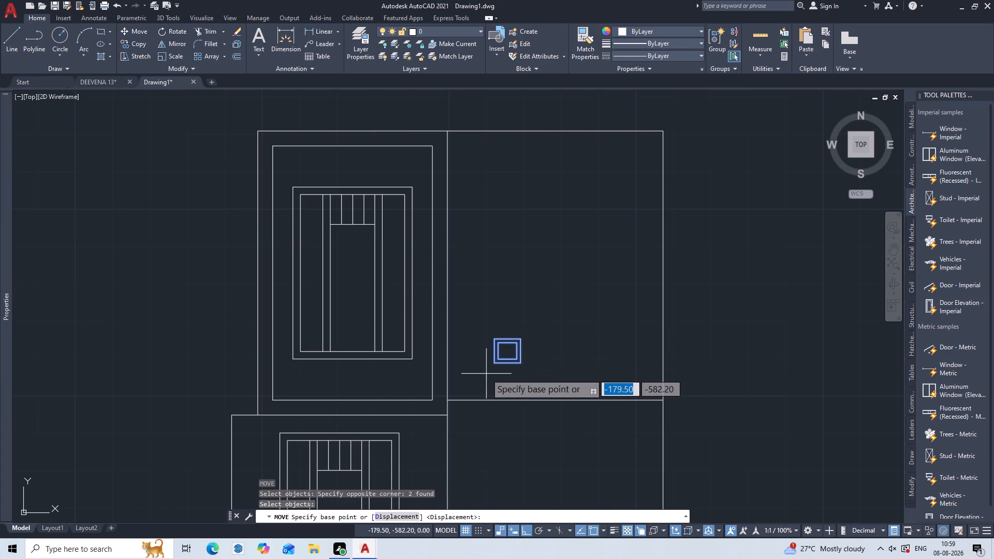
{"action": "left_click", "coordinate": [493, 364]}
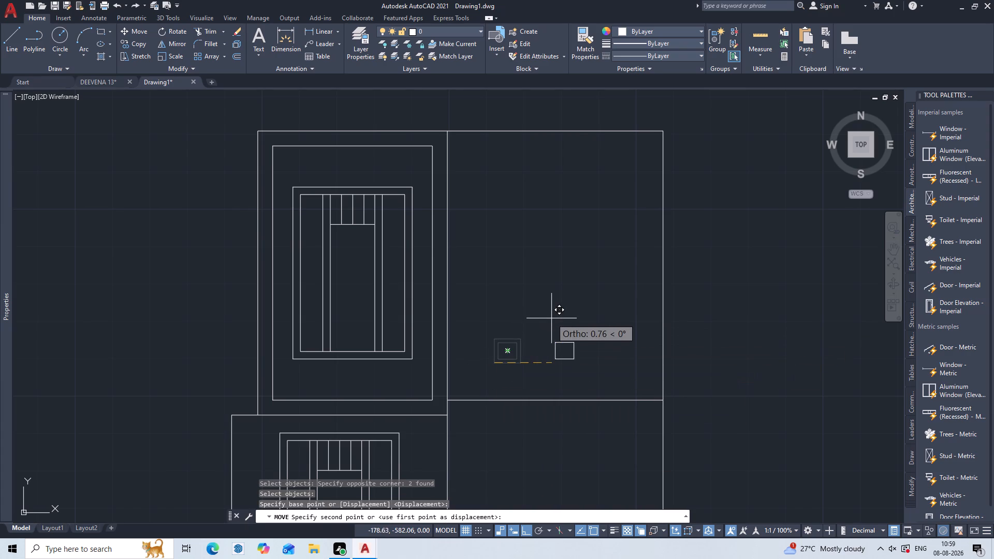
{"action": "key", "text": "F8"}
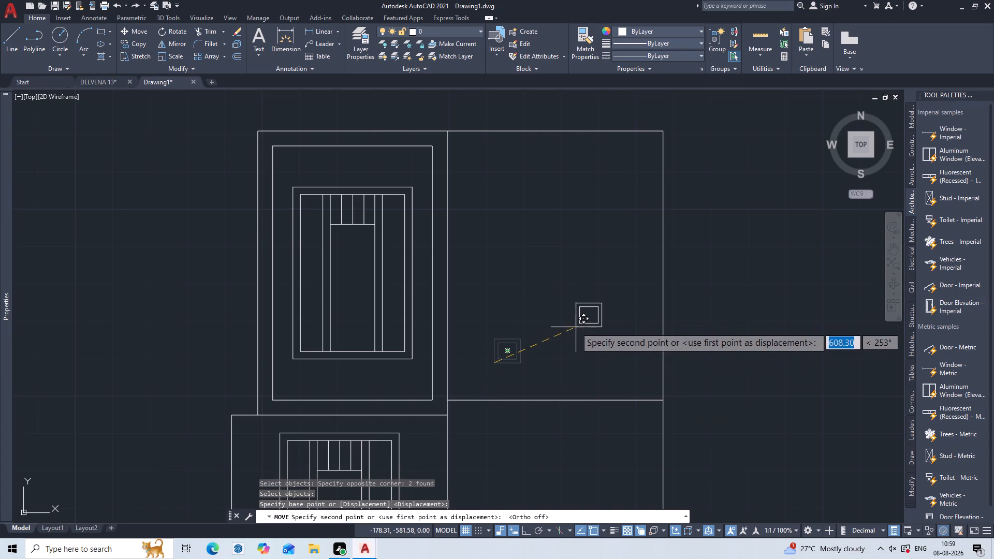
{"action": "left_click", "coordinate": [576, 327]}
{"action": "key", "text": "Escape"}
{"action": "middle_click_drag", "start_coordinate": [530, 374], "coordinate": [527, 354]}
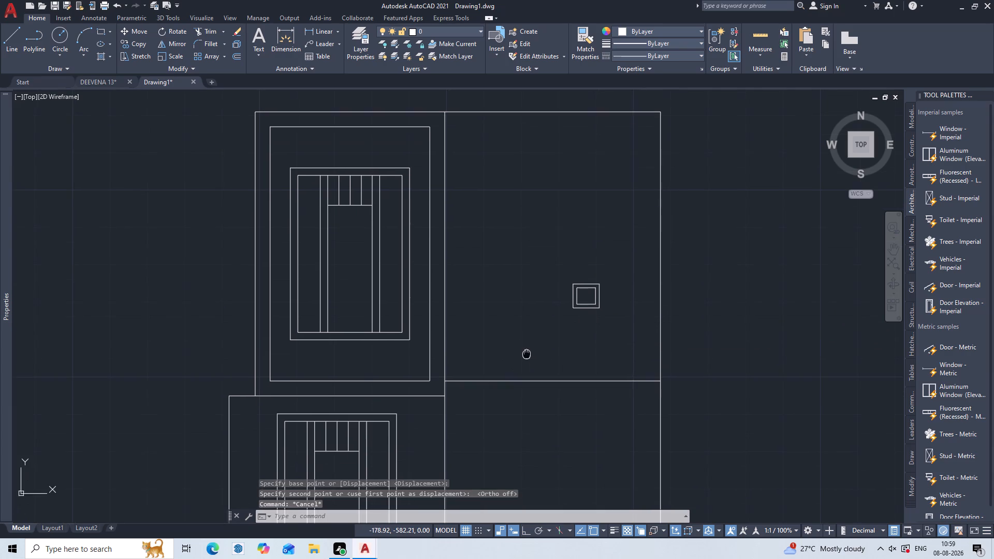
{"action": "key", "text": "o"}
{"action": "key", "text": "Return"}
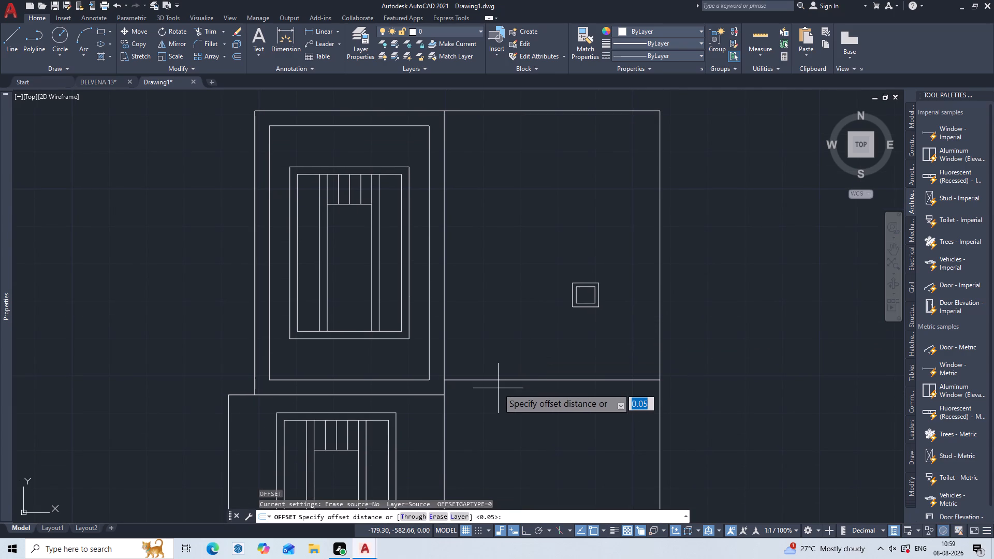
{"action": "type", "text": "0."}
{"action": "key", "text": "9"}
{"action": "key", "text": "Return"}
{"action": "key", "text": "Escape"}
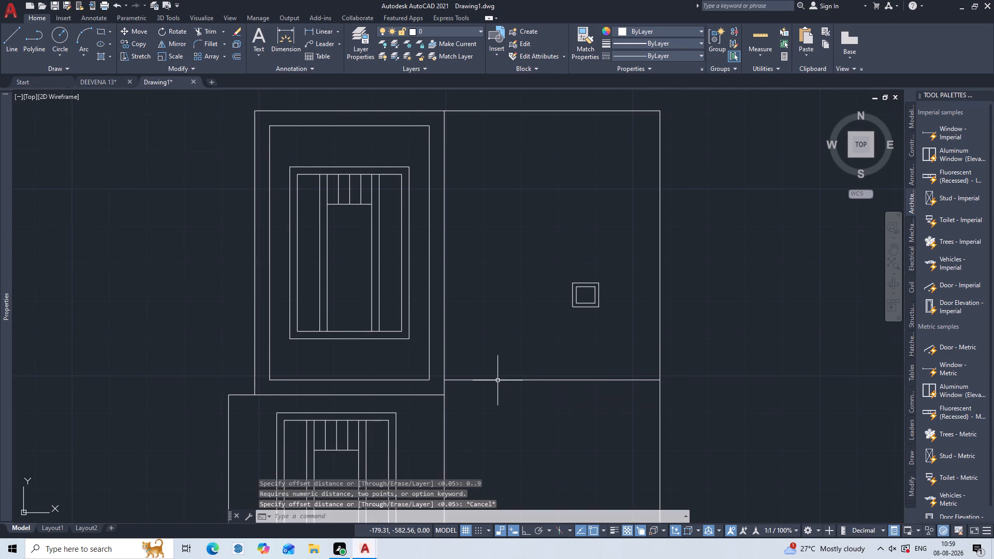
Offset the upper east room's bottom line upward three times in succession, each by 0.9 m, dividing the room into strips.
{"action": "key", "text": "o"}
{"action": "key", "text": "Return"}
{"action": "key", "text": "0"}
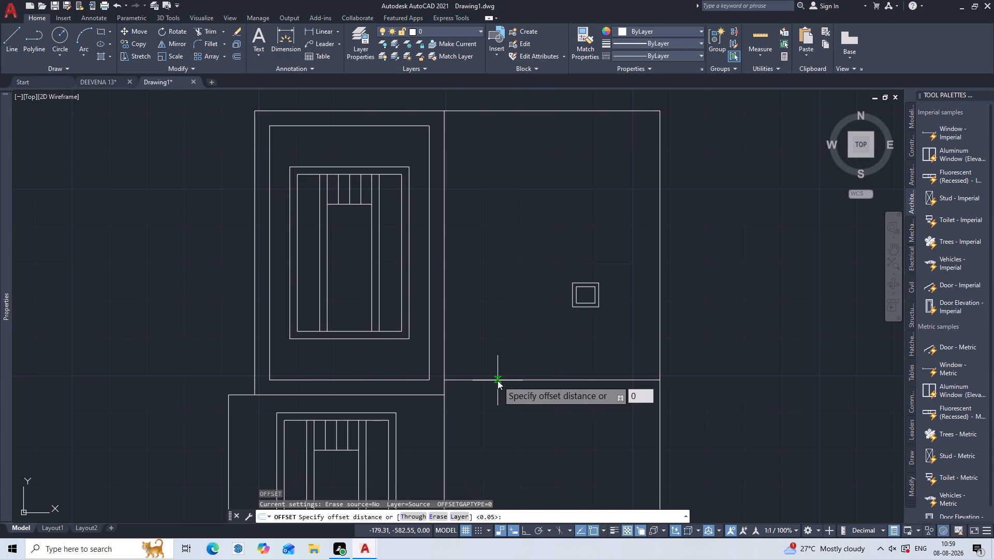
{"action": "type", "text": ".9"}
{"action": "key", "text": "Return"}
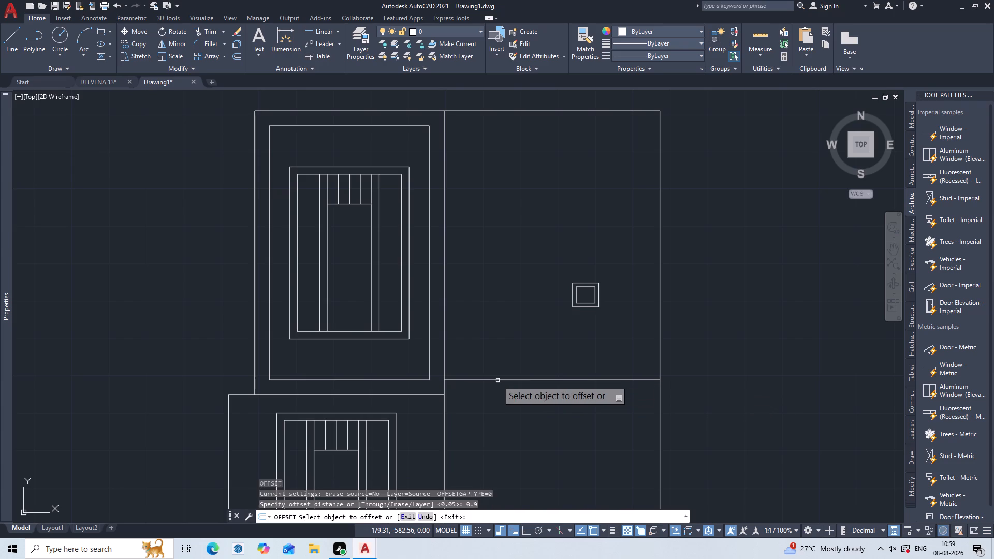
{"action": "left_click", "coordinate": [498, 380]}
{"action": "left_click", "coordinate": [501, 350]}
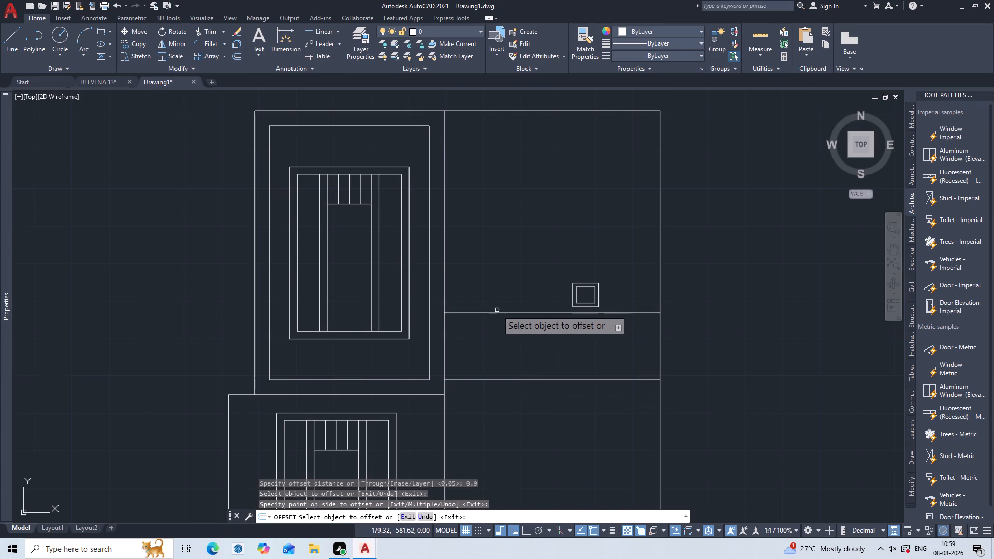
{"action": "left_click", "coordinate": [496, 312]}
{"action": "left_click", "coordinate": [503, 285]}
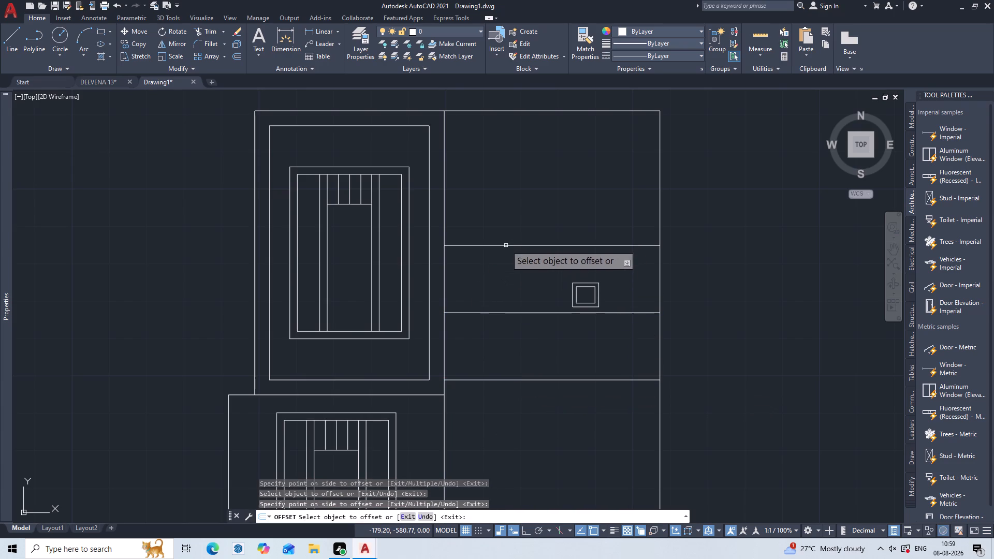
{"action": "left_click", "coordinate": [506, 245]}
{"action": "left_click", "coordinate": [508, 225]}
{"action": "key", "text": "Escape"}
{"action": "key", "text": "Escape"}
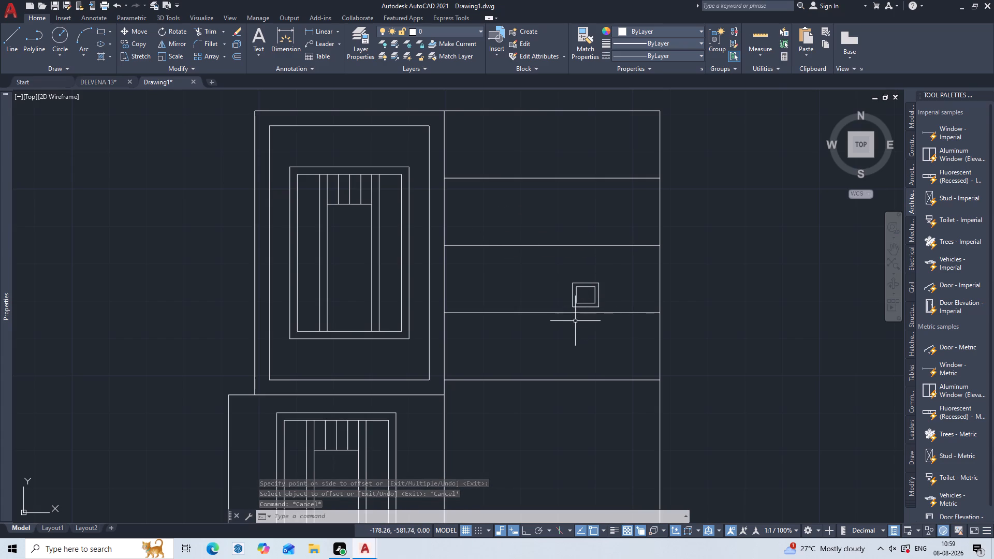
Move the two nested small rectangles by their centre to midway between the lines of the lowest strip, in its western half.
{"action": "key", "text": "m"}
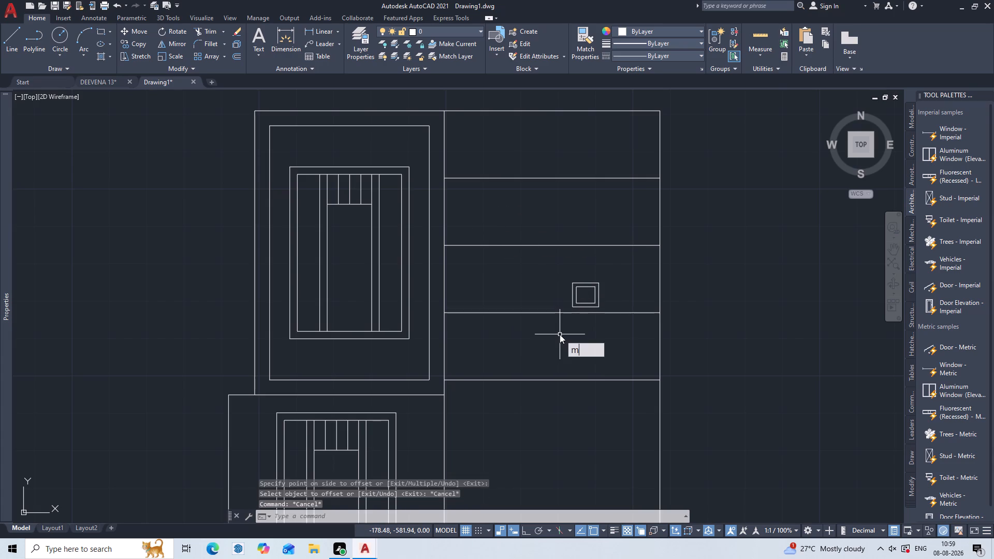
{"action": "key", "text": "Return"}
{"action": "left_click", "coordinate": [607, 278]}
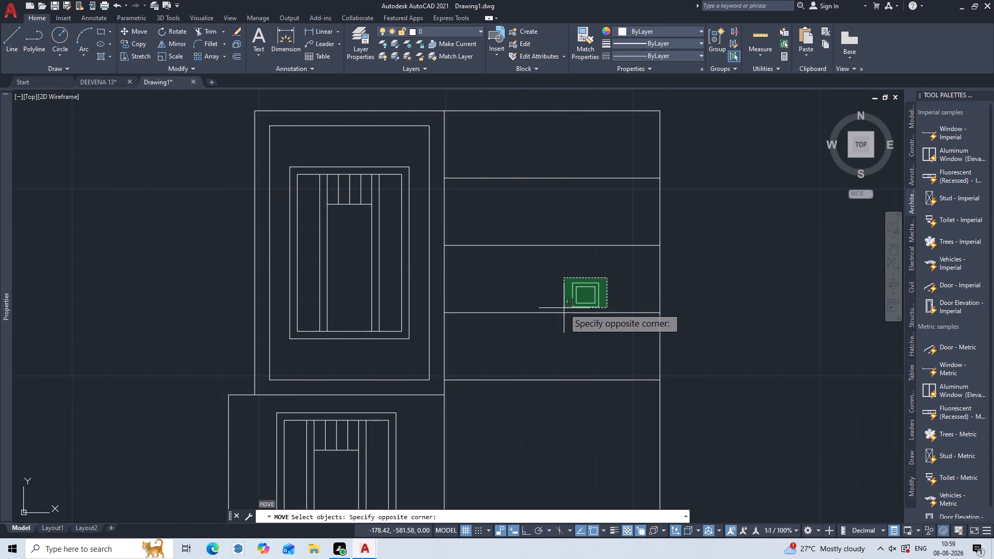
{"action": "left_click", "coordinate": [564, 308]}
{"action": "key", "text": "Return"}
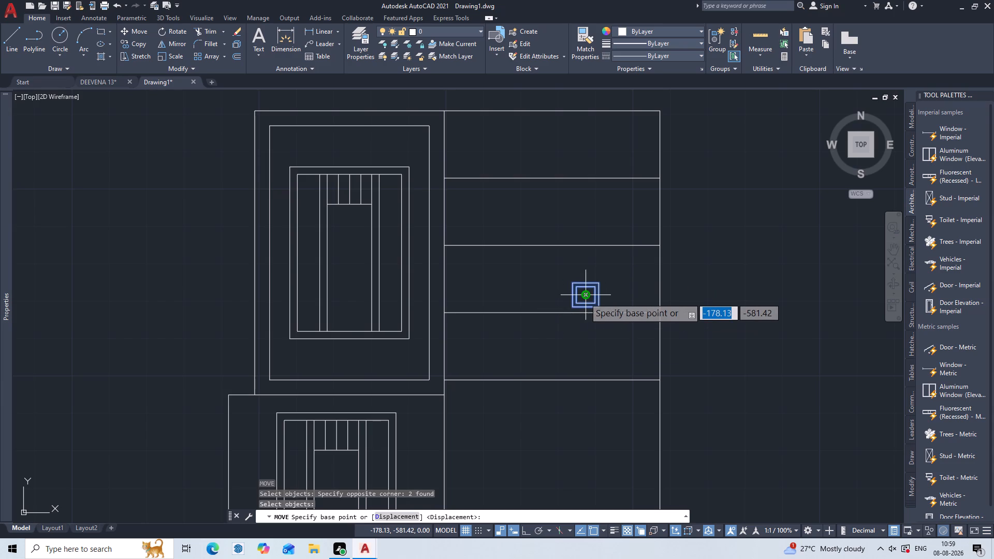
{"action": "left_click", "coordinate": [584, 297]}
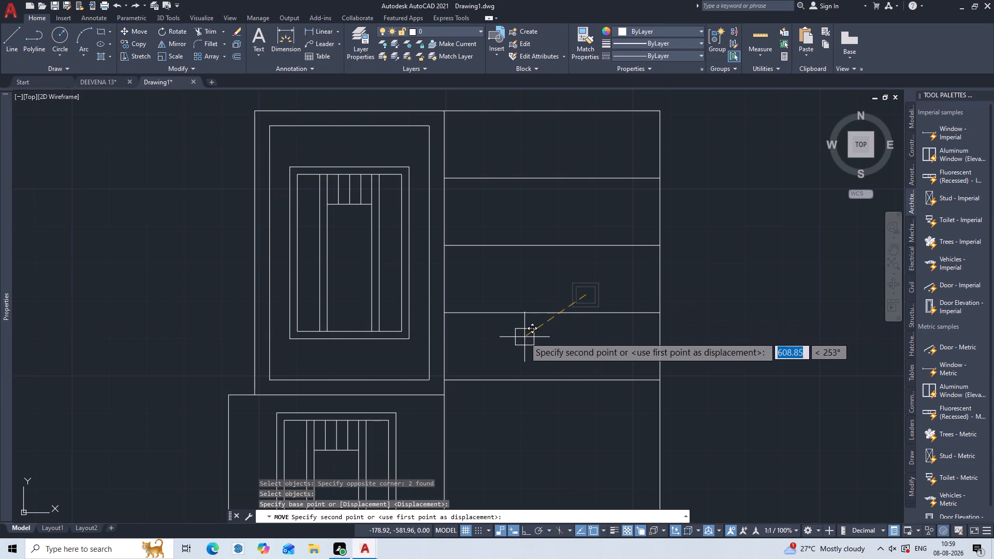
{"action": "key", "text": "m"}
{"action": "key", "text": "2"}
{"action": "key", "text": "p"}
{"action": "key", "text": "Return"}
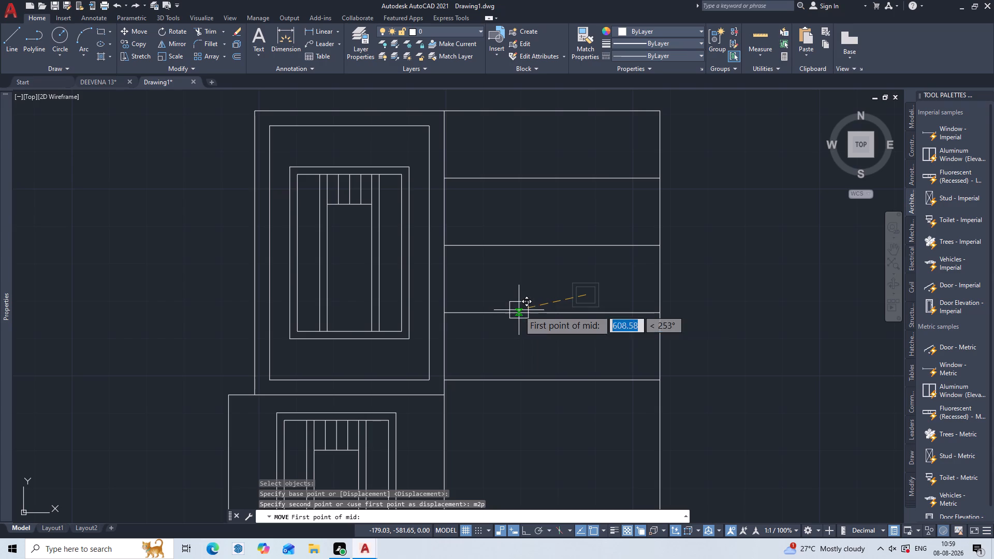
{"action": "left_click", "coordinate": [519, 313]}
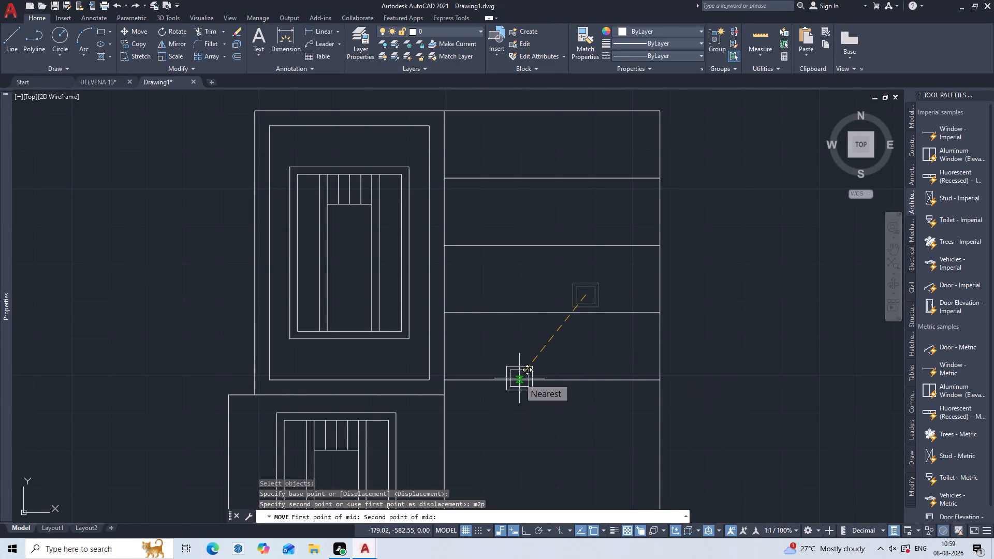
{"action": "left_click", "coordinate": [519, 378]}
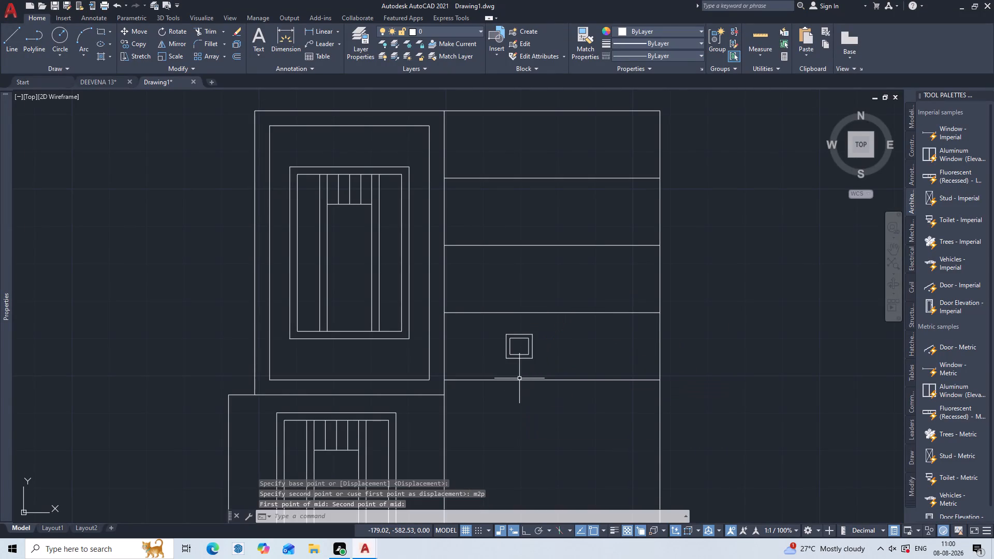
Copy the two nested small rectangles straight up from their centre to midway between the second strip's lines.
{"action": "key", "text": "c"}
{"action": "type", "text": "op"}
{"action": "key", "text": "Return"}
{"action": "left_click", "coordinate": [548, 326]}
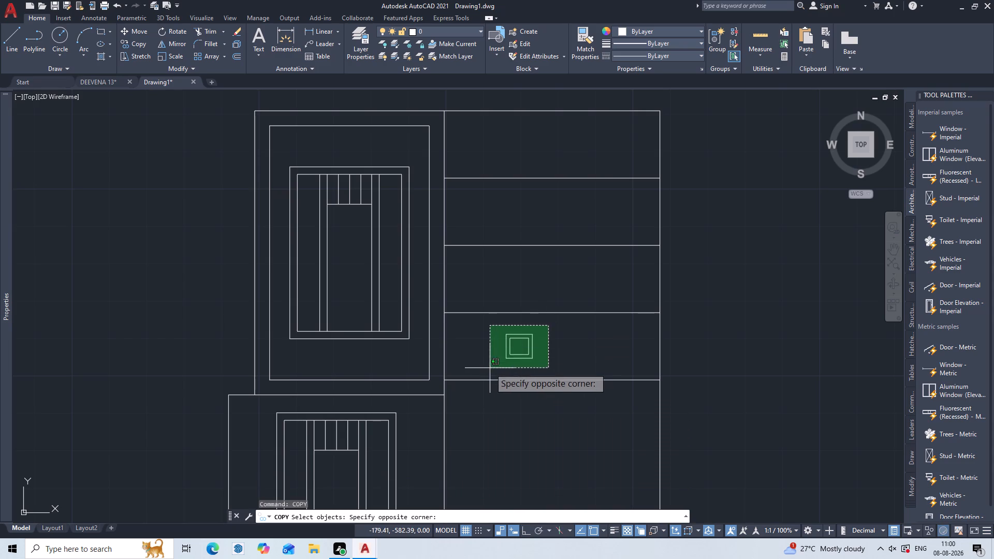
{"action": "left_click", "coordinate": [490, 368]}
{"action": "key", "text": "Return"}
{"action": "left_click", "coordinate": [517, 346]}
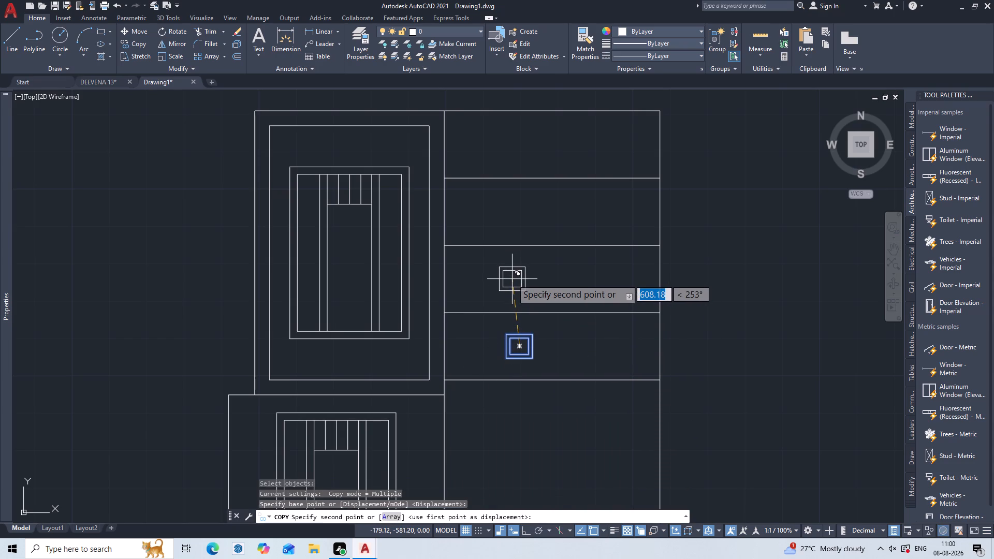
{"action": "key", "text": "F8"}
{"action": "type", "text": "m2p"}
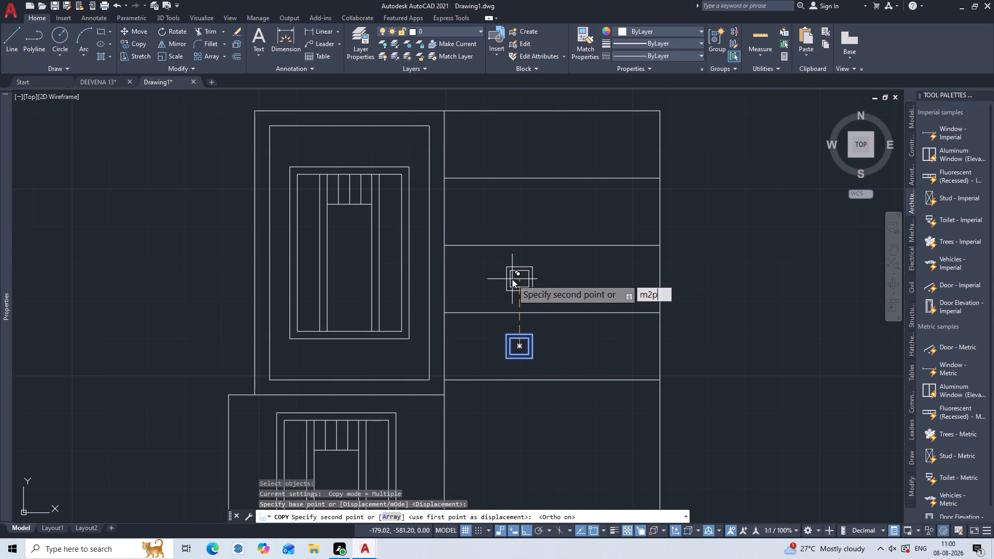
{"action": "key", "text": "Return"}
{"action": "left_click", "coordinate": [517, 315]}
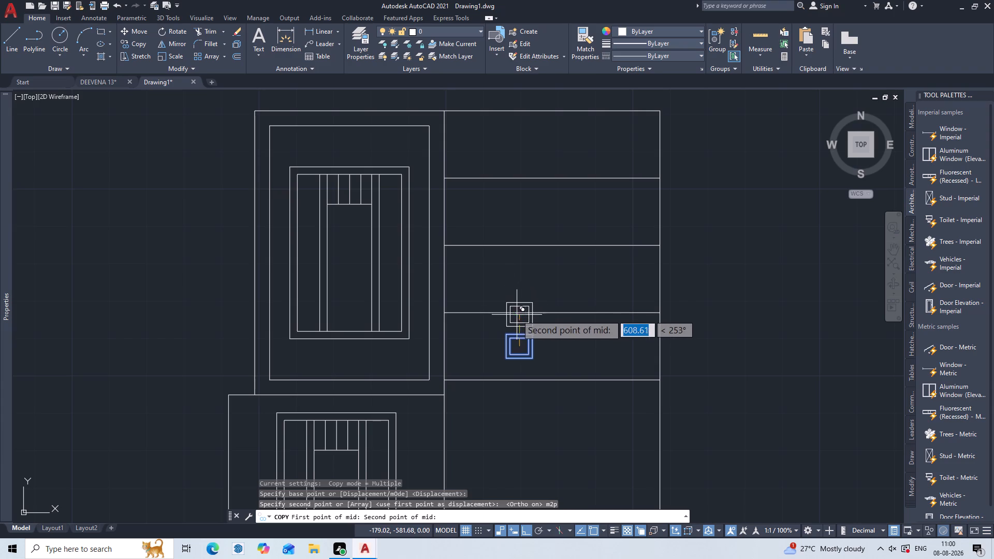
{"action": "left_click", "coordinate": [519, 247]}
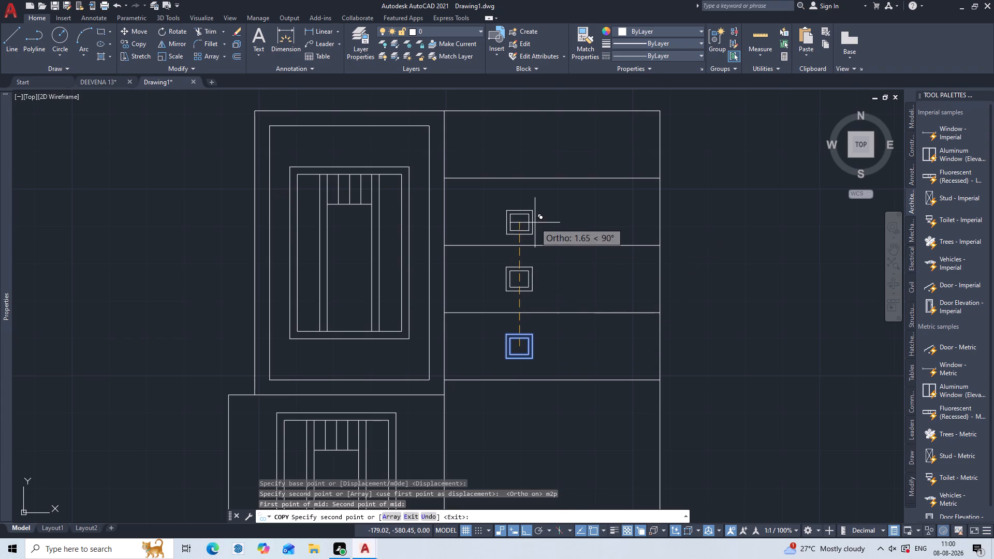
Copy the two nested small rectangles straight up to midway between the lines of the third strip and of the top strip.
{"action": "type", "text": "m2"}
{"action": "key", "text": "p"}
{"action": "key", "text": "Return"}
{"action": "left_click", "coordinate": [521, 242]}
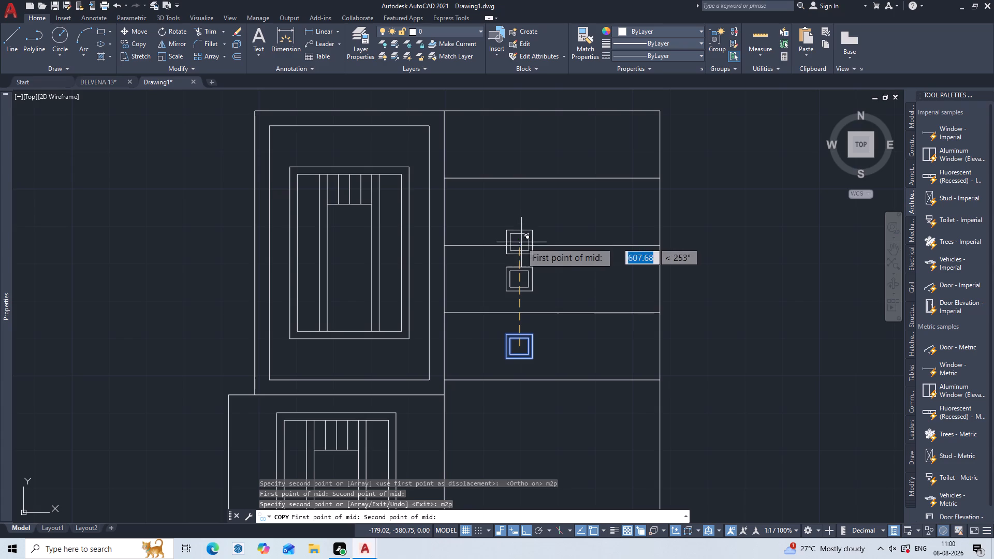
{"action": "left_click", "coordinate": [522, 179]}
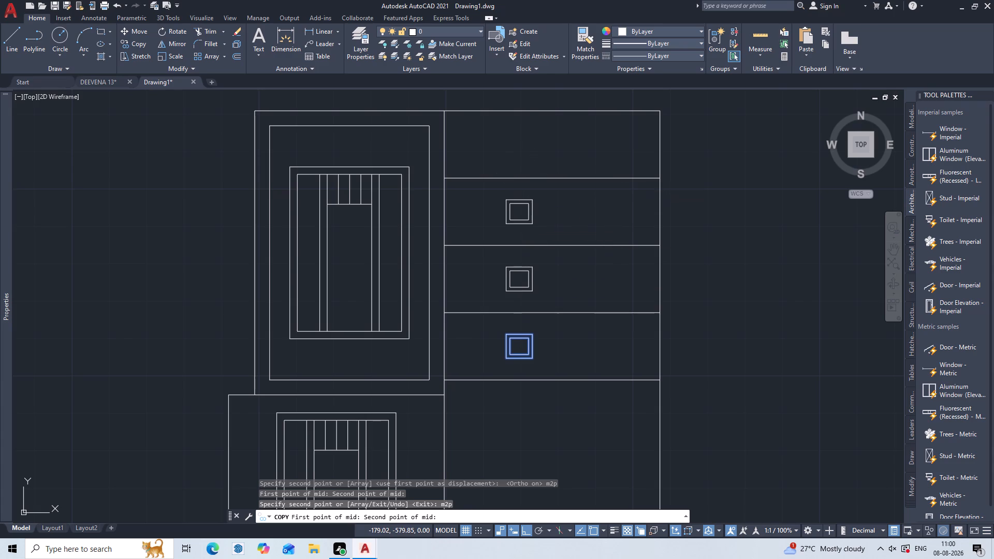
{"action": "type", "text": "m2p"}
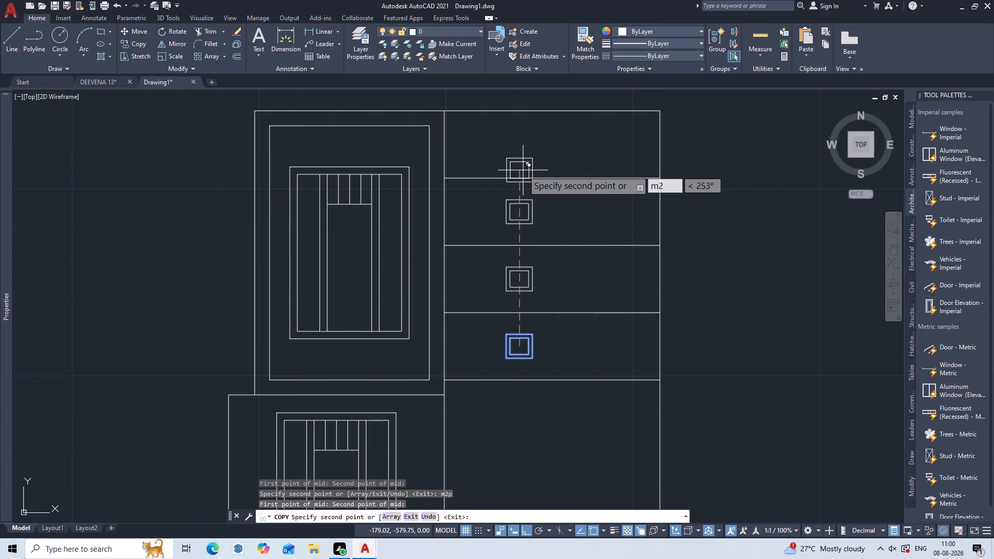
{"action": "key", "text": "Return"}
{"action": "left_click", "coordinate": [523, 178]}
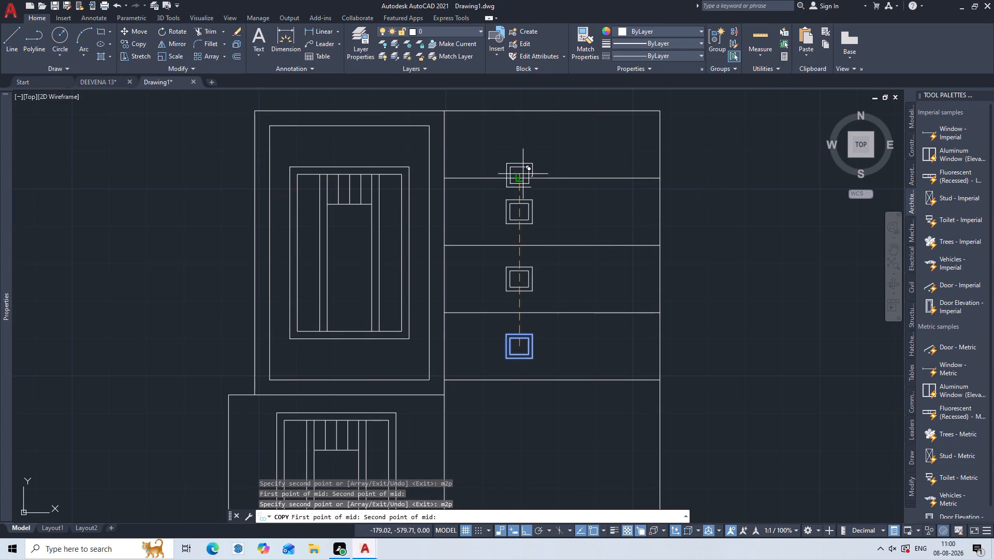
{"action": "left_click", "coordinate": [522, 112]}
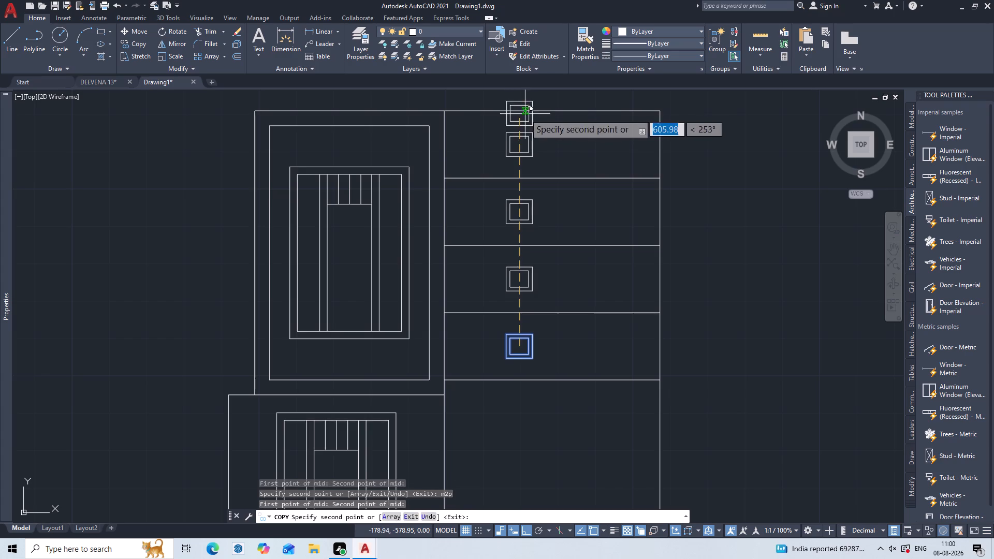
{"action": "key", "text": "Escape"}
Copy the lower west room's panelled rectangle with all its inner lines about 2.48 m straight east into the lower east room.
{"action": "scroll", "coordinate": [538, 209], "scroll_direction": "down", "scroll_amount": 1}
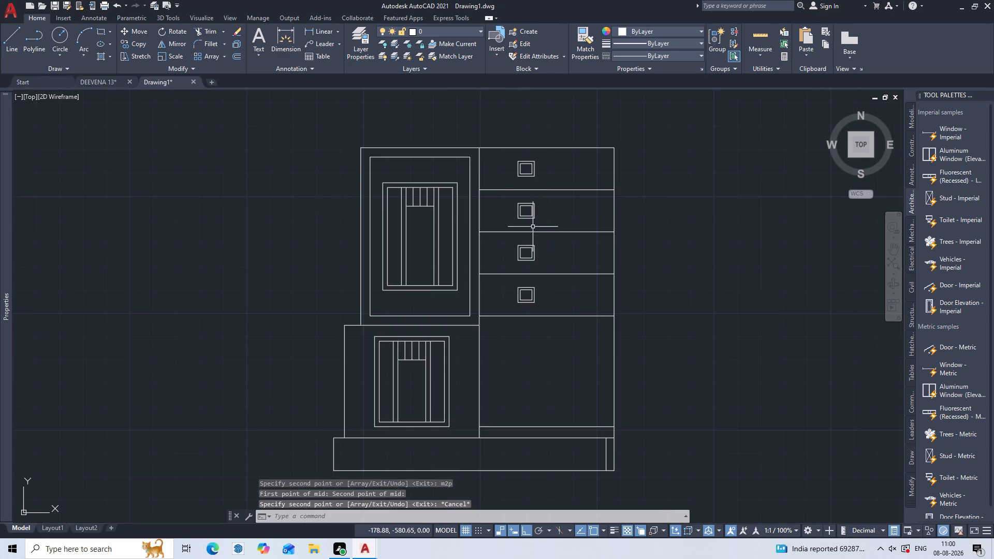
{"action": "middle_click", "coordinate": [533, 227]}
{"action": "scroll", "coordinate": [533, 227], "scroll_direction": "up", "scroll_amount": 1}
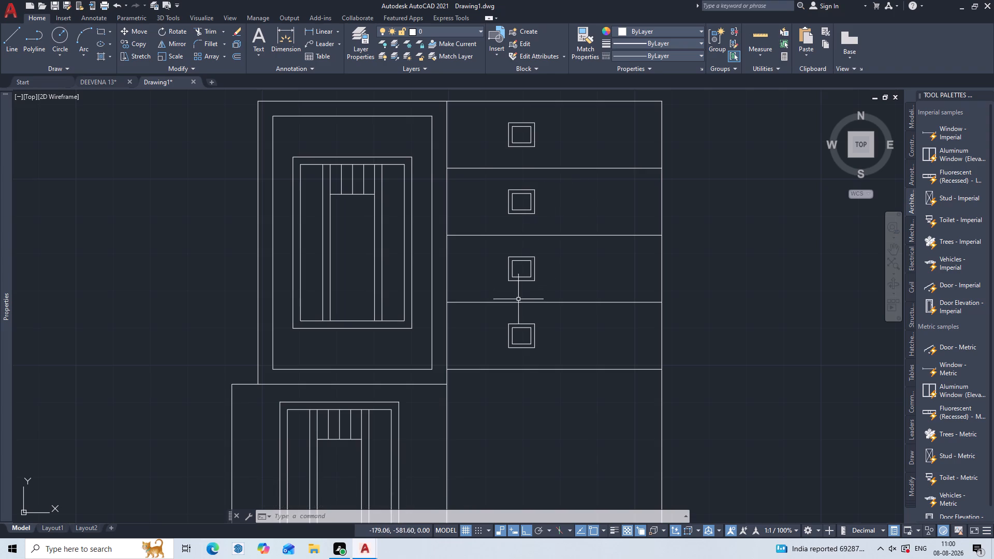
{"action": "middle_click_drag", "start_coordinate": [529, 358], "coordinate": [502, 225]}
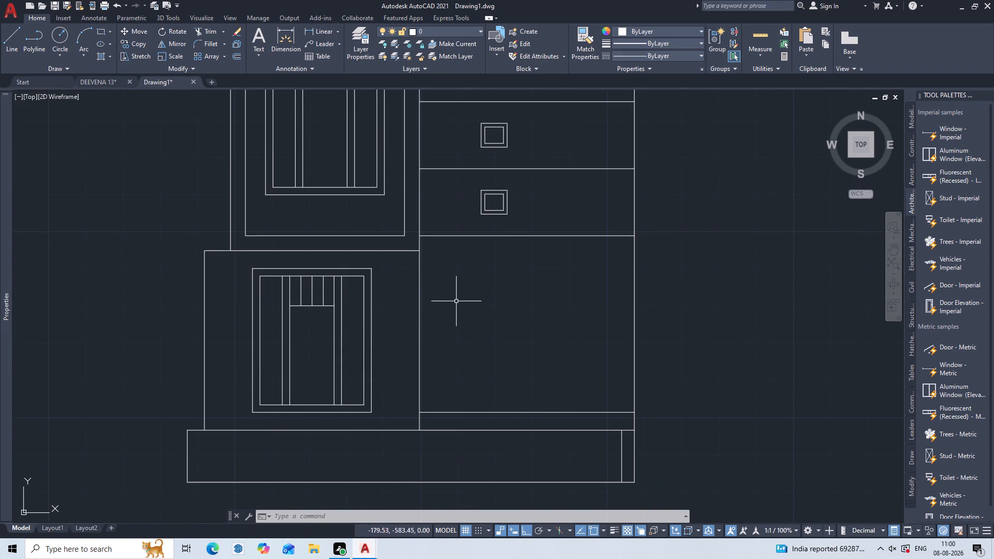
{"action": "middle_click_drag", "start_coordinate": [399, 260], "coordinate": [474, 224]}
{"action": "left_click", "coordinate": [474, 223]}
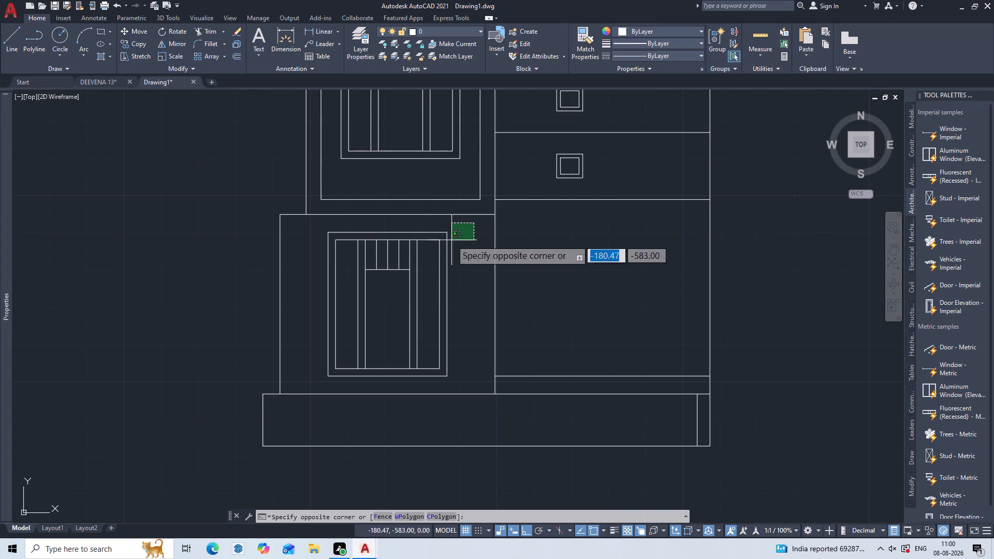
{"action": "left_click", "coordinate": [319, 379]}
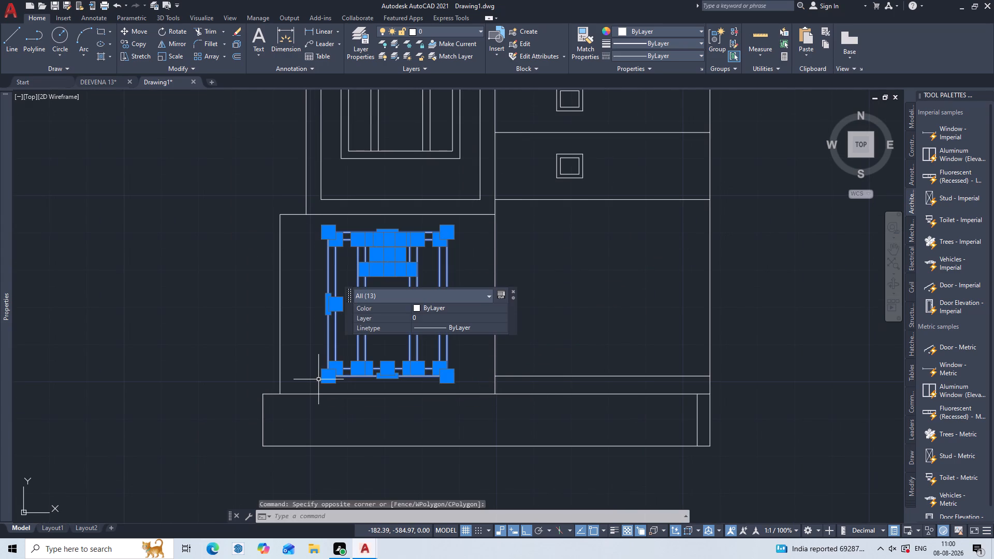
{"action": "type", "text": "co"}
{"action": "key", "text": "p"}
{"action": "key", "text": "Return"}
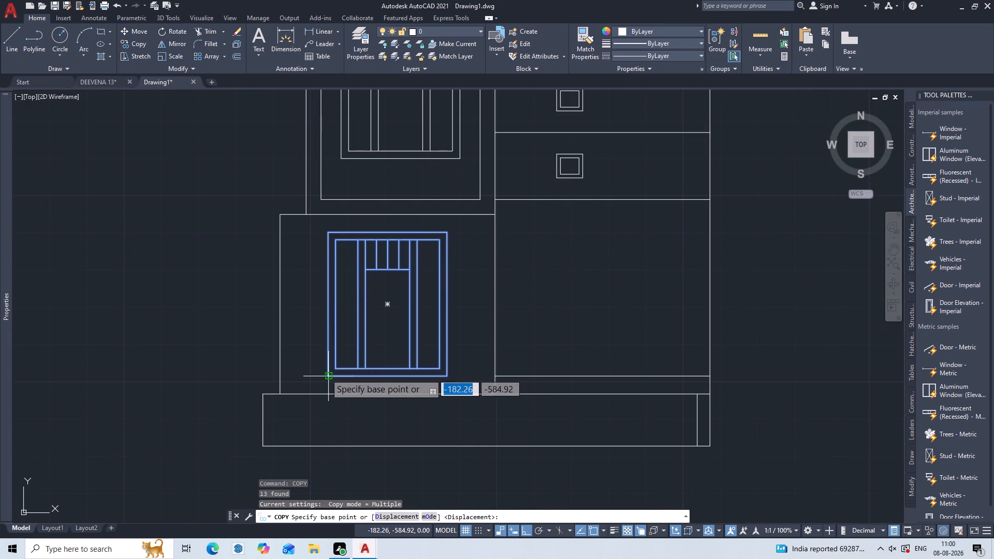
{"action": "left_click", "coordinate": [326, 374]}
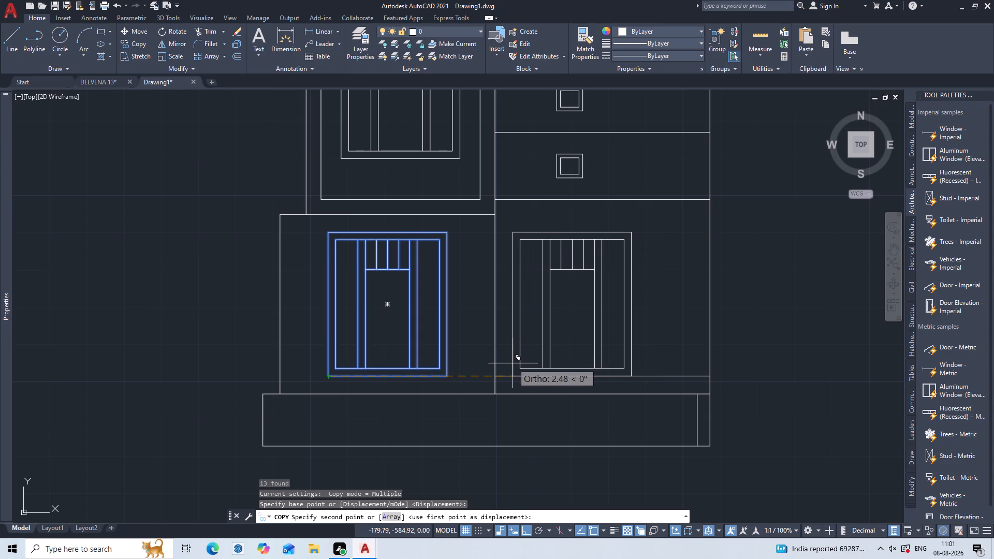
{"action": "left_click", "coordinate": [513, 363]}
{"action": "key", "text": "Escape"}
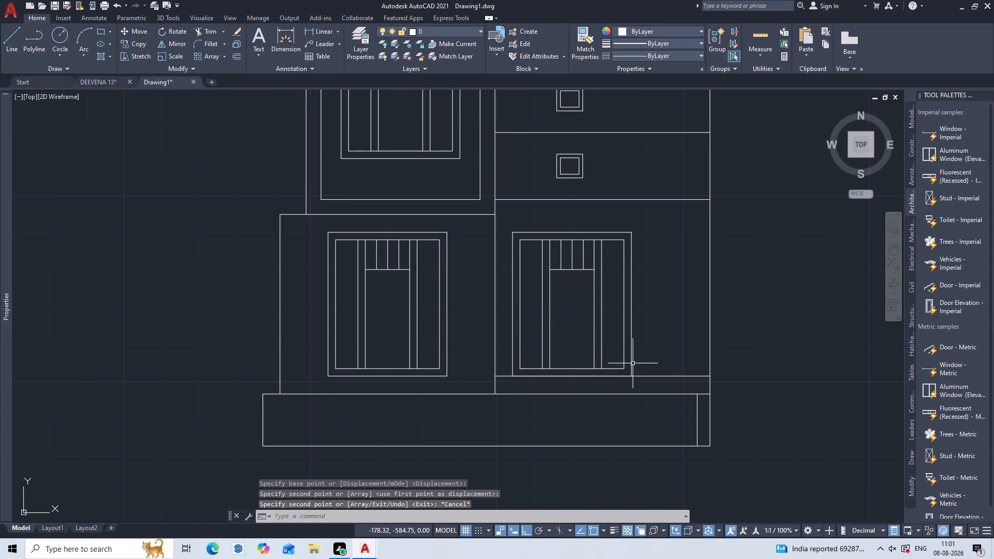
Delete the horizontal line just above the base strip in the lower east room.
{"action": "left_click", "coordinate": [665, 362]}
{"action": "left_click", "coordinate": [651, 388]}
{"action": "key", "text": "Delete"}
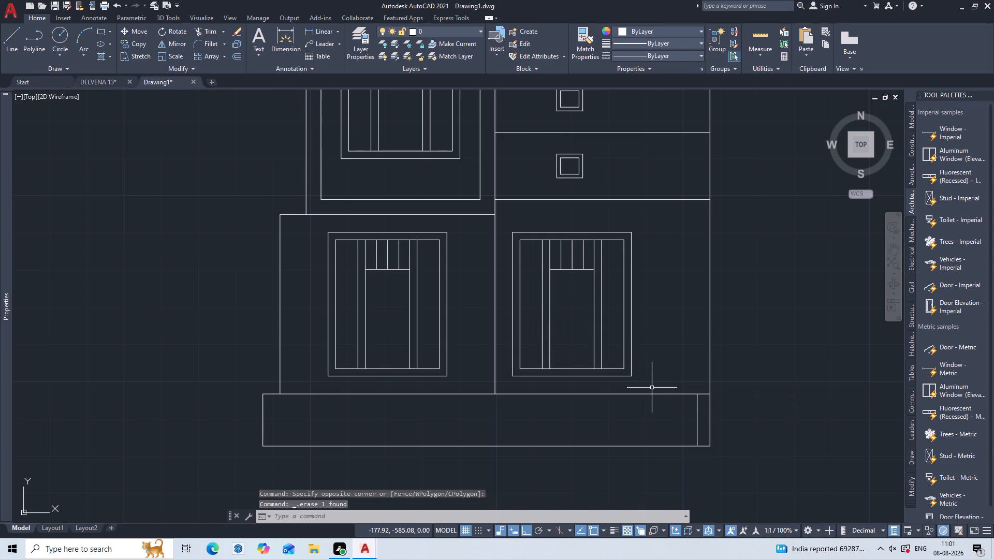
Move the copied panelled rectangle in the lower east room about 0.14 m straight down, just above the base strip.
{"action": "key", "text": "m"}
{"action": "key", "text": "Return"}
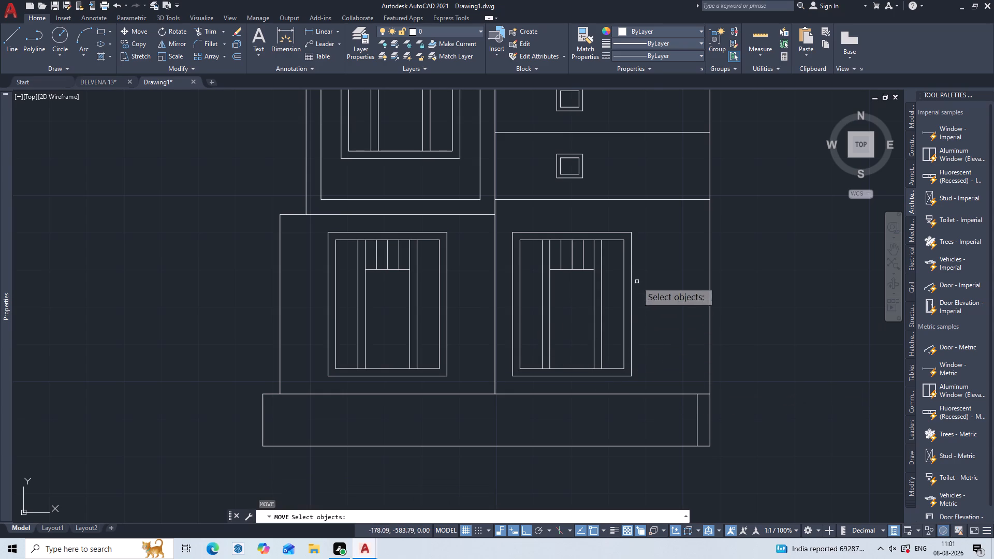
{"action": "left_click", "coordinate": [639, 225]}
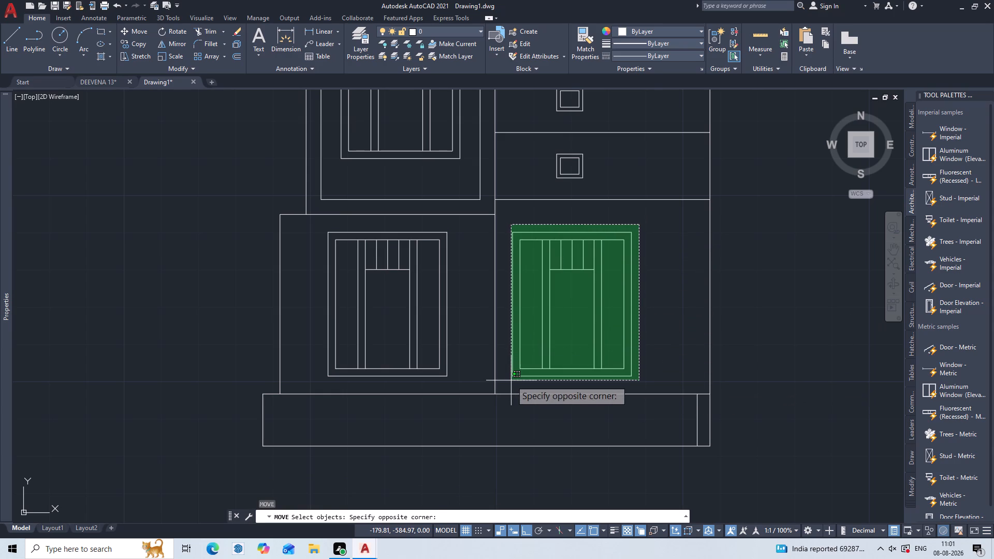
{"action": "double_click", "coordinate": [511, 380]}
{"action": "key", "text": "Return"}
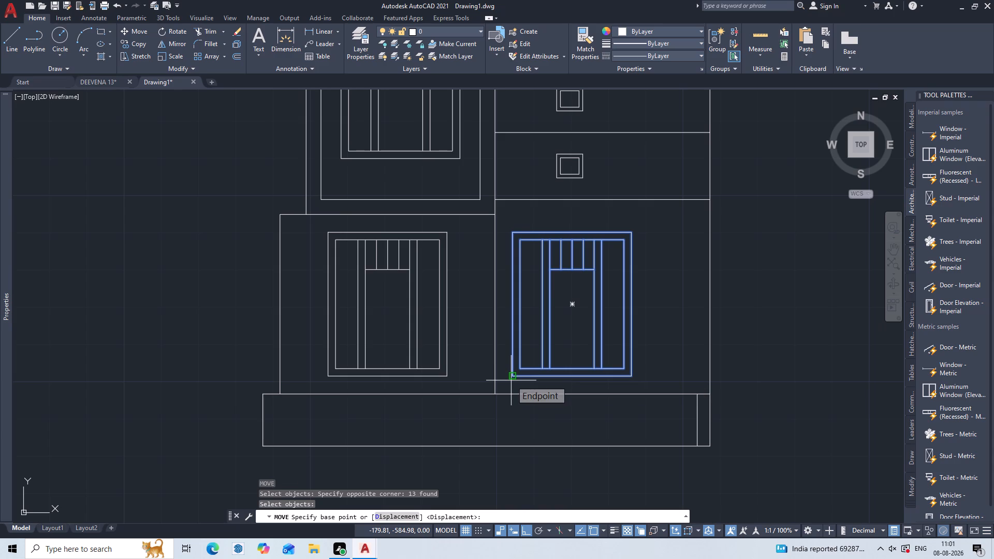
{"action": "left_click", "coordinate": [511, 380]}
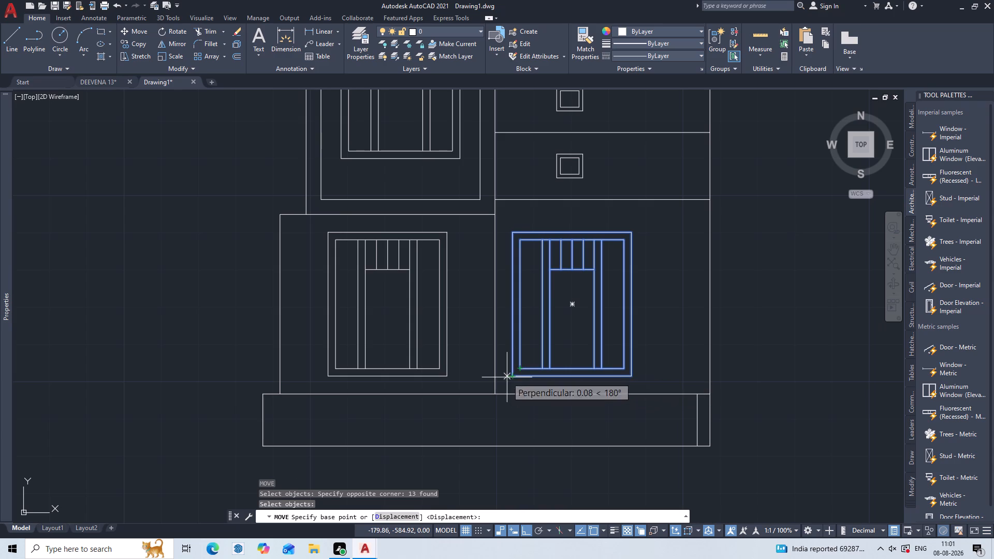
{"action": "left_click", "coordinate": [507, 377]}
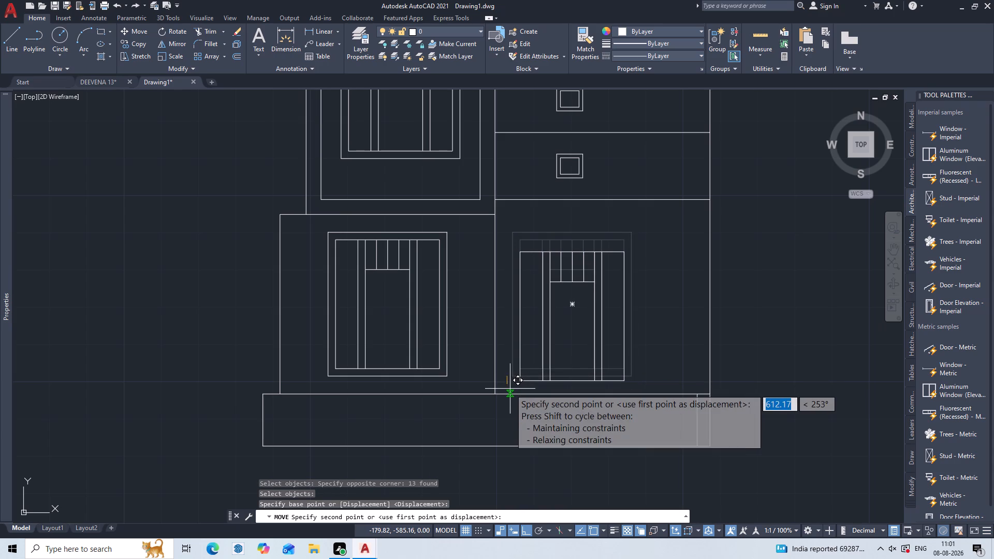
{"action": "left_click", "coordinate": [512, 386]}
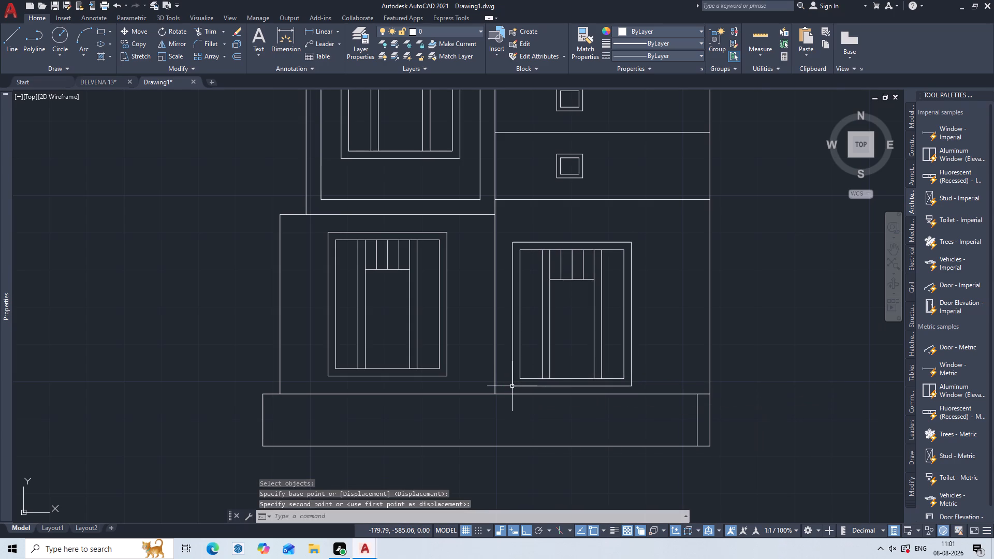
{"action": "key", "text": "Escape"}
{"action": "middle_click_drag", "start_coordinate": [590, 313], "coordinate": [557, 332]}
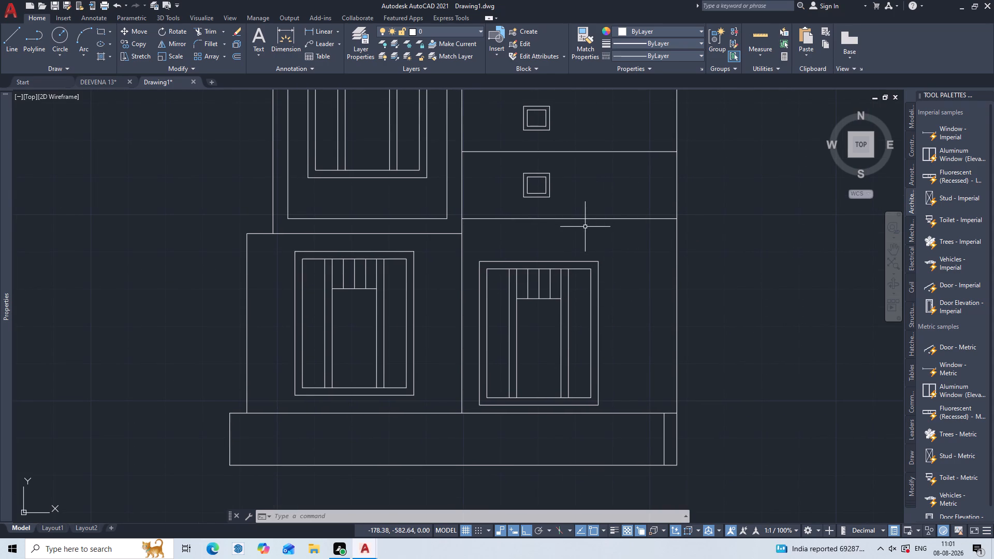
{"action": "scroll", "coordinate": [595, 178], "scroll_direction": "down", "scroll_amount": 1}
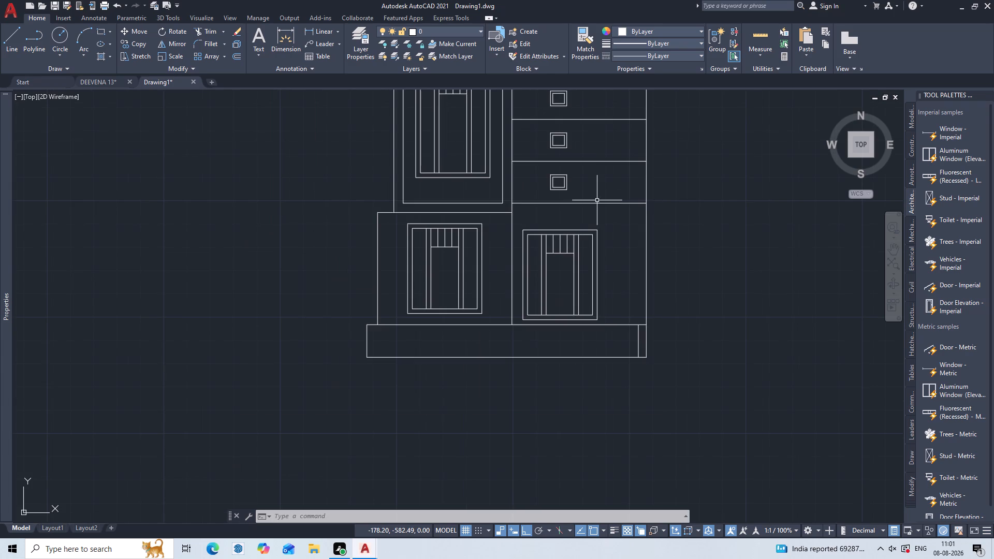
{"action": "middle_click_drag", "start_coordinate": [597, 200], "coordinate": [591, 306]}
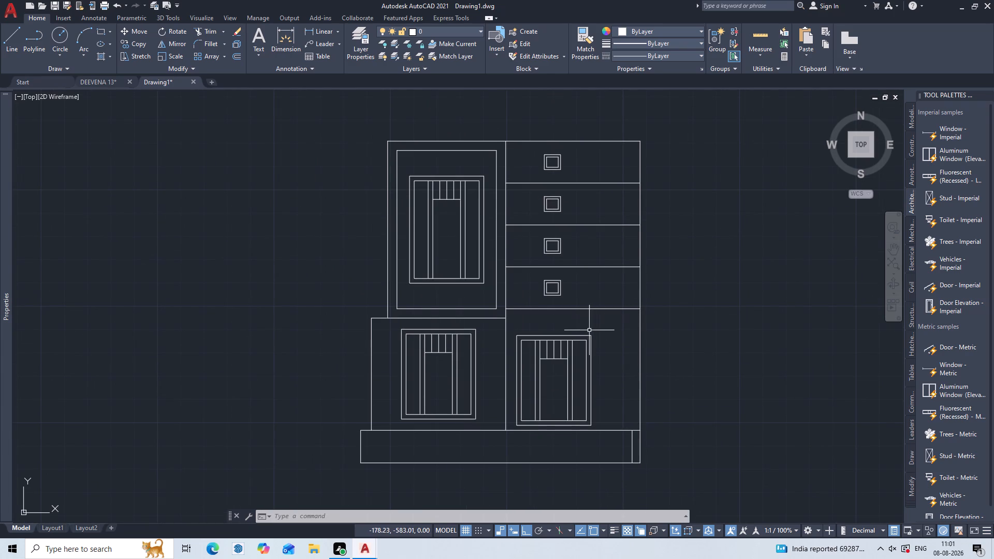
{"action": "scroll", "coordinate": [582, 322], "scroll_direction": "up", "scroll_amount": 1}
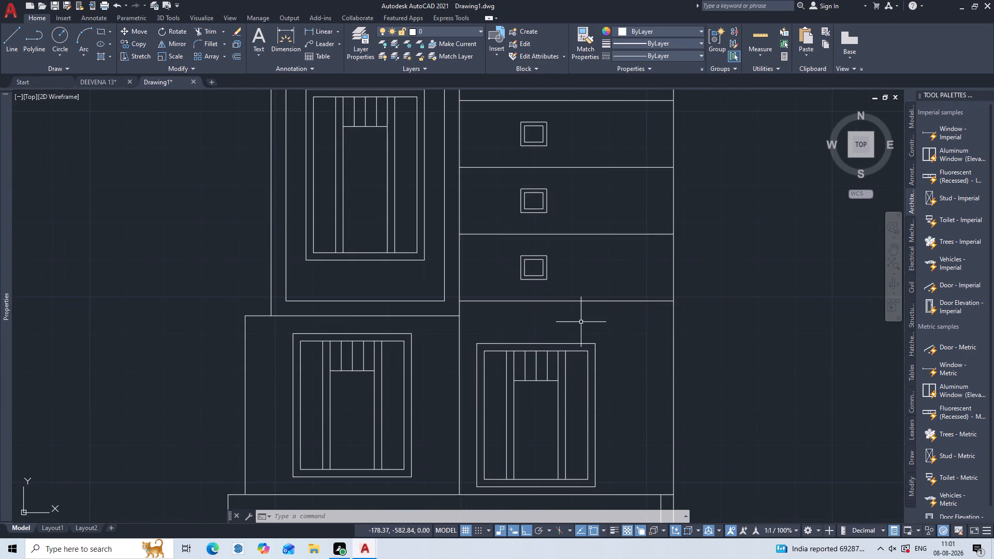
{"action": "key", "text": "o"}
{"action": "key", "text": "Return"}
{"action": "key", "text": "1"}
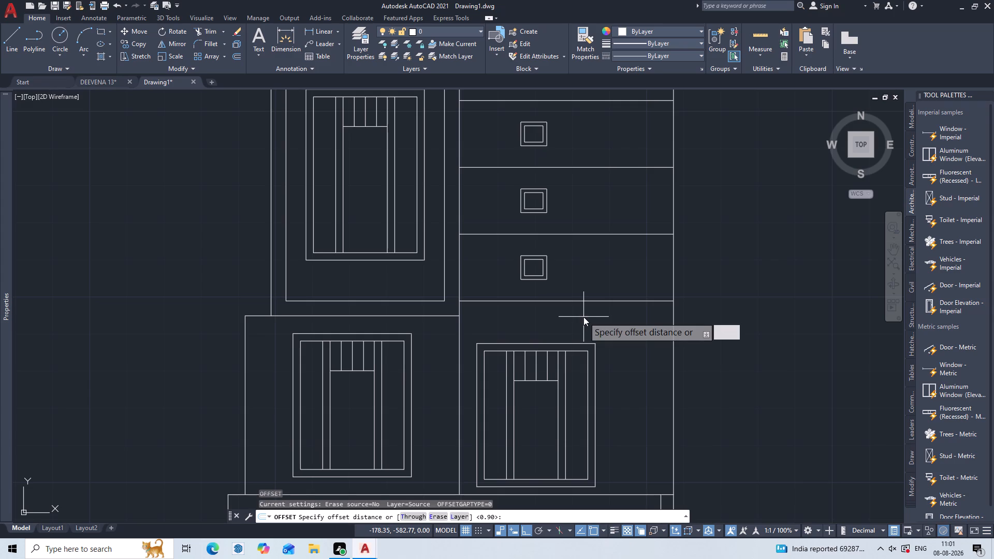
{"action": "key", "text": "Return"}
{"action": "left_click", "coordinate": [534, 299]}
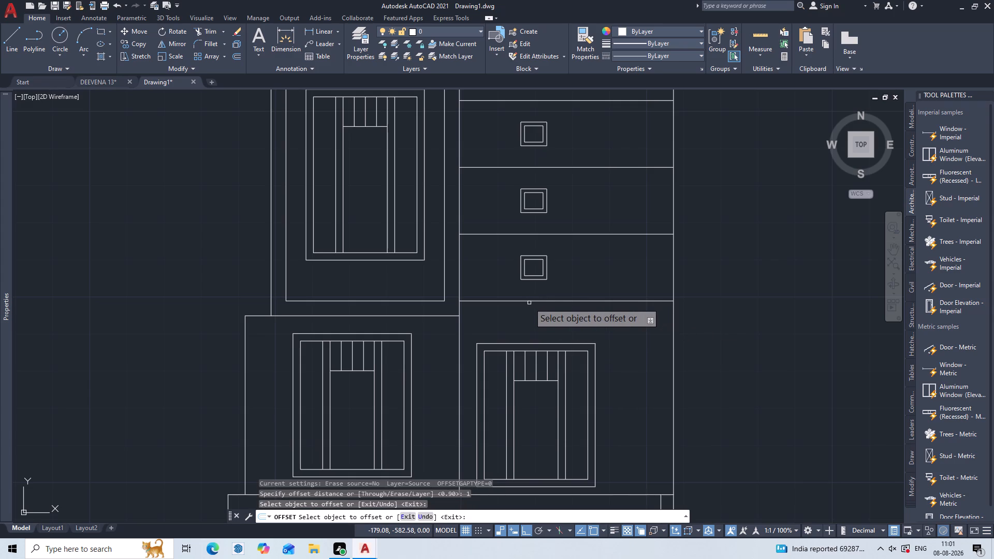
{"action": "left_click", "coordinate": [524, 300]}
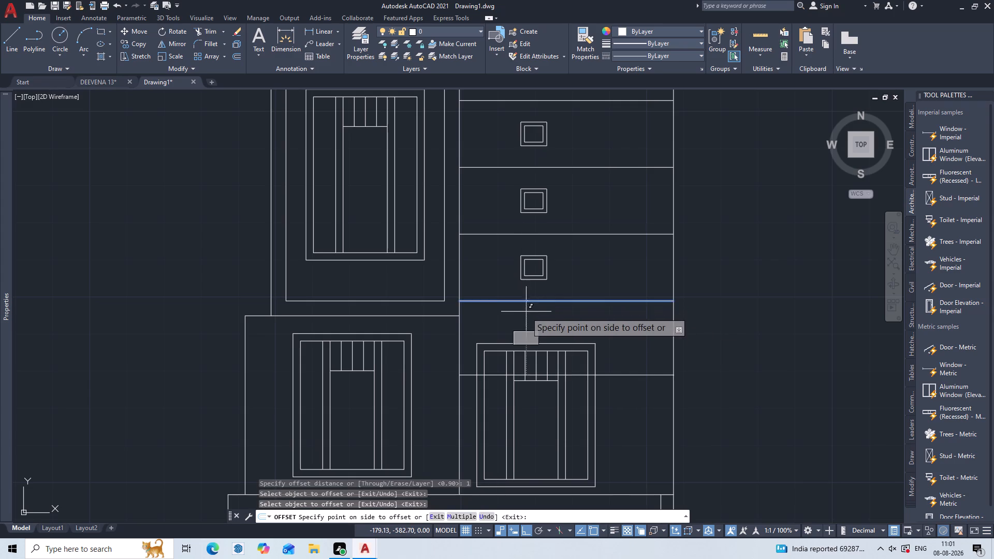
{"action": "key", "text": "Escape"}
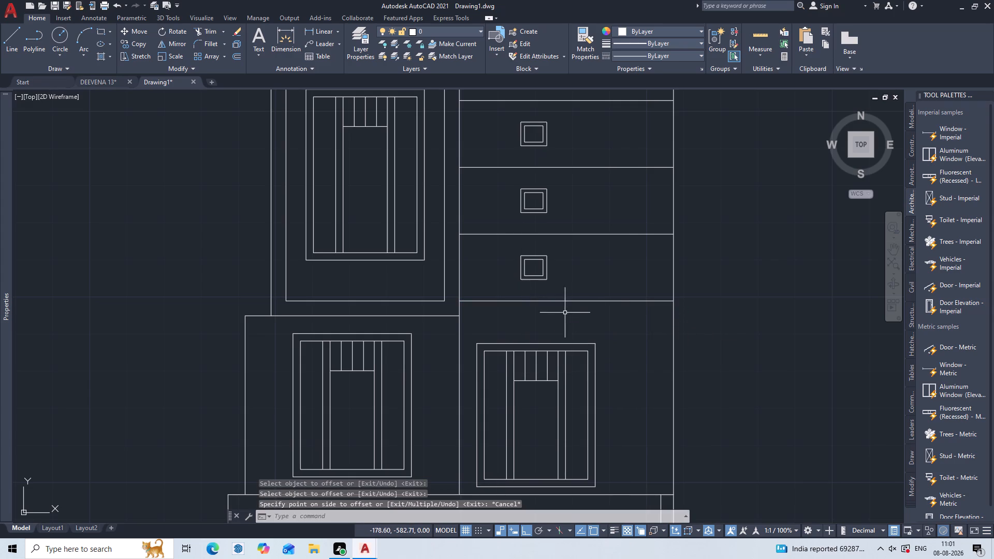
Delete the three strip lines and the bottom line of the upper east room, keeping the nested rectangles.
{"action": "scroll", "coordinate": [634, 202], "scroll_direction": "down", "scroll_amount": 1}
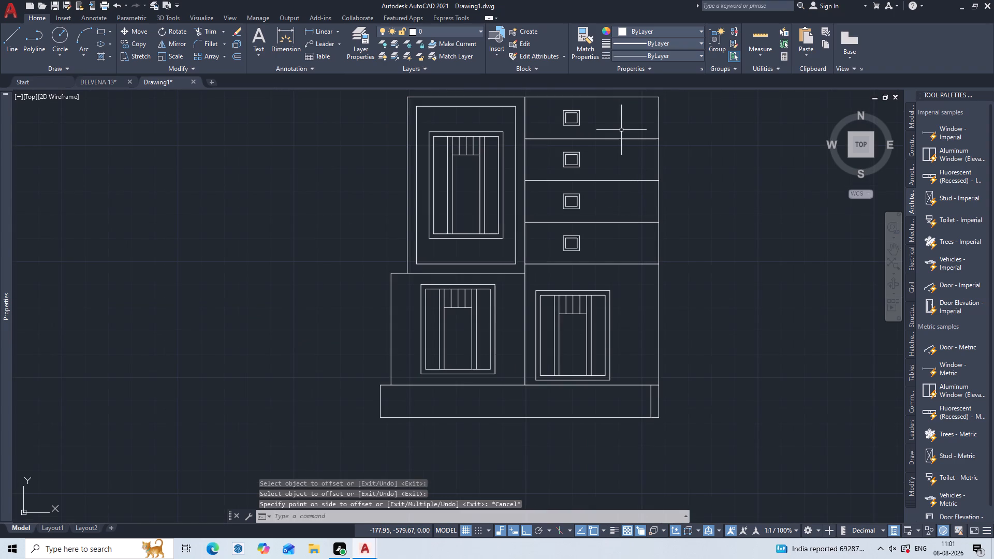
{"action": "left_click", "coordinate": [621, 130]}
{"action": "left_click", "coordinate": [600, 273]}
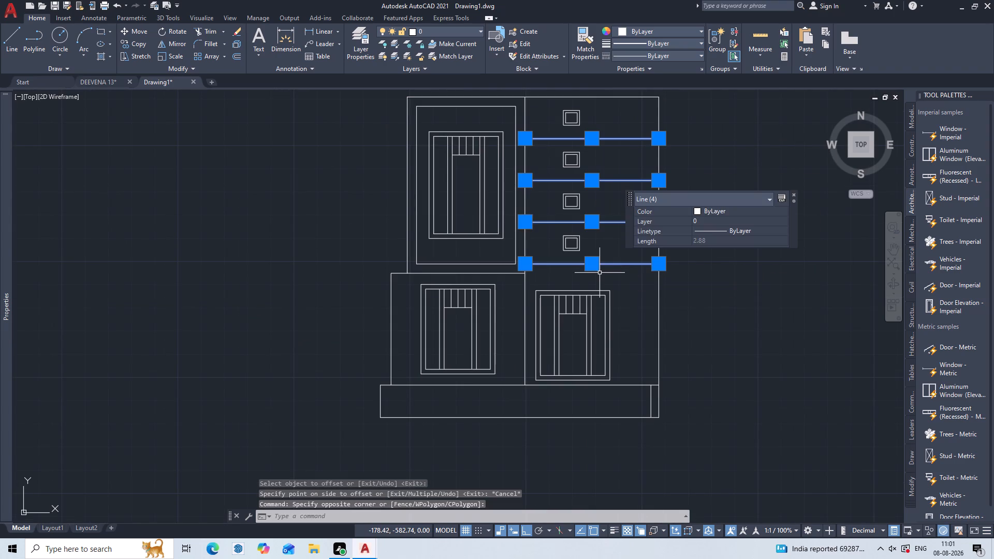
{"action": "key", "text": "Delete"}
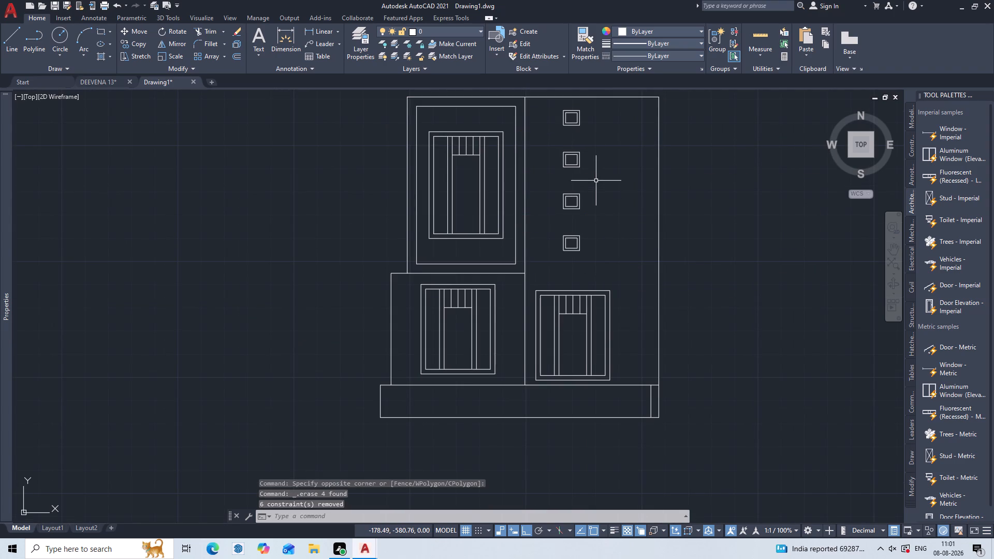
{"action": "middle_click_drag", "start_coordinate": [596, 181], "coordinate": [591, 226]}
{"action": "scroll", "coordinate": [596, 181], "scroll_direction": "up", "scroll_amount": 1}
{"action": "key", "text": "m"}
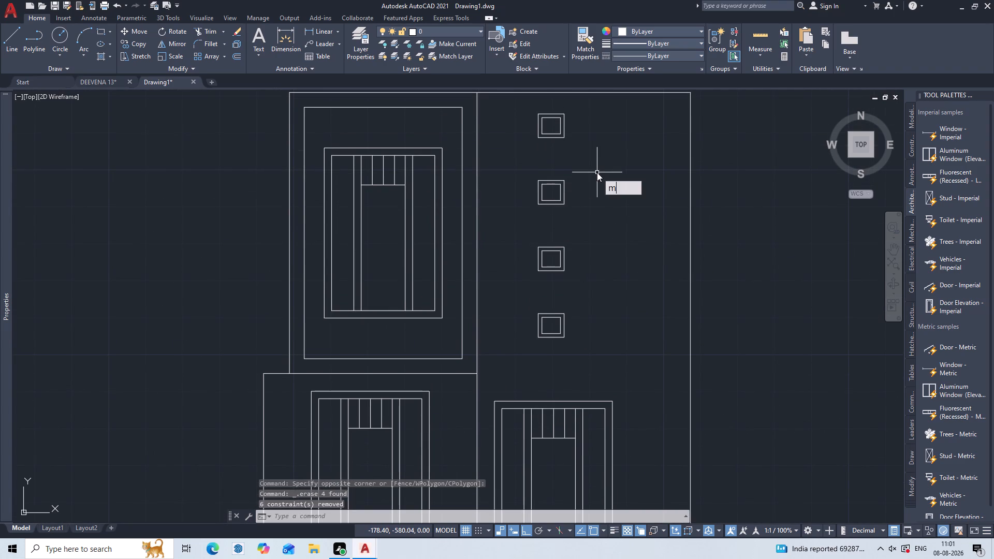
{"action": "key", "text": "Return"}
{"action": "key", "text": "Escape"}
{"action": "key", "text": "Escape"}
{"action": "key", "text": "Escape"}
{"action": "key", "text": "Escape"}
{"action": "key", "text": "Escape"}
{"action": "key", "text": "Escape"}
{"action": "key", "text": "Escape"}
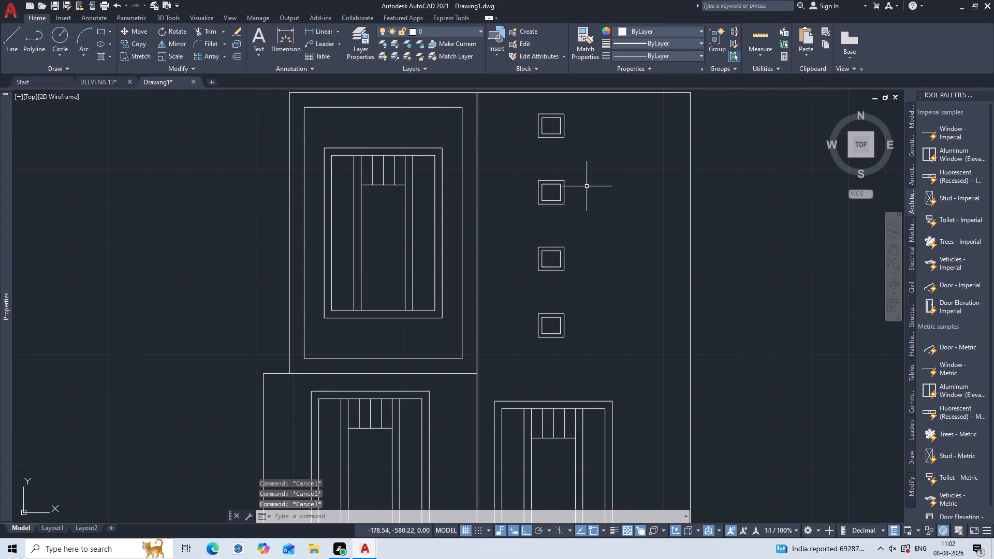
Offset the building's top line downward four times in succession at 0.45 m spacing to form four horizontal strips.
{"action": "middle_click_drag", "start_coordinate": [584, 159], "coordinate": [589, 201]}
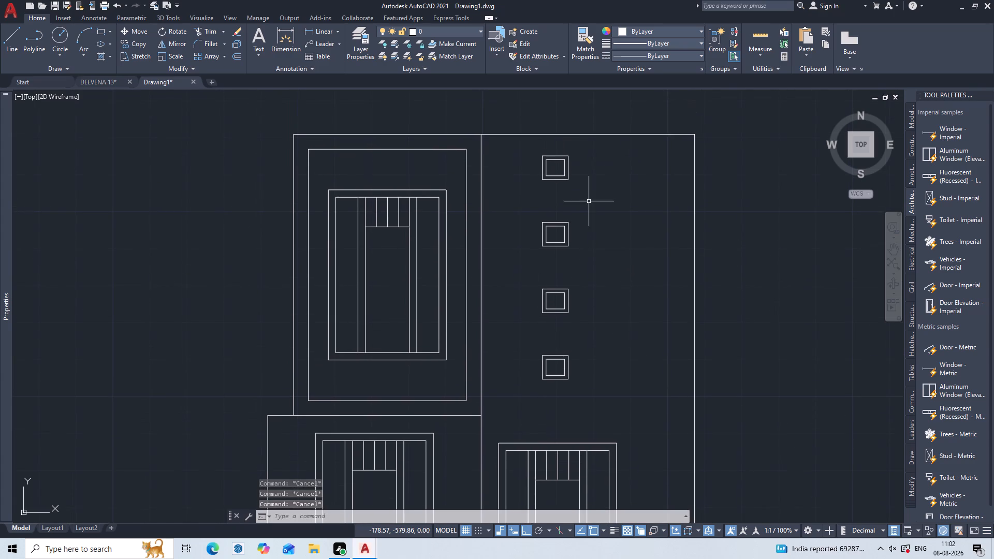
{"action": "key", "text": "o"}
{"action": "key", "text": "Return"}
{"action": "type", "text": "0."}
{"action": "key", "text": "4"}
{"action": "key", "text": "5"}
{"action": "key", "text": "Return"}
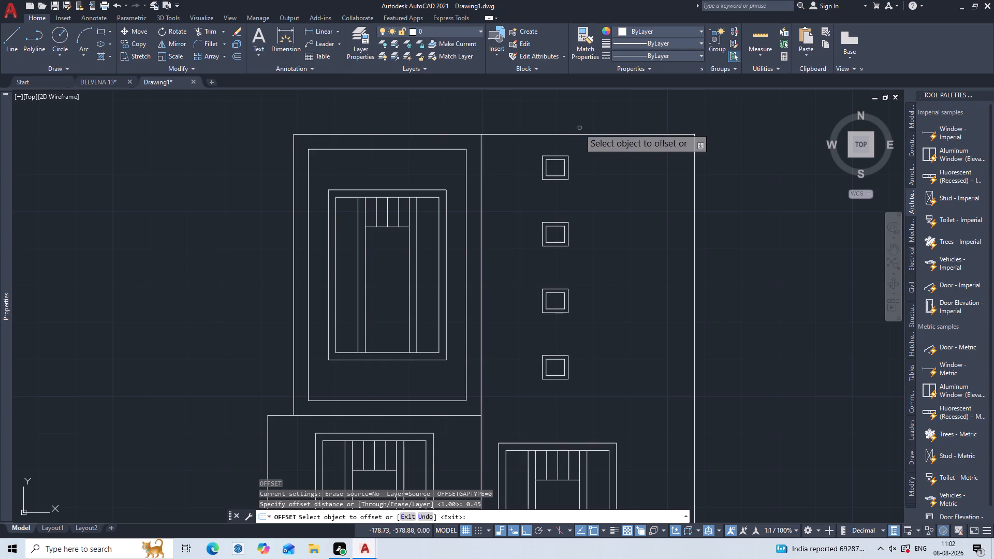
{"action": "left_click", "coordinate": [581, 134]}
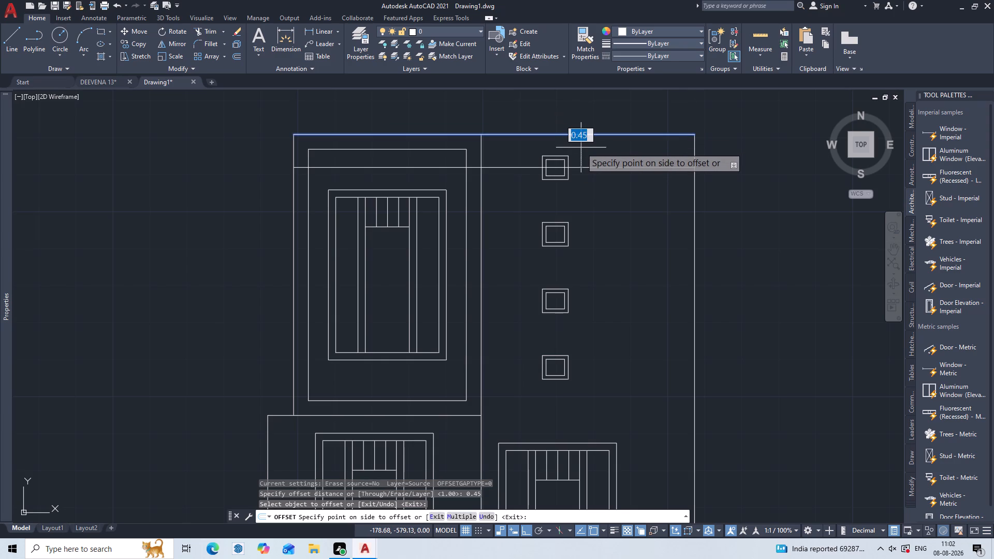
{"action": "left_click", "coordinate": [581, 148]}
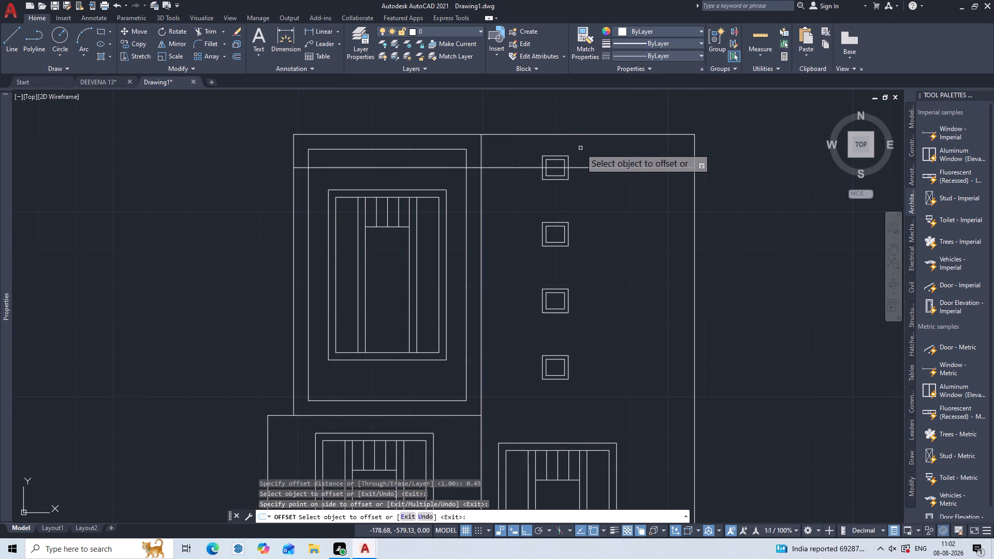
{"action": "left_click", "coordinate": [586, 168]}
{"action": "left_click", "coordinate": [580, 185]}
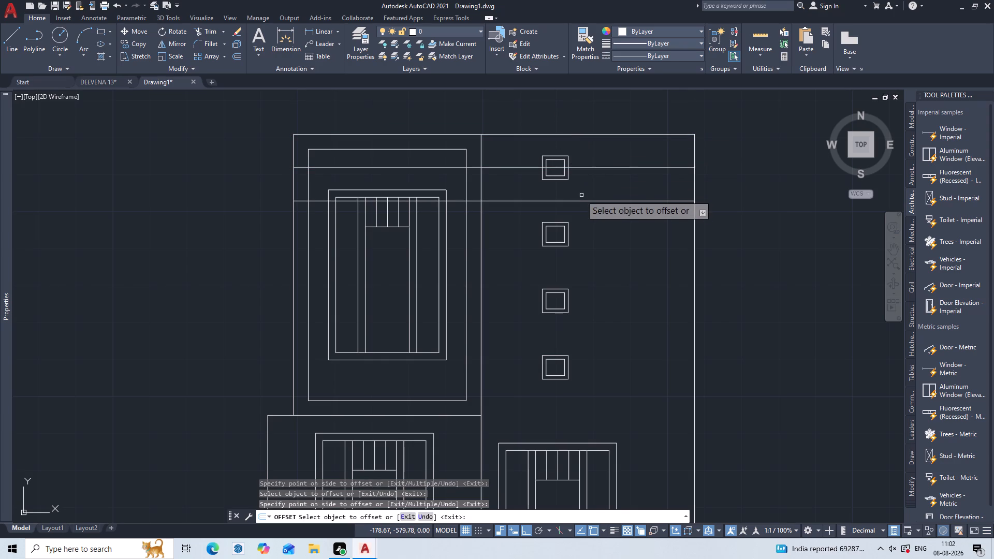
{"action": "left_click", "coordinate": [581, 201]}
{"action": "left_click", "coordinate": [580, 212]}
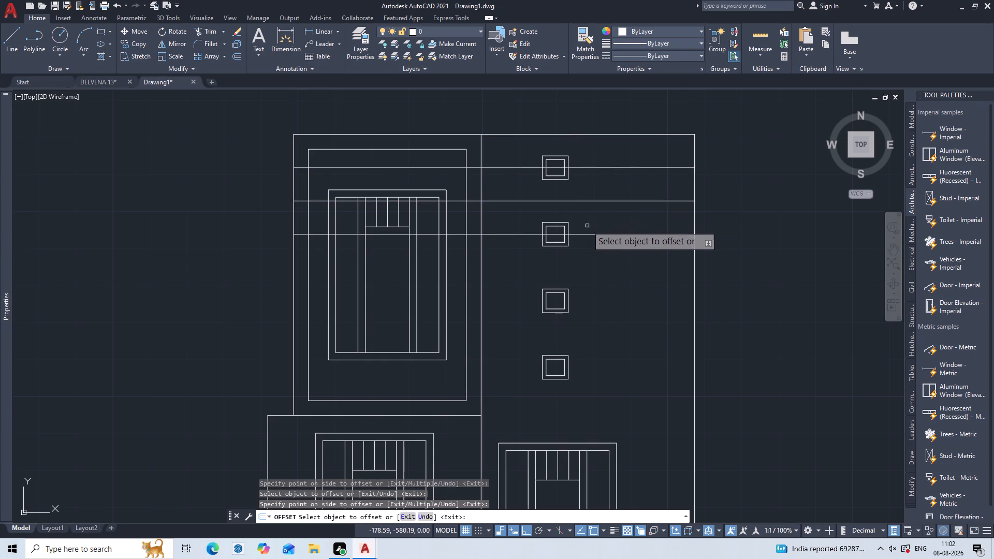
{"action": "left_click", "coordinate": [599, 233]}
{"action": "left_click", "coordinate": [596, 262]}
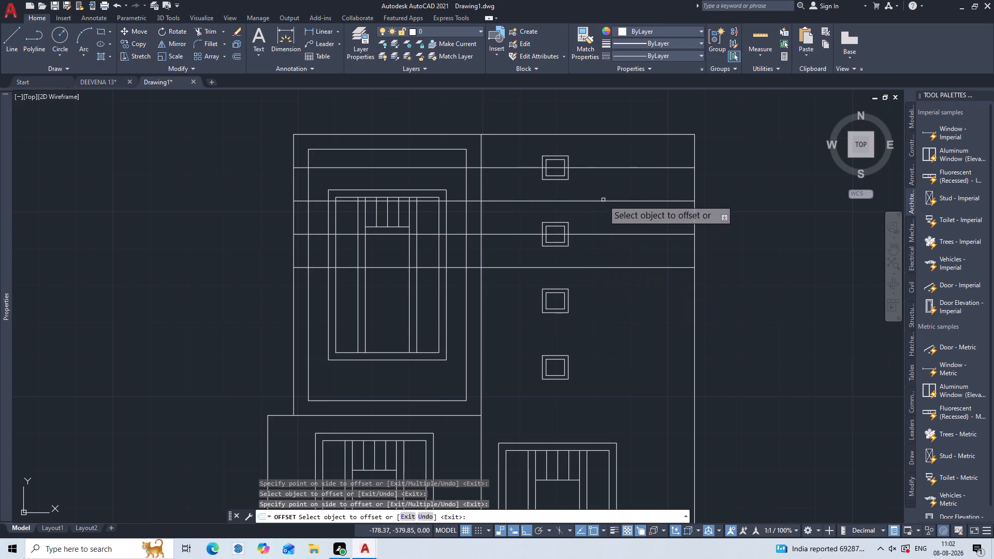
{"action": "key", "text": "Escape"}
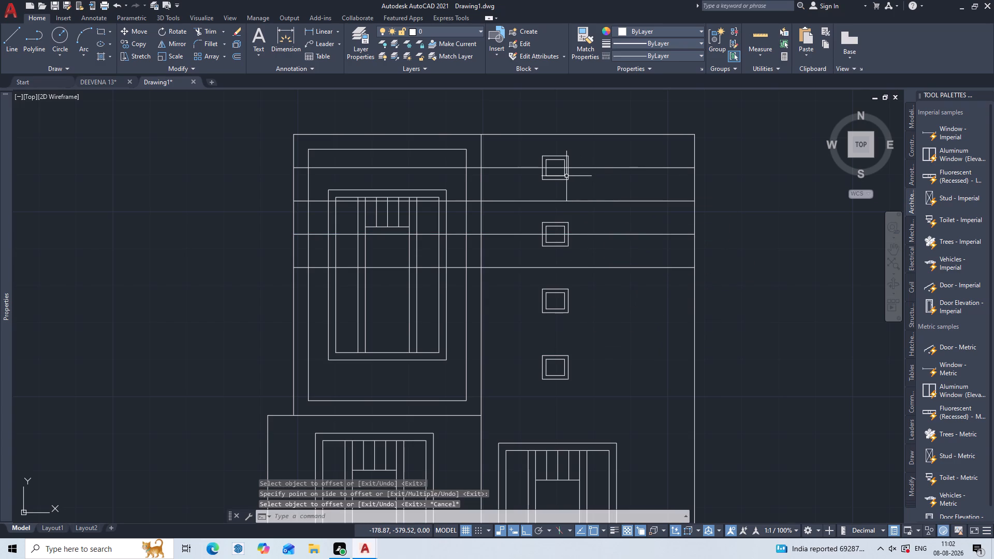
Move the topmost pair of nested rectangles straight up to the vertical middle of the first strip, using the midpoint between its two lines.
{"action": "left_click", "coordinate": [570, 173]}
{"action": "left_click", "coordinate": [534, 187]}
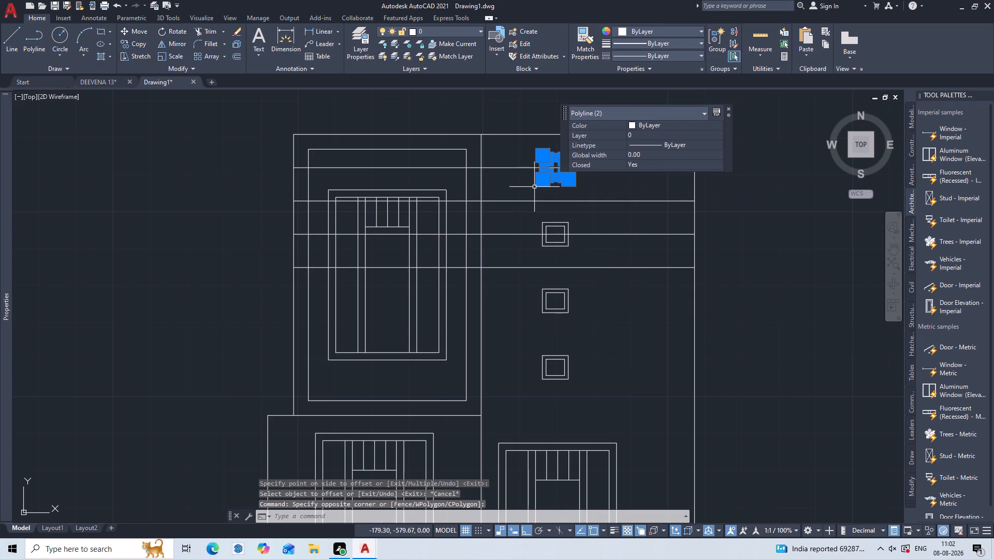
{"action": "key", "text": "m"}
{"action": "key", "text": "Return"}
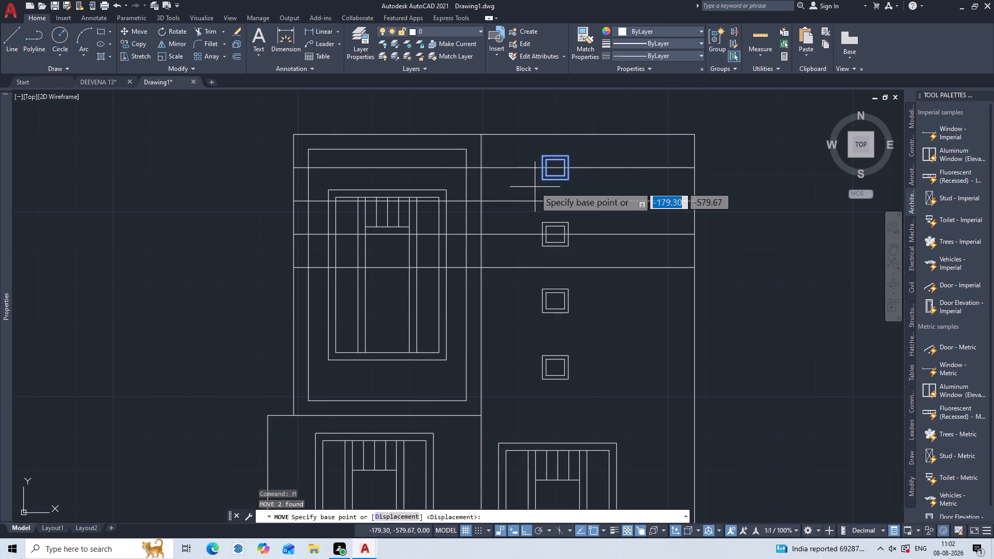
{"action": "left_click", "coordinate": [557, 167]}
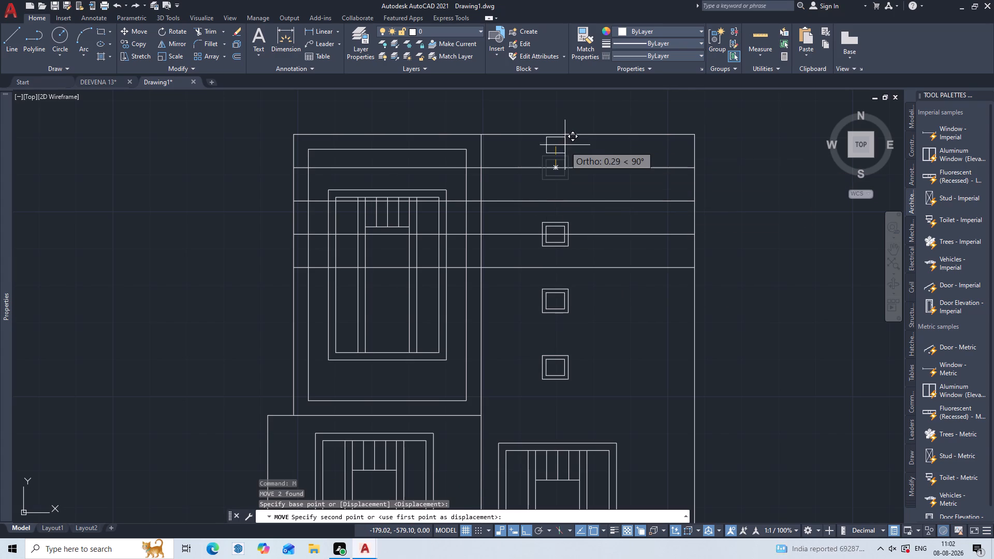
{"action": "type", "text": "m2p"}
{"action": "key", "text": "Return"}
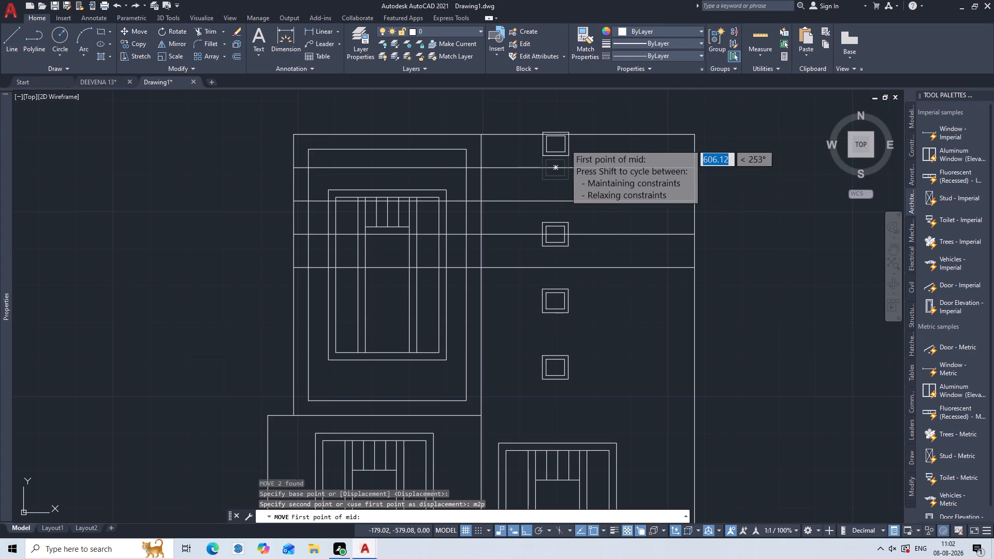
{"action": "left_click", "coordinate": [557, 135]}
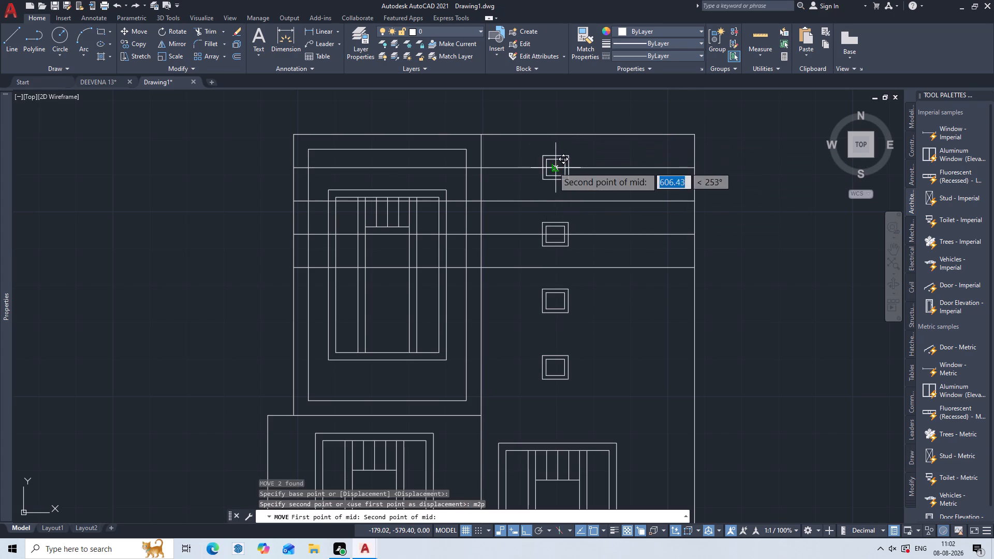
{"action": "left_click", "coordinate": [553, 167]}
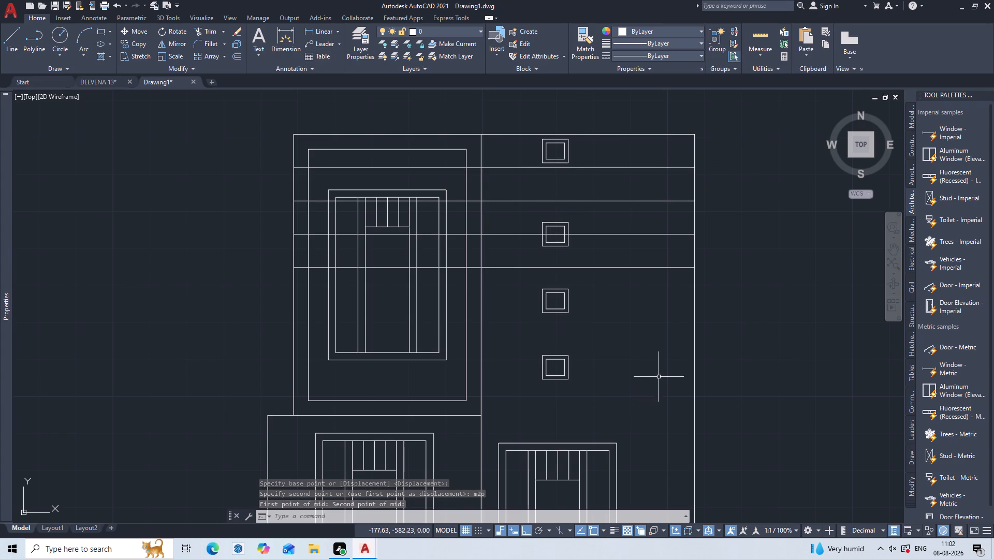
Move the second pair of nested rectangles straight up to the vertical middle of the third strip, using the midpoint between two points.
{"action": "key", "text": "m"}
{"action": "key", "text": "Return"}
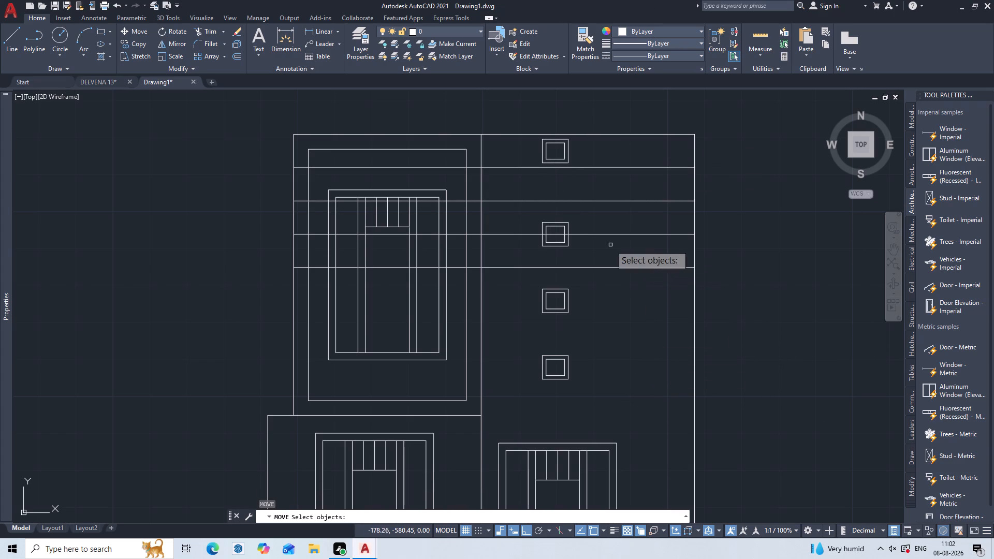
{"action": "left_click", "coordinate": [578, 238]}
{"action": "left_click", "coordinate": [523, 254]}
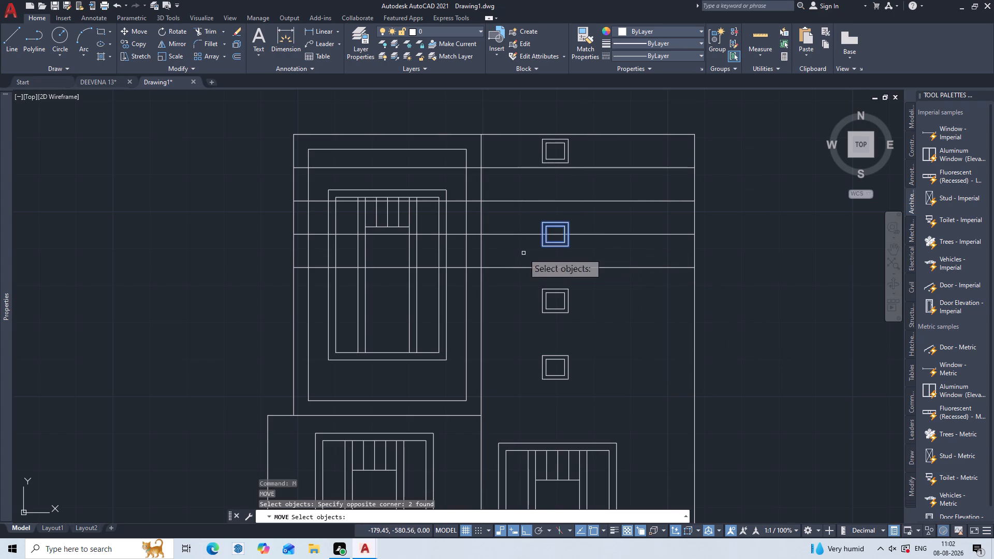
{"action": "key", "text": "Return"}
{"action": "left_click", "coordinate": [558, 234]}
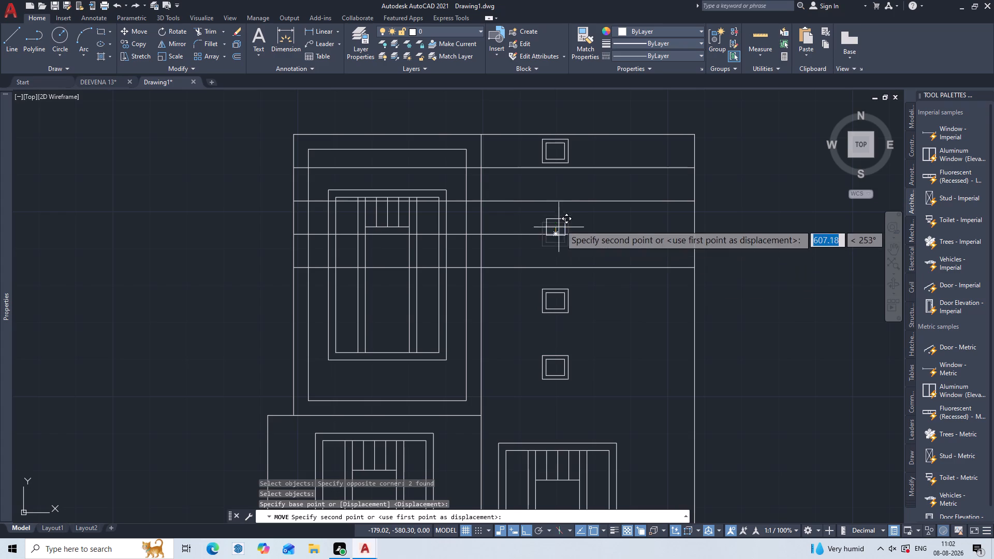
{"action": "key", "text": "comma"}
{"action": "key", "text": "BackSpace"}
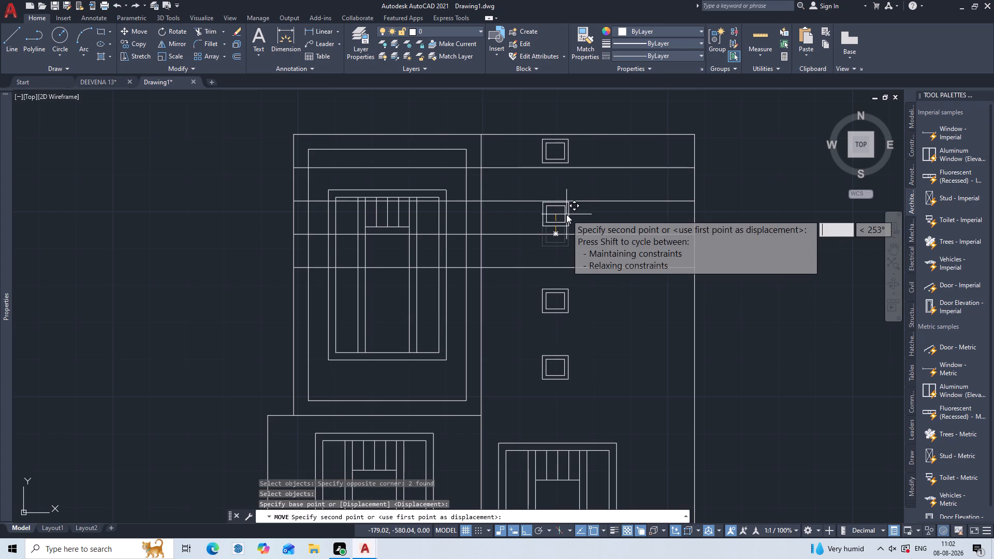
{"action": "type", "text": "m2p"}
{"action": "key", "text": "Return"}
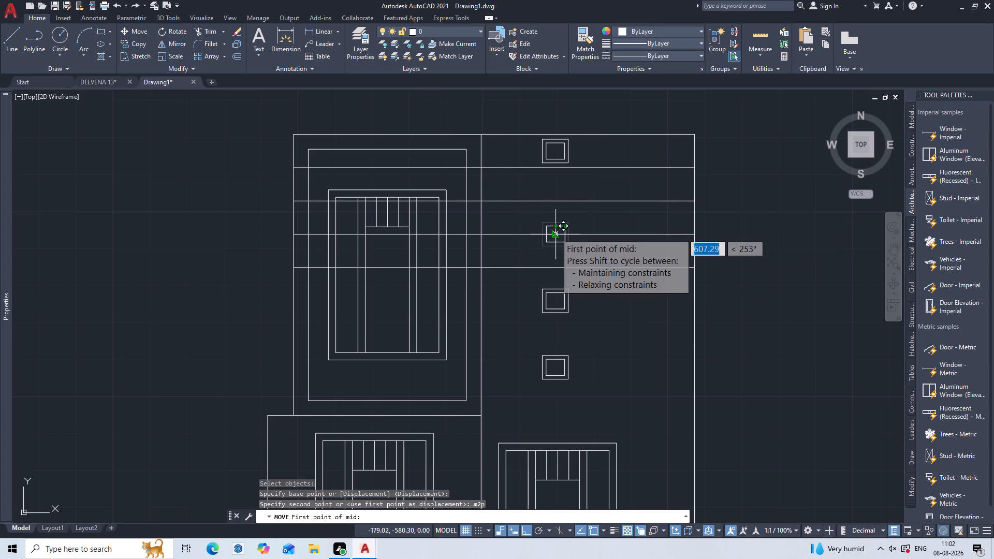
{"action": "left_click", "coordinate": [556, 233]}
{"action": "left_click", "coordinate": [558, 203]}
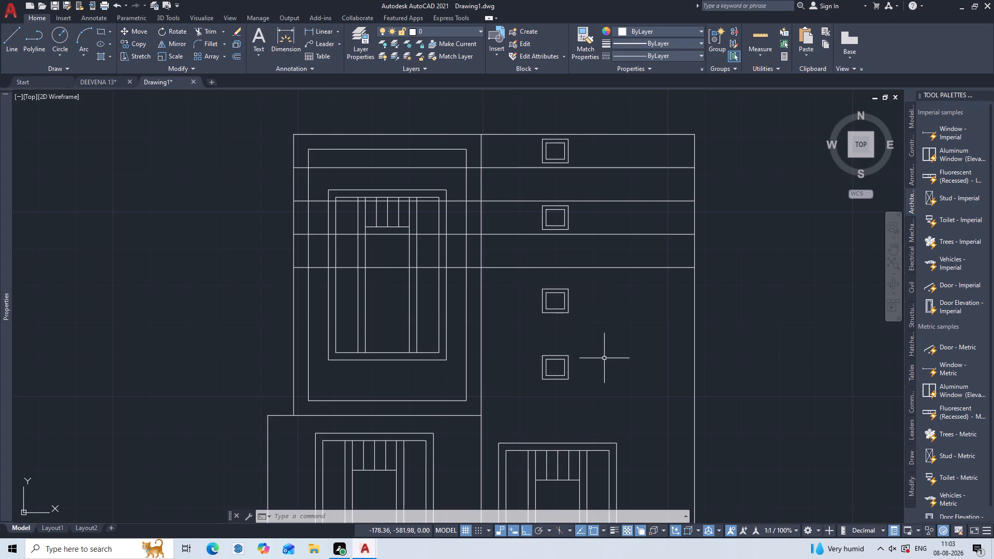
Move the third pair of nested rectangles up into the empty second strip, centred between the strip's two lines.
{"action": "key", "text": "m"}
{"action": "key", "text": "Return"}
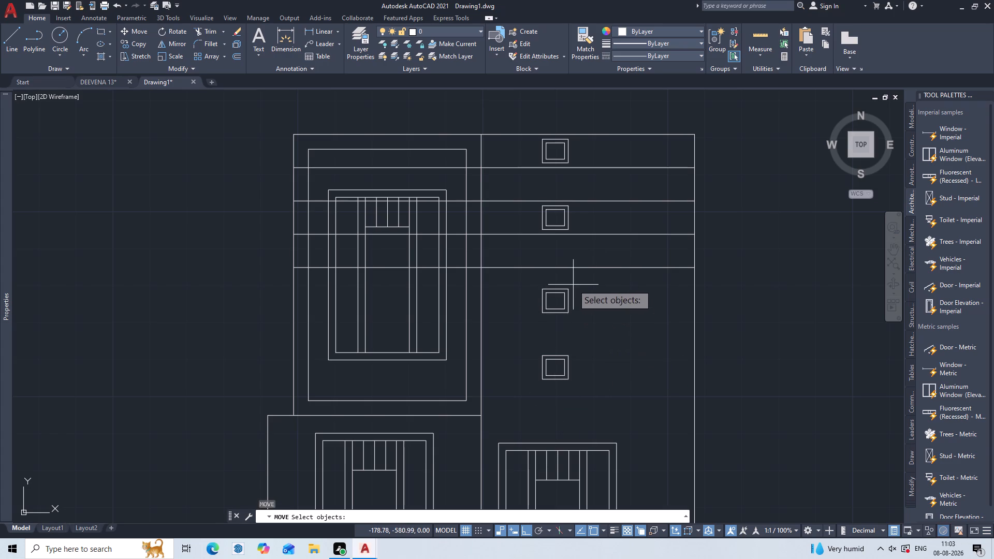
{"action": "left_click", "coordinate": [573, 285]}
{"action": "left_click", "coordinate": [524, 335]}
{"action": "key", "text": "m"}
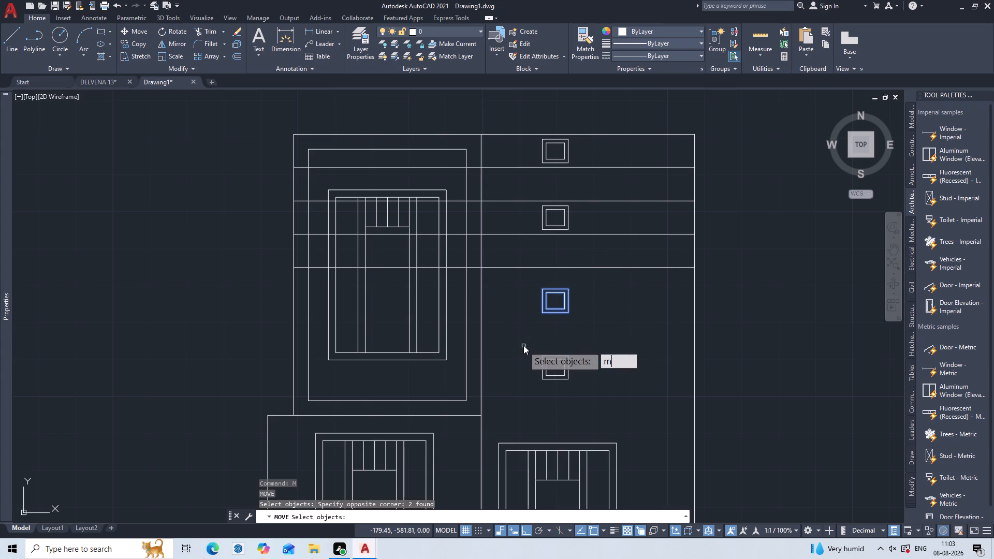
{"action": "key", "text": "Return"}
{"action": "key", "text": "Return"}
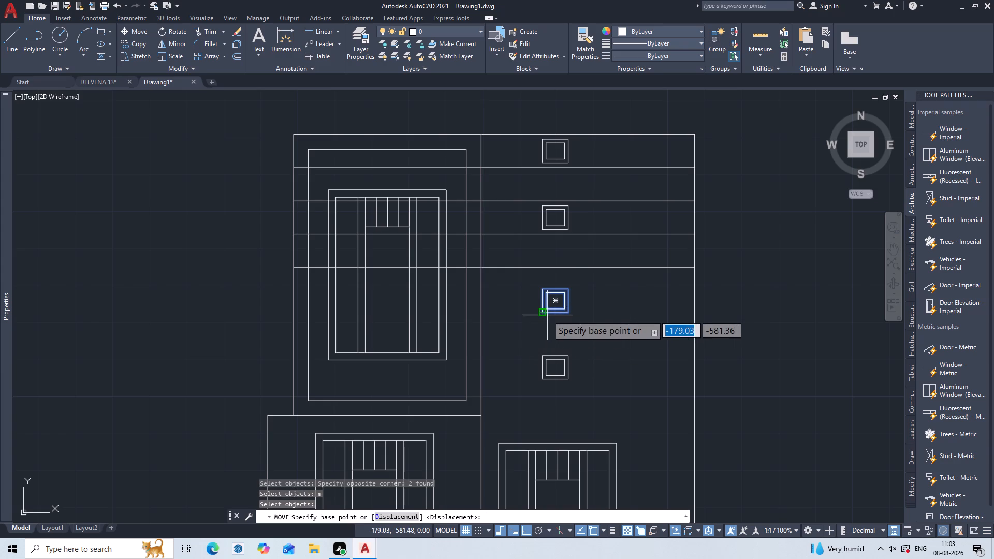
{"action": "left_click", "coordinate": [554, 301]}
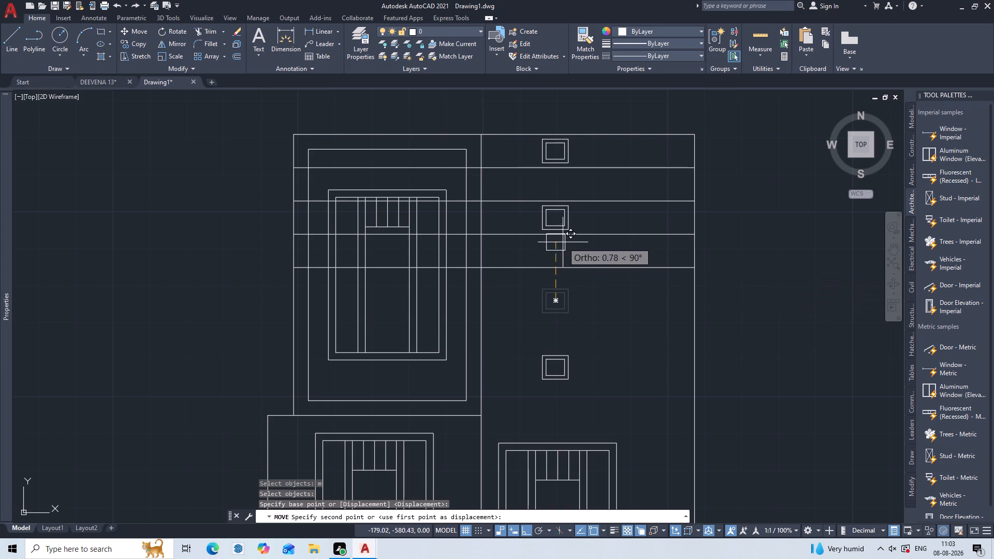
{"action": "type", "text": "m2p"}
{"action": "key", "text": "Return"}
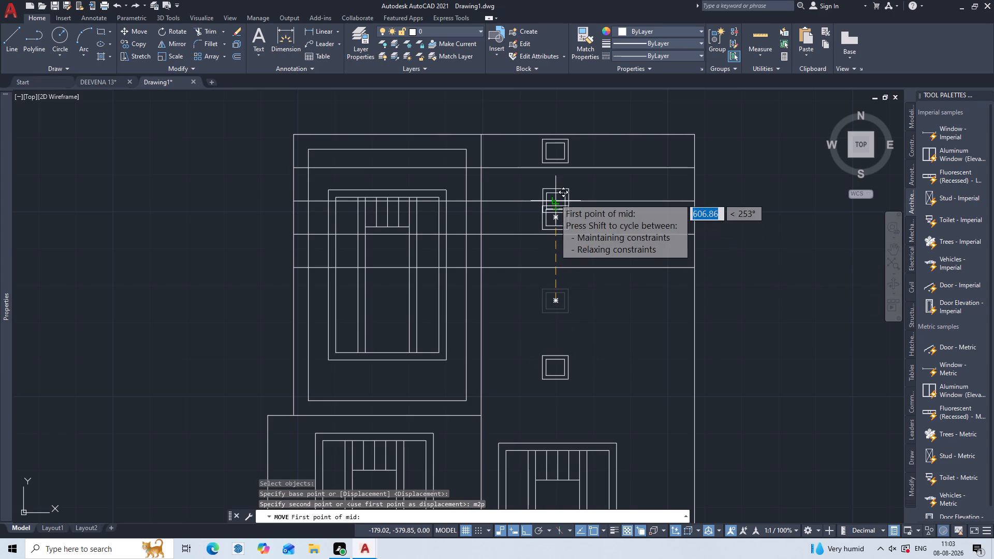
{"action": "left_click", "coordinate": [554, 198]}
{"action": "left_click", "coordinate": [557, 167]}
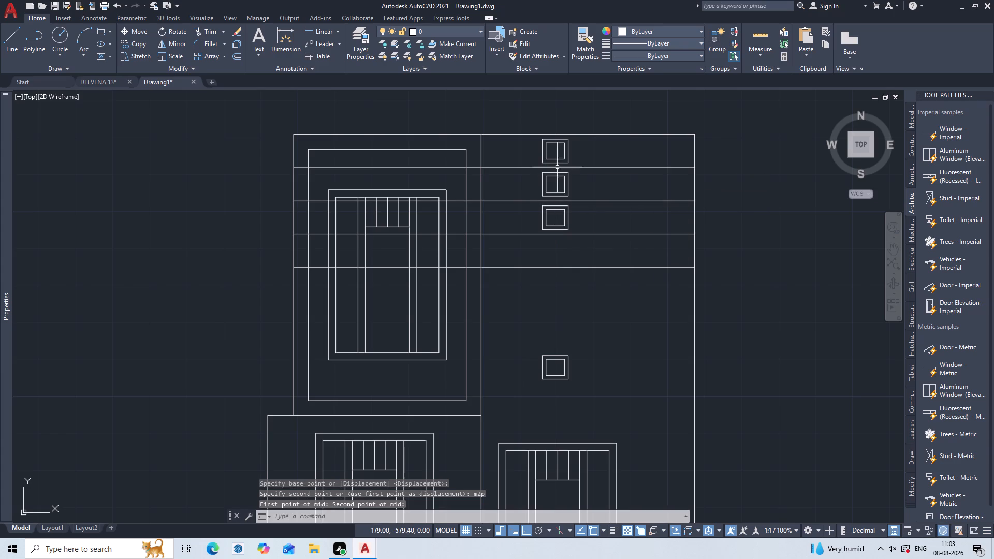
Move the lowest pair of nested rectangles up into the fourth strip, centred between the strip's two lines.
{"action": "key", "text": "m"}
{"action": "key", "text": "Return"}
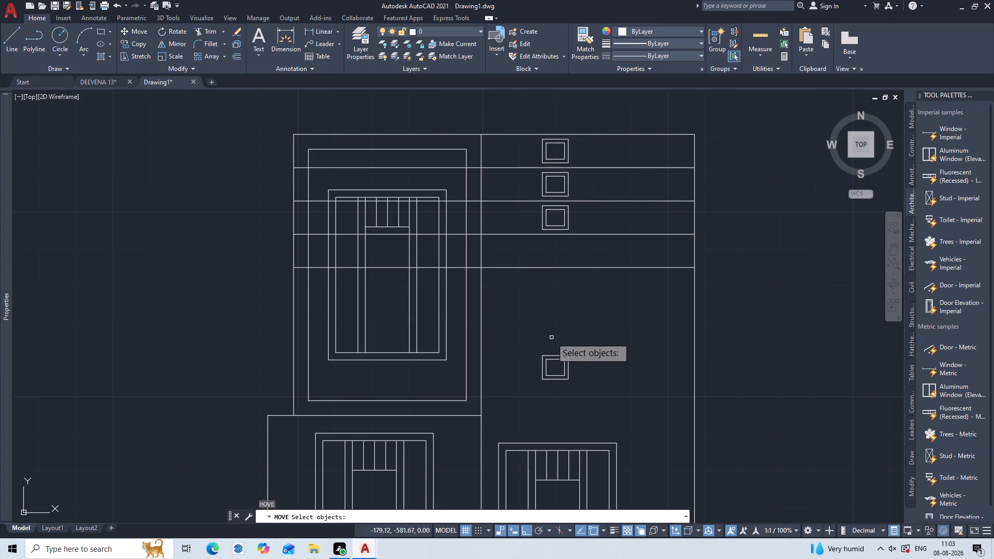
{"action": "left_click", "coordinate": [579, 353]}
{"action": "left_click", "coordinate": [525, 403]}
{"action": "key", "text": "Return"}
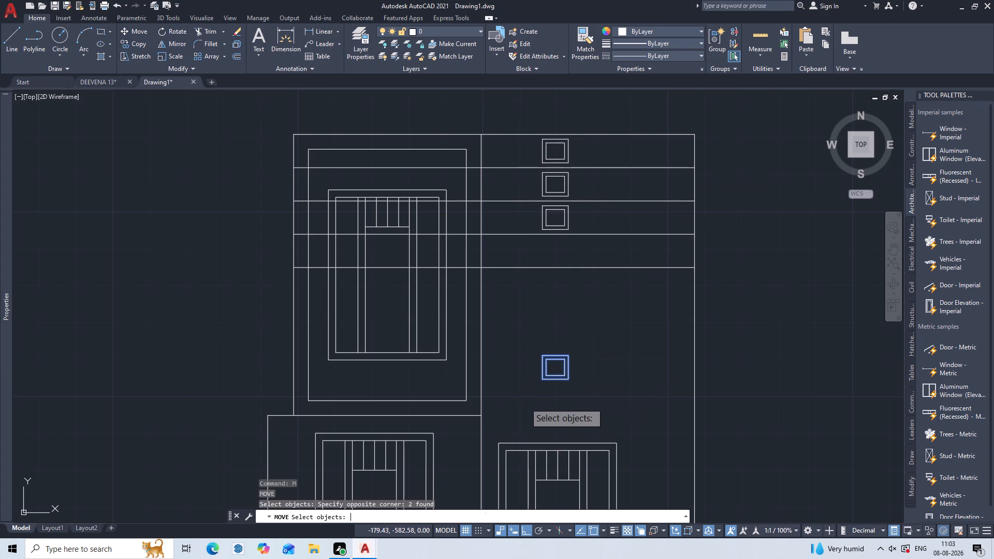
{"action": "left_click", "coordinate": [557, 368]}
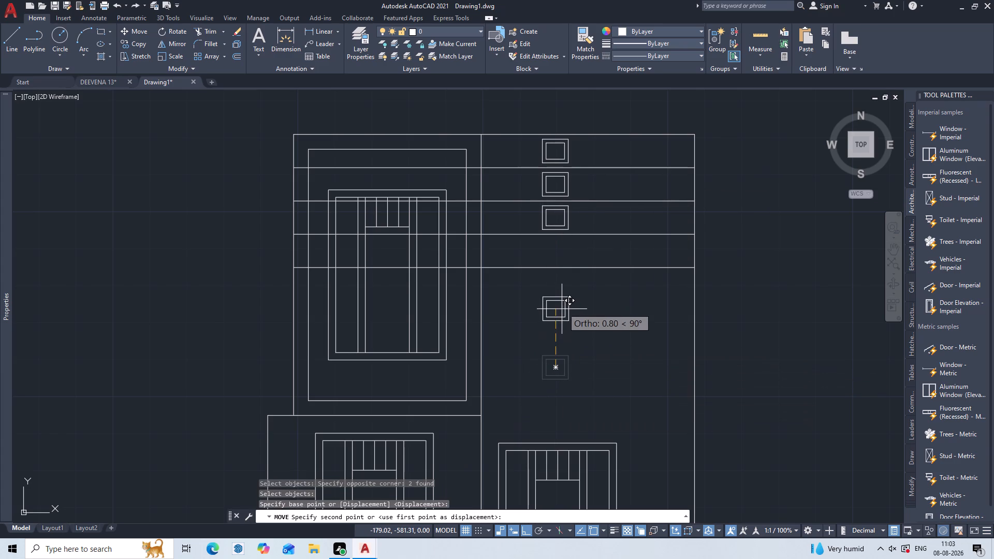
{"action": "type", "text": "m2p"}
{"action": "key", "text": "Return"}
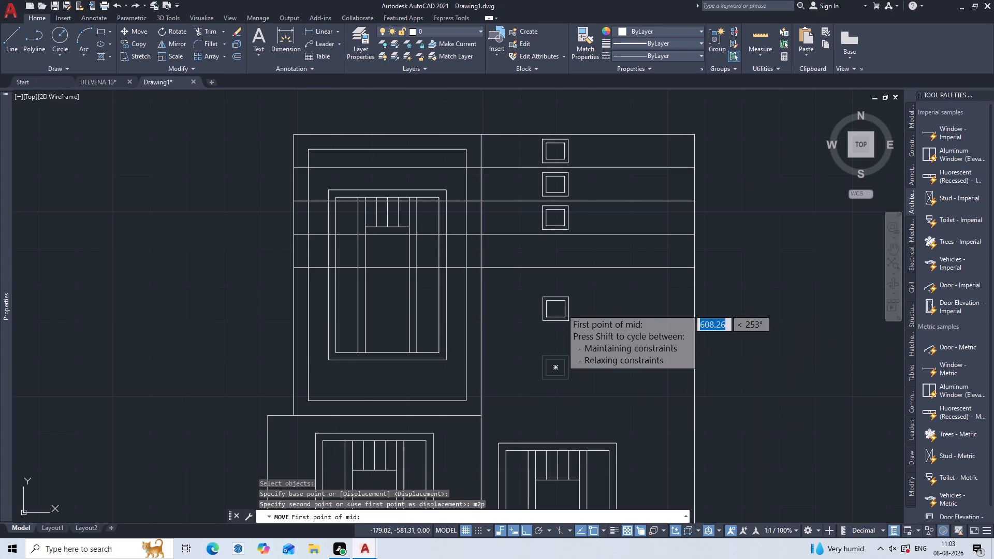
{"action": "left_click", "coordinate": [553, 266]}
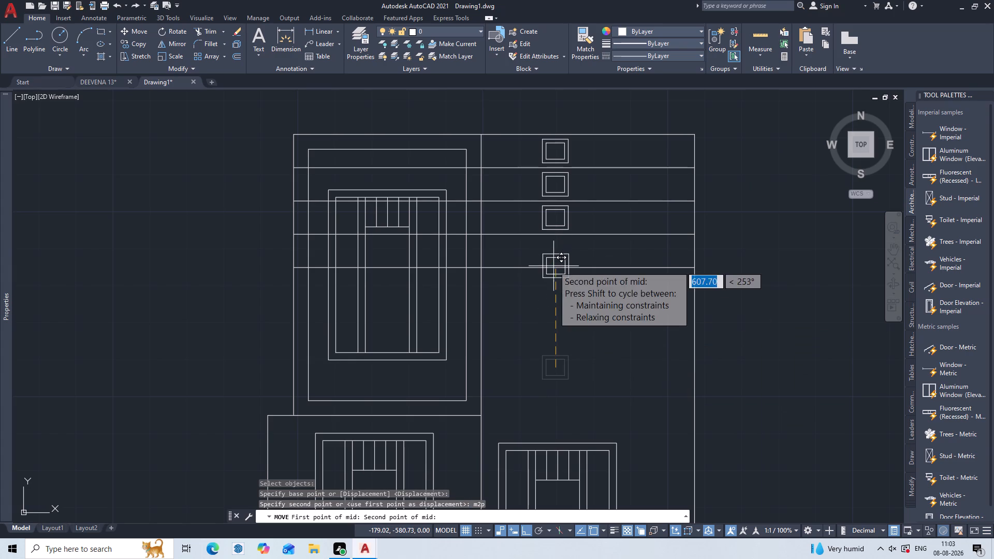
{"action": "left_click", "coordinate": [560, 233]}
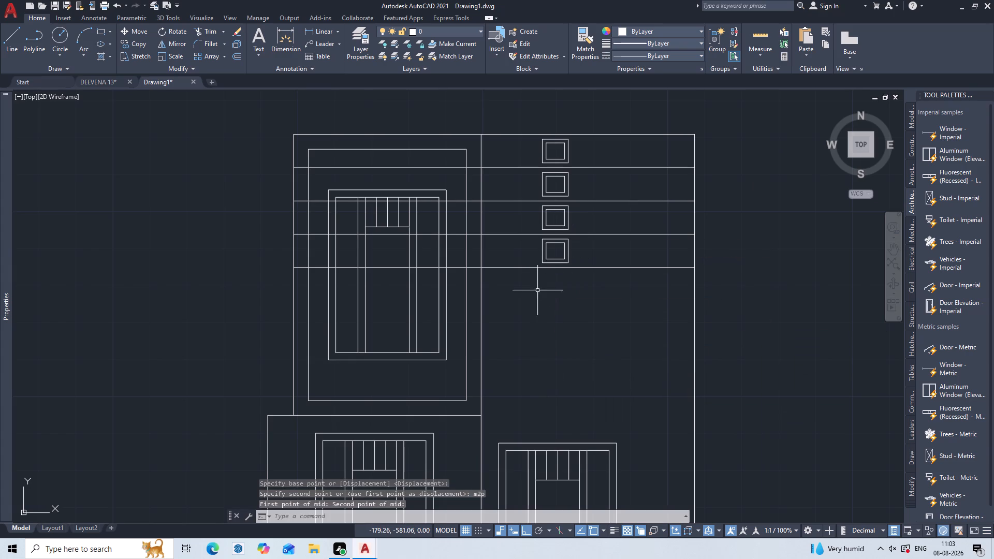
{"action": "key", "text": "Escape"}
{"action": "scroll", "coordinate": [598, 348], "scroll_direction": "down", "scroll_amount": 1}
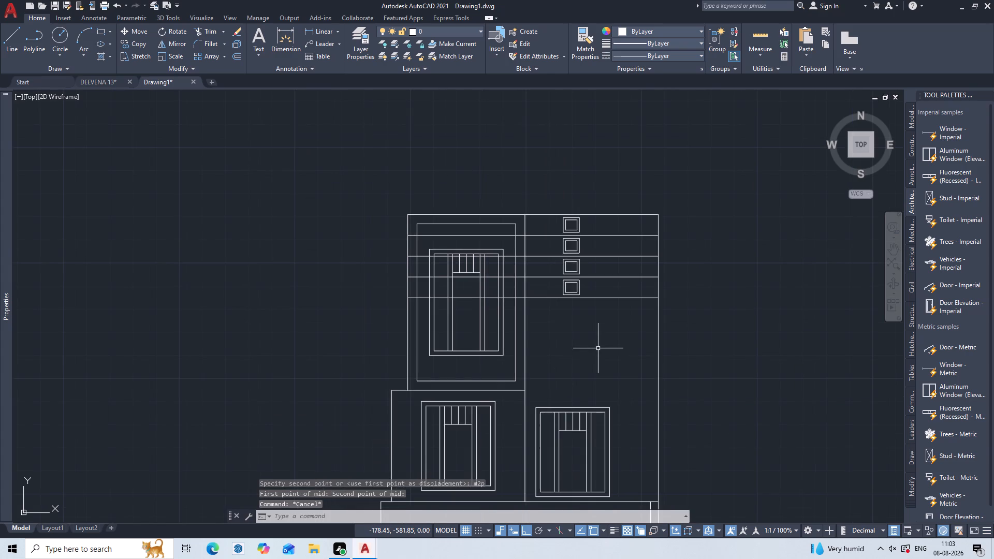
{"action": "middle_click_drag", "start_coordinate": [598, 348], "coordinate": [597, 294]}
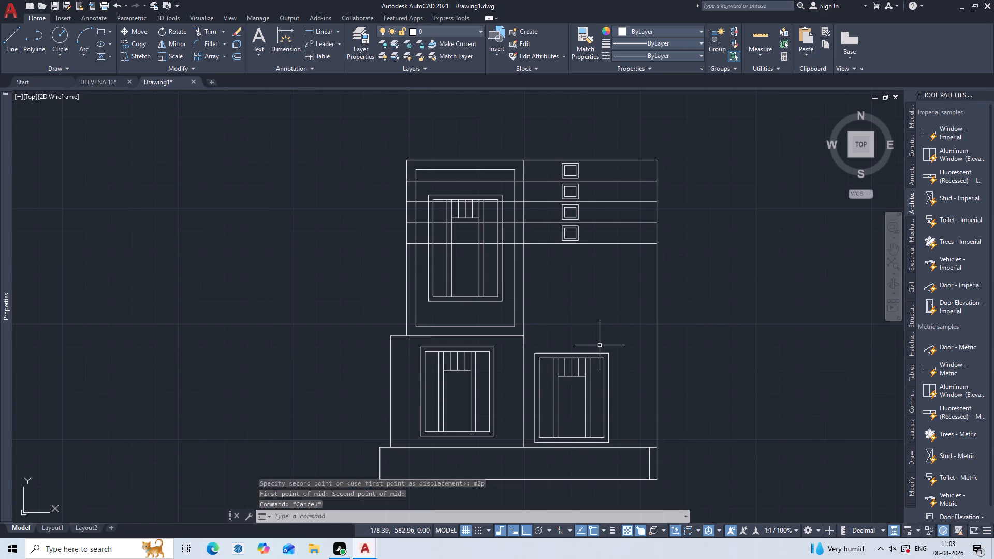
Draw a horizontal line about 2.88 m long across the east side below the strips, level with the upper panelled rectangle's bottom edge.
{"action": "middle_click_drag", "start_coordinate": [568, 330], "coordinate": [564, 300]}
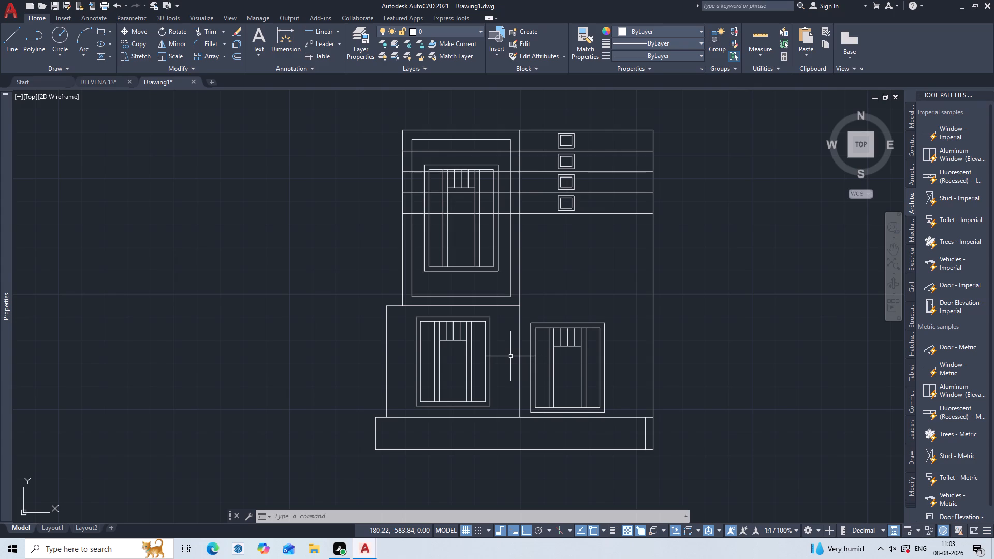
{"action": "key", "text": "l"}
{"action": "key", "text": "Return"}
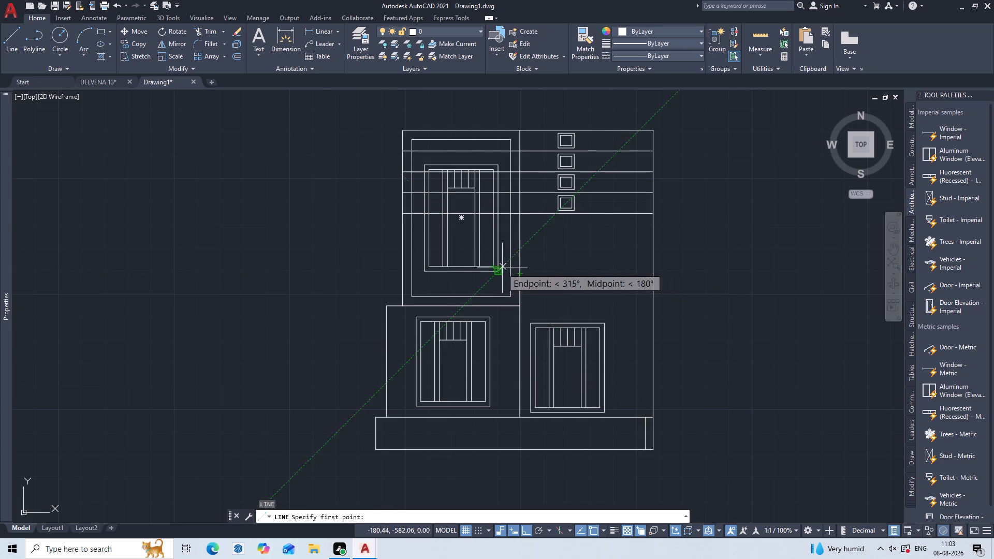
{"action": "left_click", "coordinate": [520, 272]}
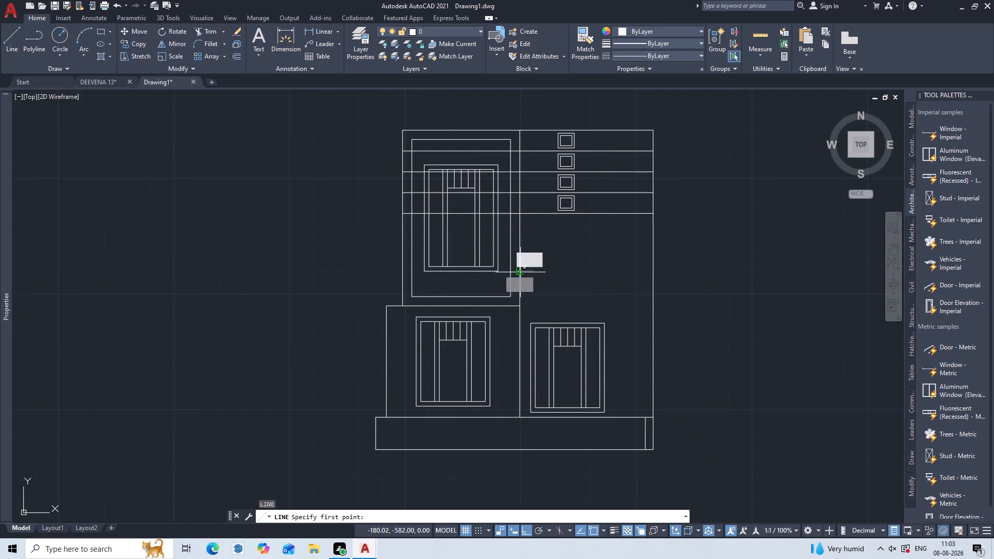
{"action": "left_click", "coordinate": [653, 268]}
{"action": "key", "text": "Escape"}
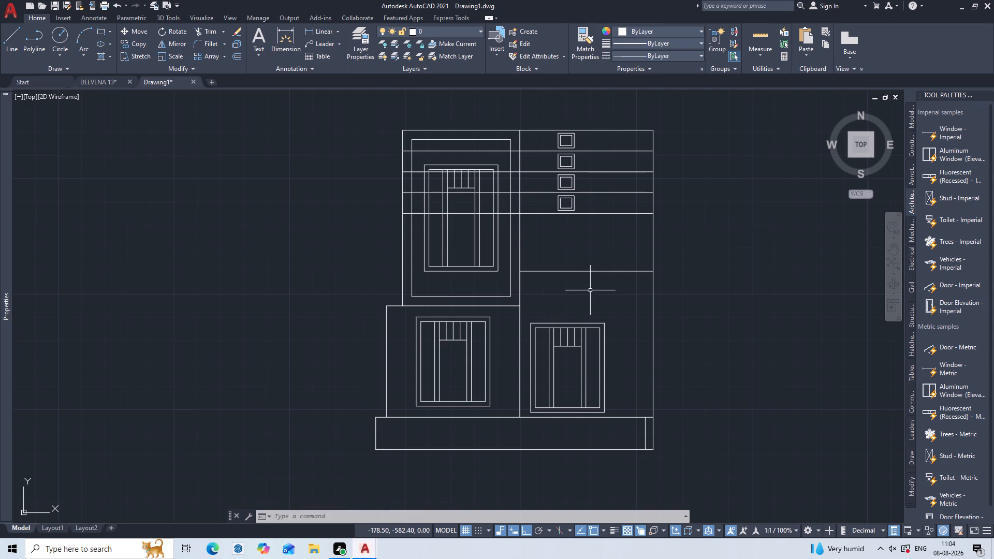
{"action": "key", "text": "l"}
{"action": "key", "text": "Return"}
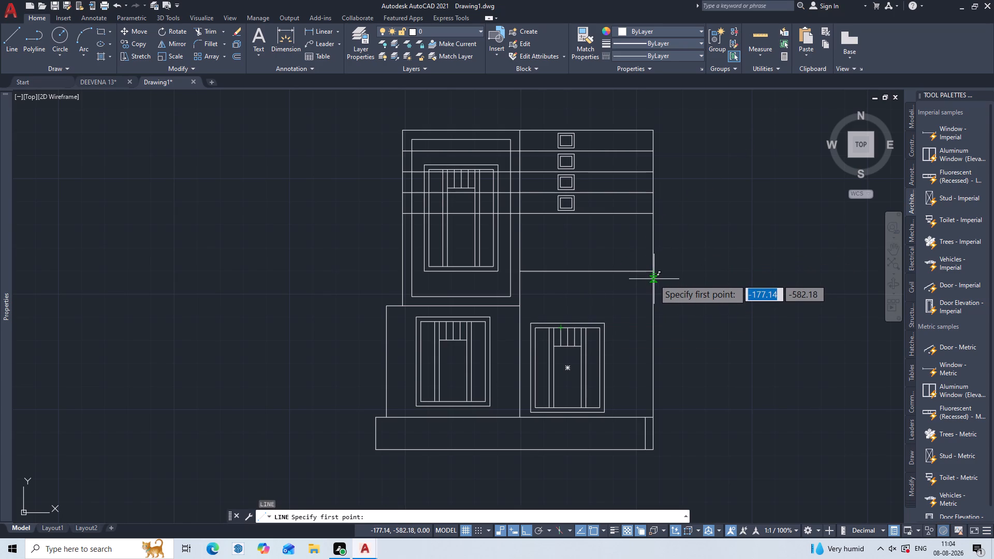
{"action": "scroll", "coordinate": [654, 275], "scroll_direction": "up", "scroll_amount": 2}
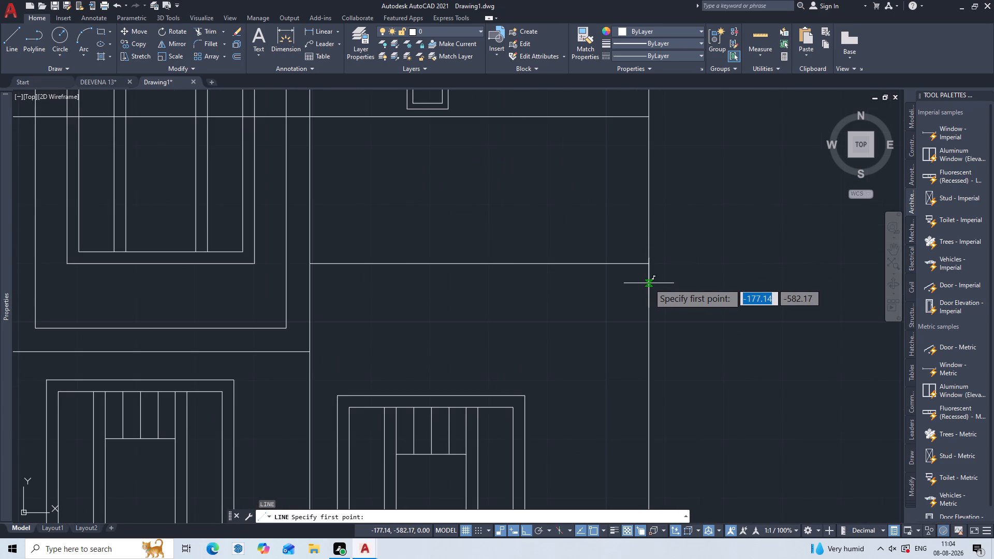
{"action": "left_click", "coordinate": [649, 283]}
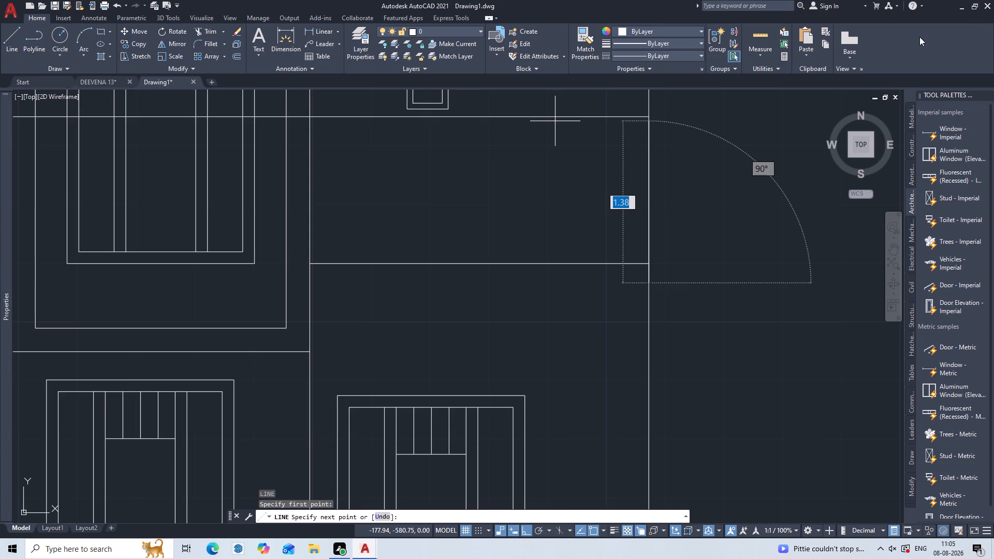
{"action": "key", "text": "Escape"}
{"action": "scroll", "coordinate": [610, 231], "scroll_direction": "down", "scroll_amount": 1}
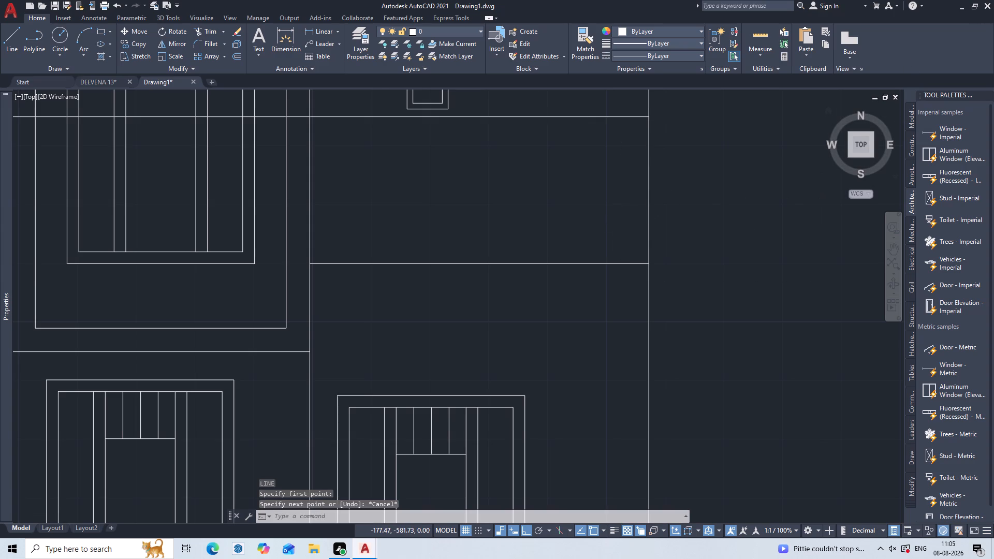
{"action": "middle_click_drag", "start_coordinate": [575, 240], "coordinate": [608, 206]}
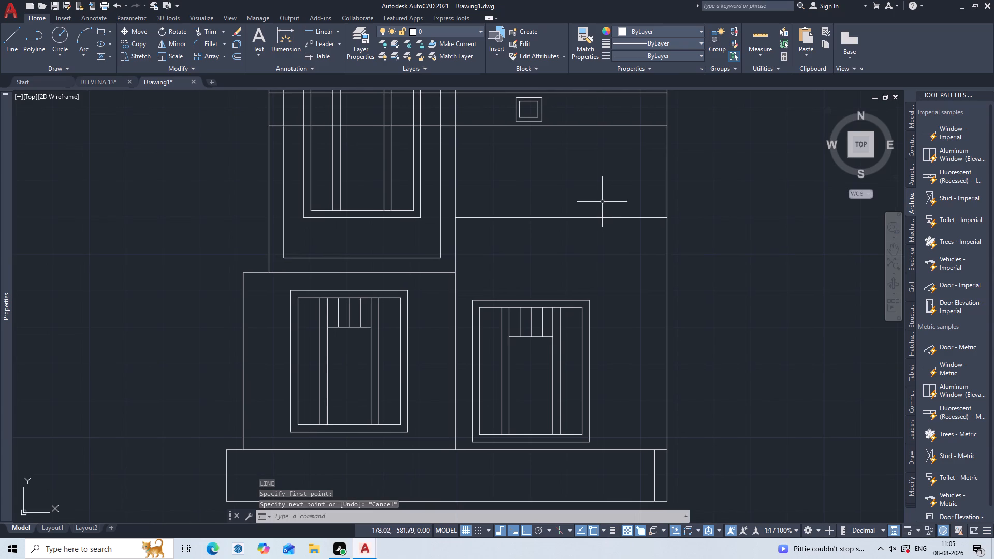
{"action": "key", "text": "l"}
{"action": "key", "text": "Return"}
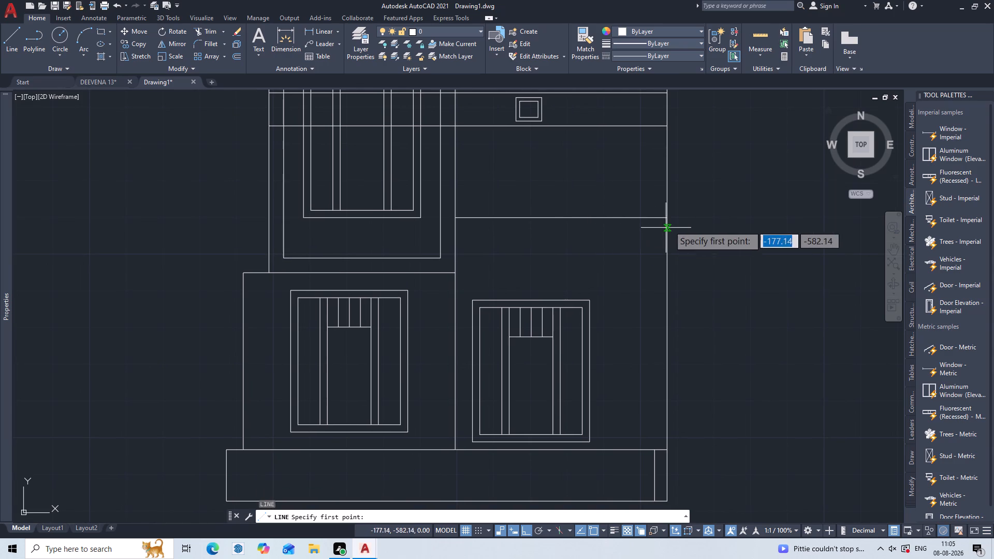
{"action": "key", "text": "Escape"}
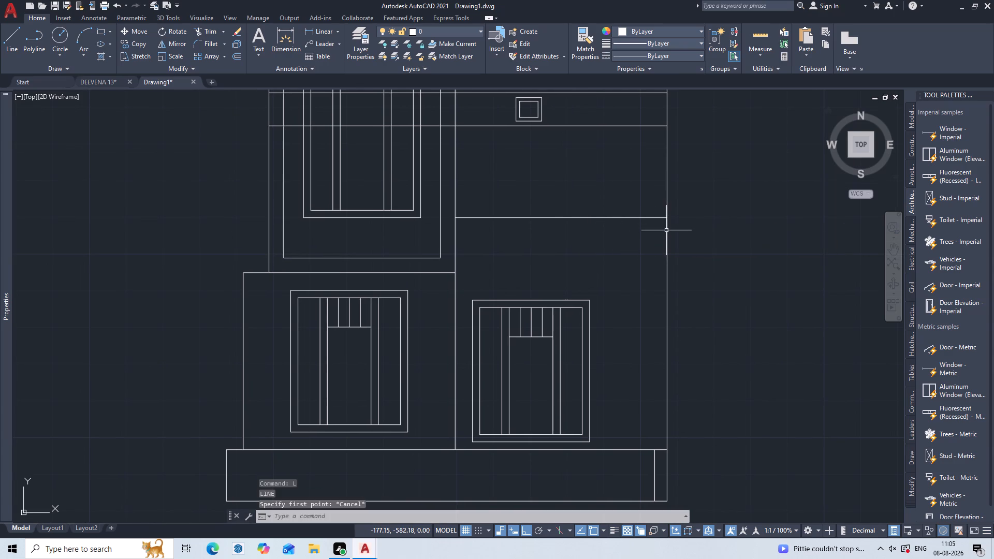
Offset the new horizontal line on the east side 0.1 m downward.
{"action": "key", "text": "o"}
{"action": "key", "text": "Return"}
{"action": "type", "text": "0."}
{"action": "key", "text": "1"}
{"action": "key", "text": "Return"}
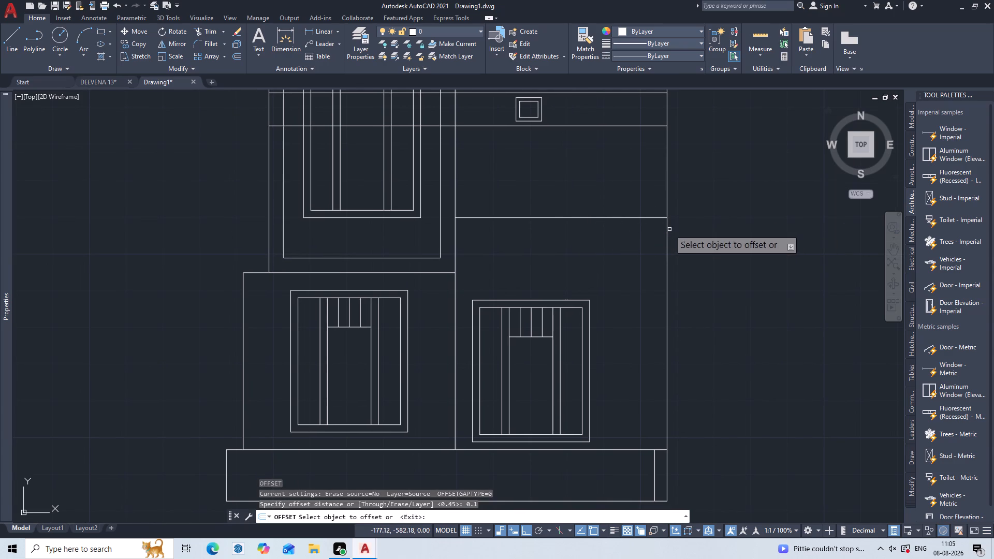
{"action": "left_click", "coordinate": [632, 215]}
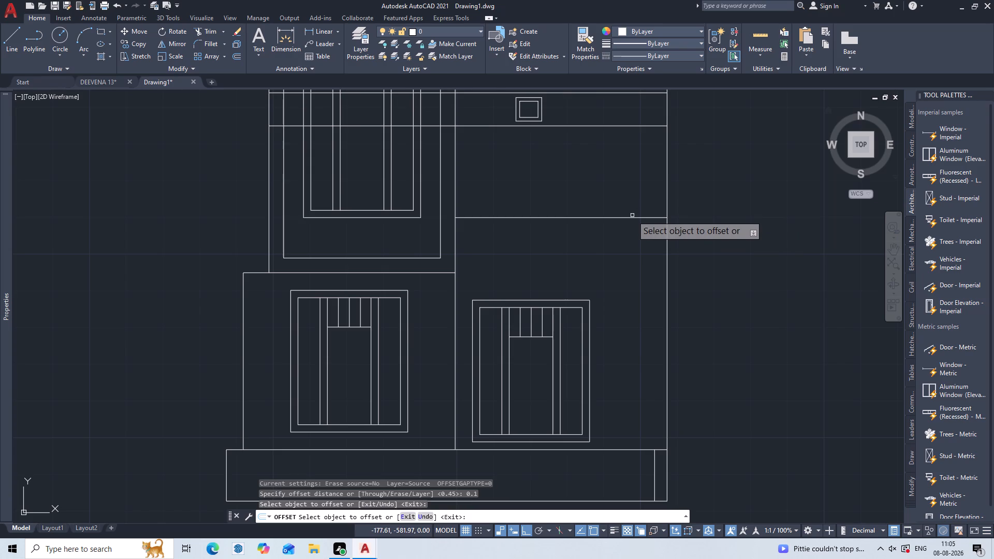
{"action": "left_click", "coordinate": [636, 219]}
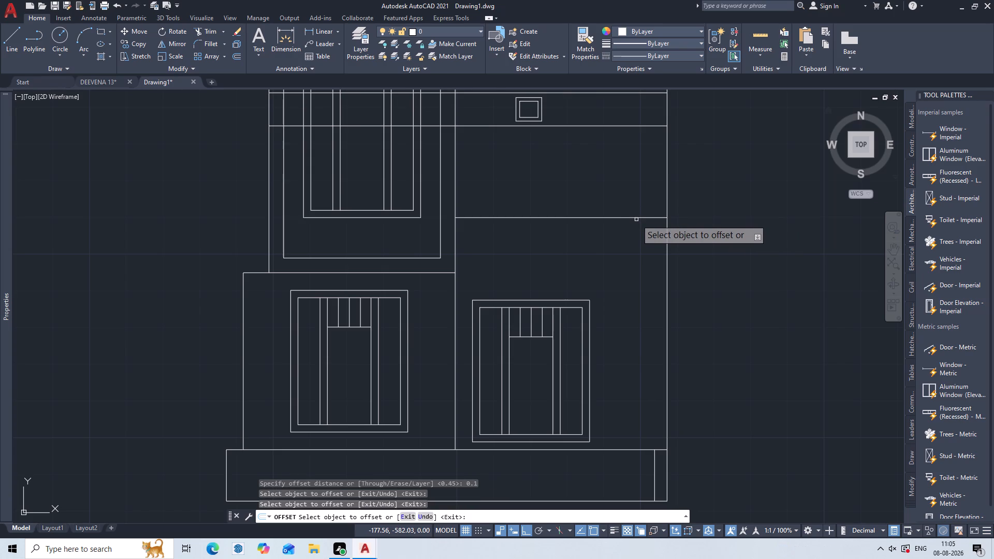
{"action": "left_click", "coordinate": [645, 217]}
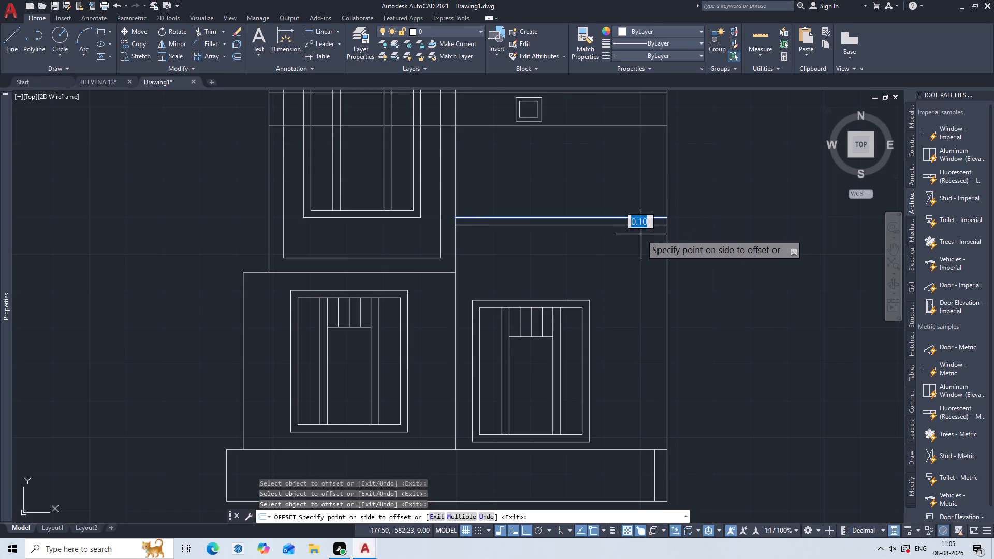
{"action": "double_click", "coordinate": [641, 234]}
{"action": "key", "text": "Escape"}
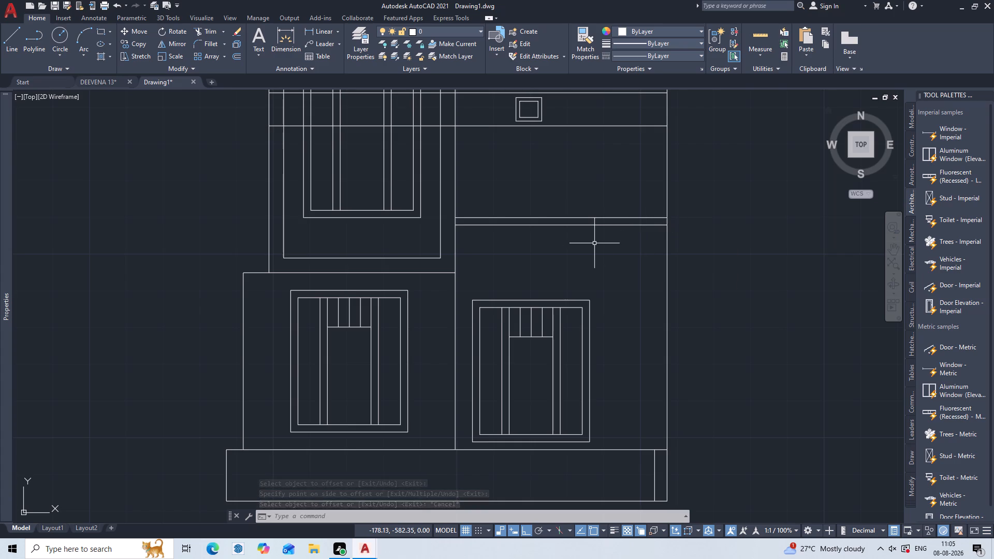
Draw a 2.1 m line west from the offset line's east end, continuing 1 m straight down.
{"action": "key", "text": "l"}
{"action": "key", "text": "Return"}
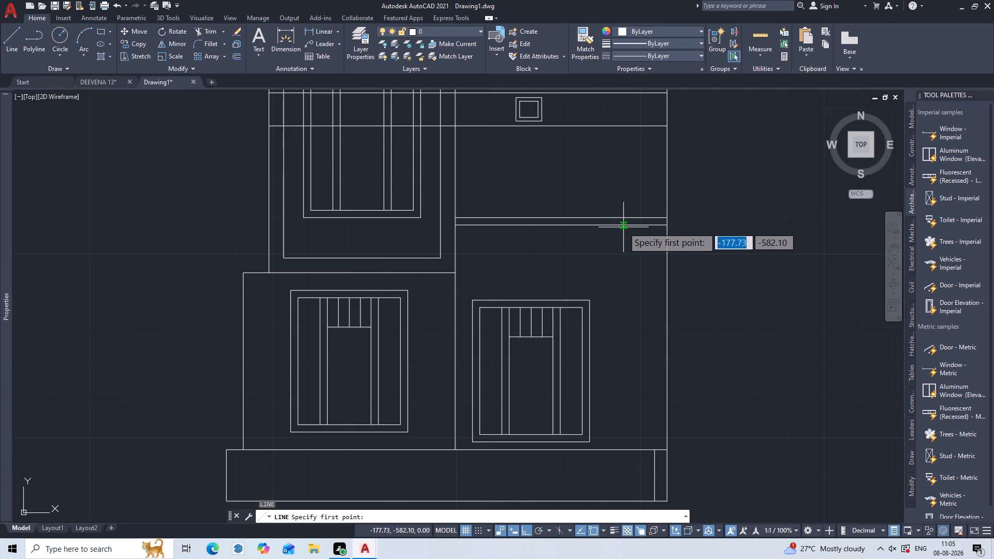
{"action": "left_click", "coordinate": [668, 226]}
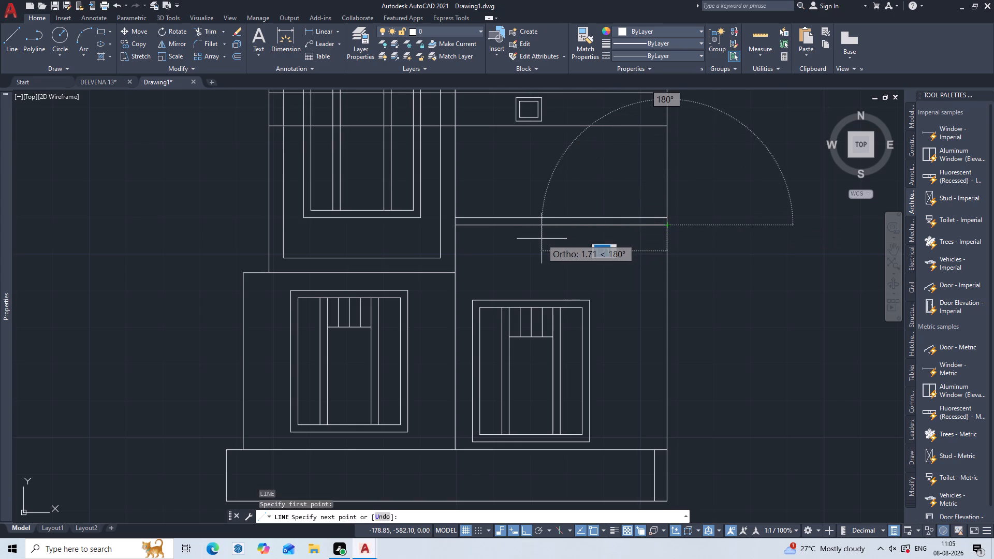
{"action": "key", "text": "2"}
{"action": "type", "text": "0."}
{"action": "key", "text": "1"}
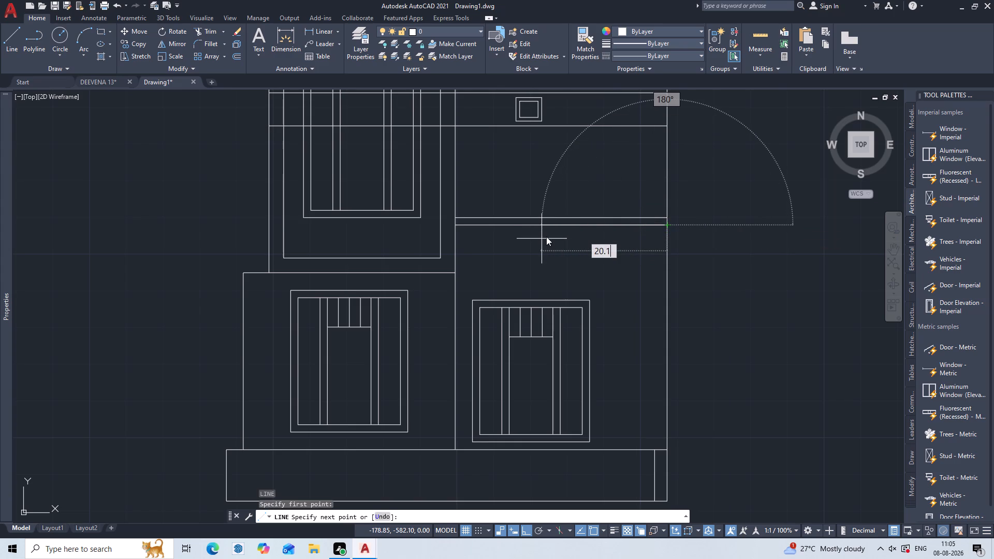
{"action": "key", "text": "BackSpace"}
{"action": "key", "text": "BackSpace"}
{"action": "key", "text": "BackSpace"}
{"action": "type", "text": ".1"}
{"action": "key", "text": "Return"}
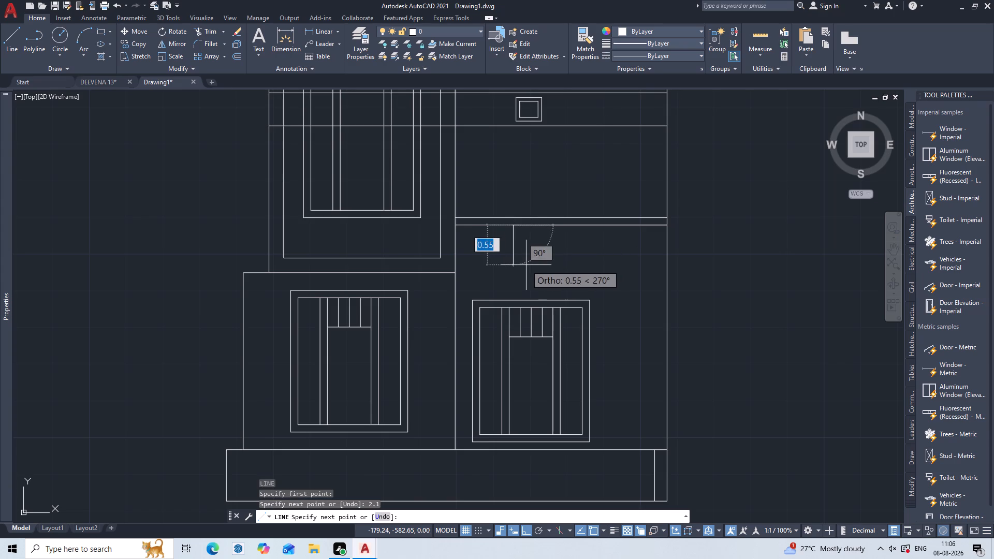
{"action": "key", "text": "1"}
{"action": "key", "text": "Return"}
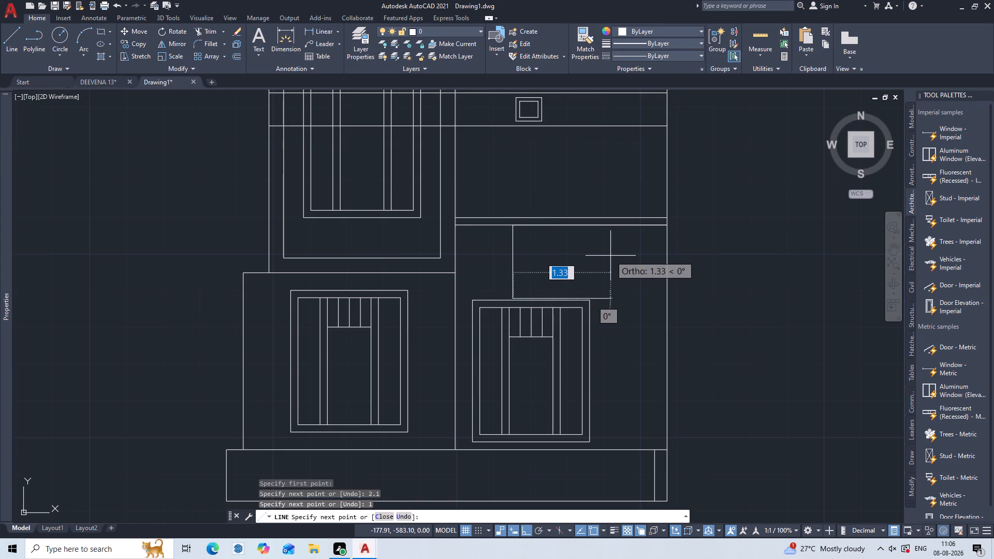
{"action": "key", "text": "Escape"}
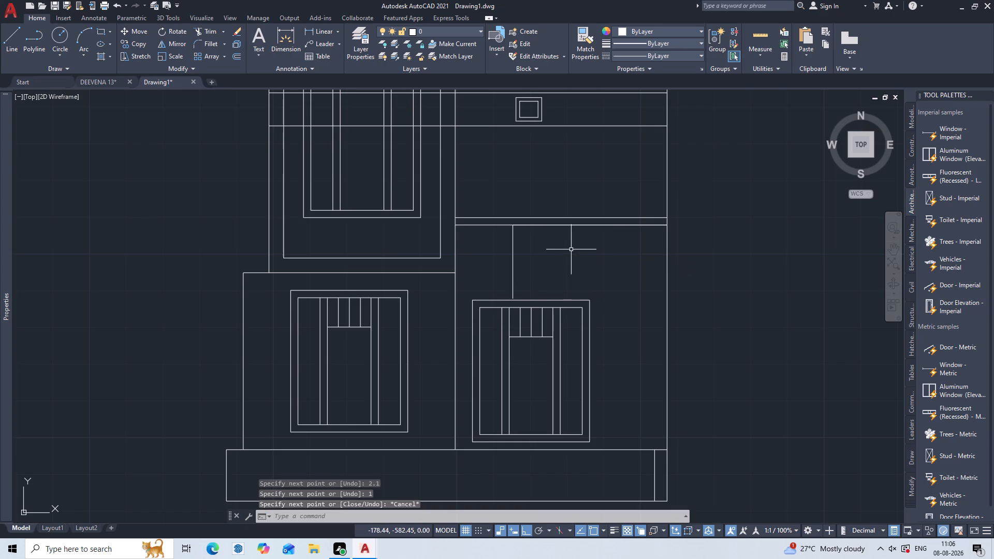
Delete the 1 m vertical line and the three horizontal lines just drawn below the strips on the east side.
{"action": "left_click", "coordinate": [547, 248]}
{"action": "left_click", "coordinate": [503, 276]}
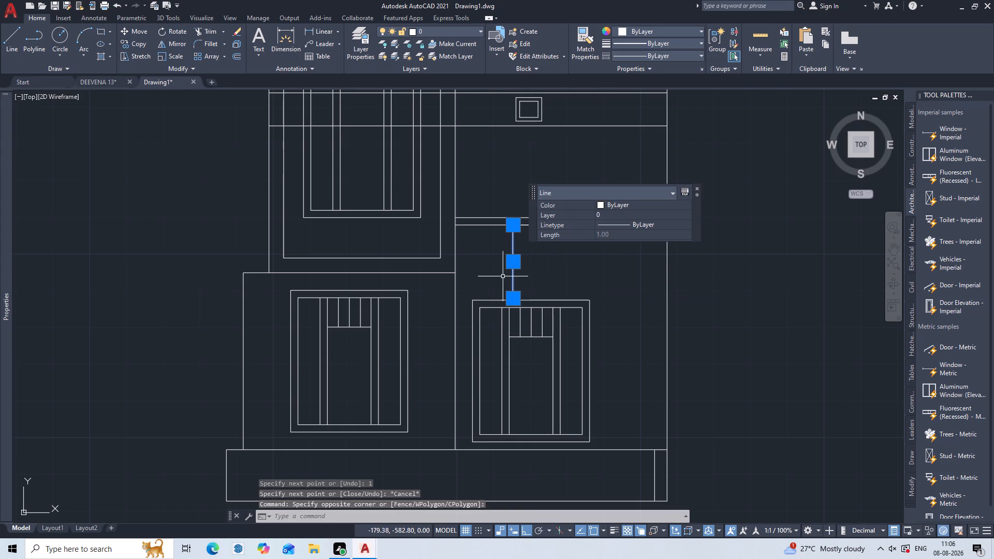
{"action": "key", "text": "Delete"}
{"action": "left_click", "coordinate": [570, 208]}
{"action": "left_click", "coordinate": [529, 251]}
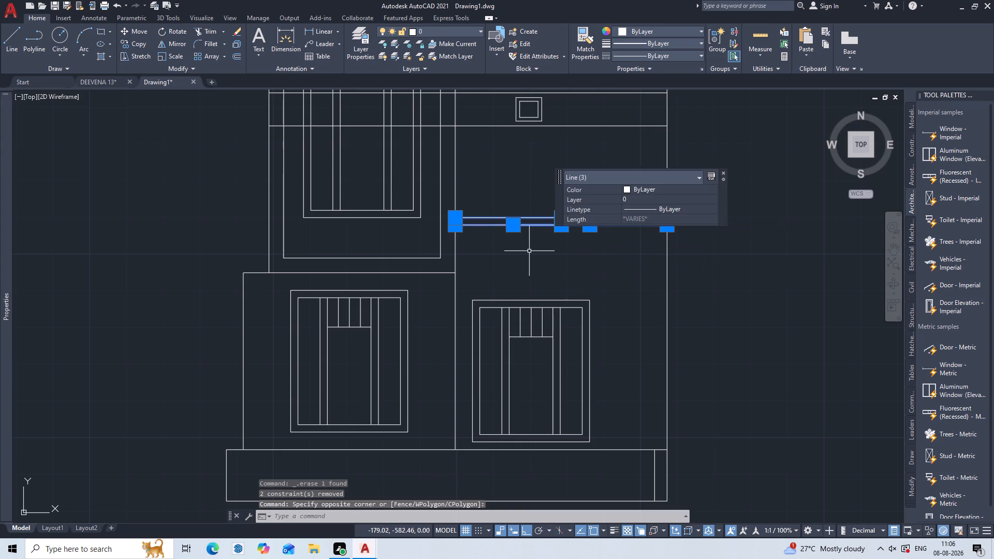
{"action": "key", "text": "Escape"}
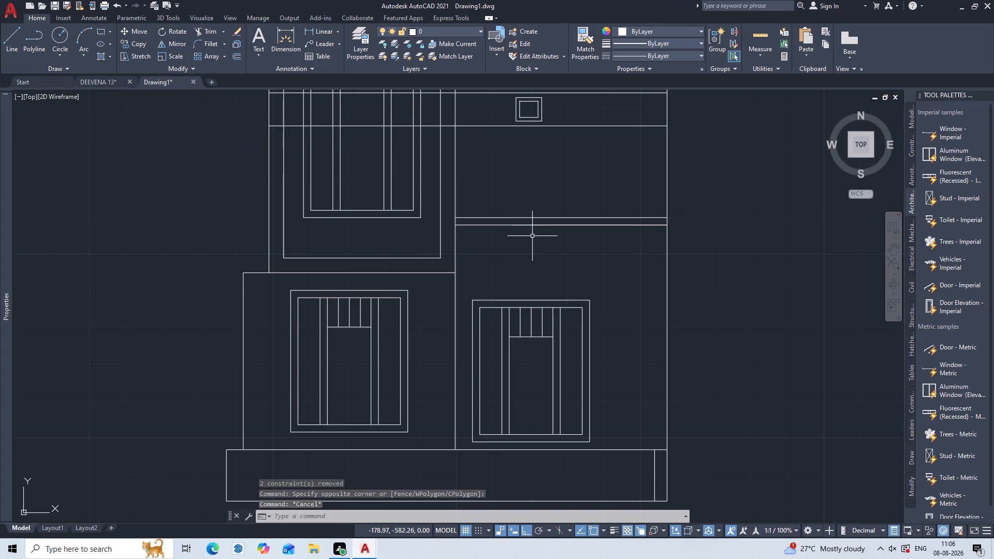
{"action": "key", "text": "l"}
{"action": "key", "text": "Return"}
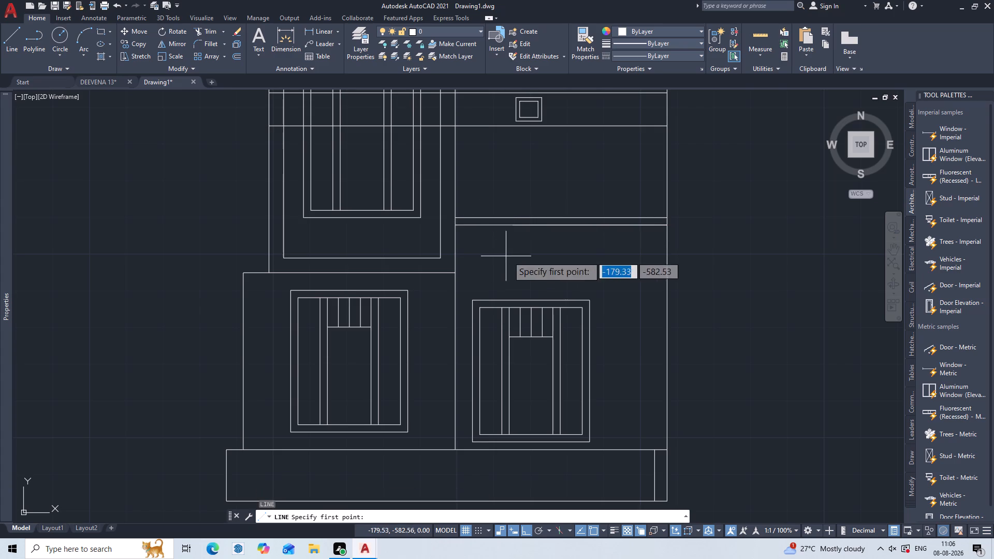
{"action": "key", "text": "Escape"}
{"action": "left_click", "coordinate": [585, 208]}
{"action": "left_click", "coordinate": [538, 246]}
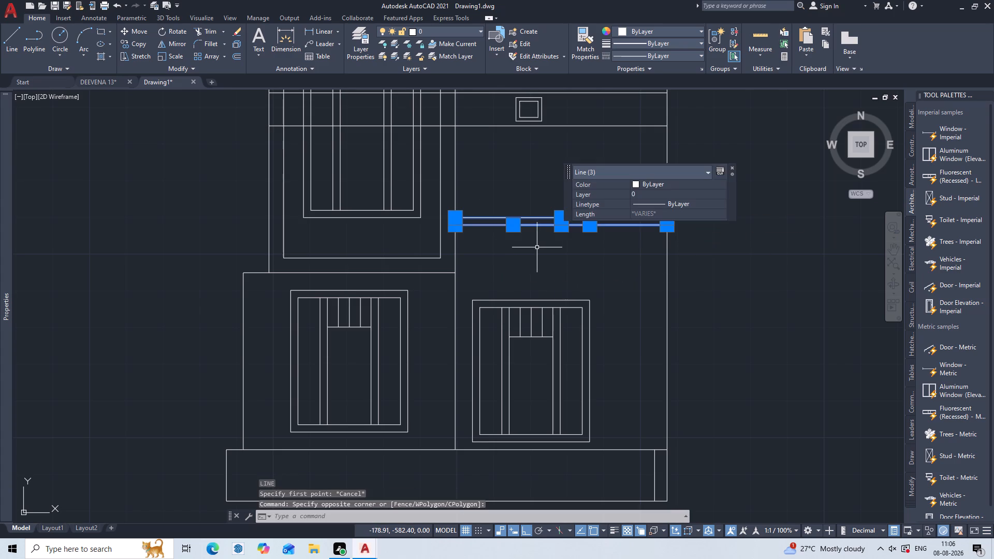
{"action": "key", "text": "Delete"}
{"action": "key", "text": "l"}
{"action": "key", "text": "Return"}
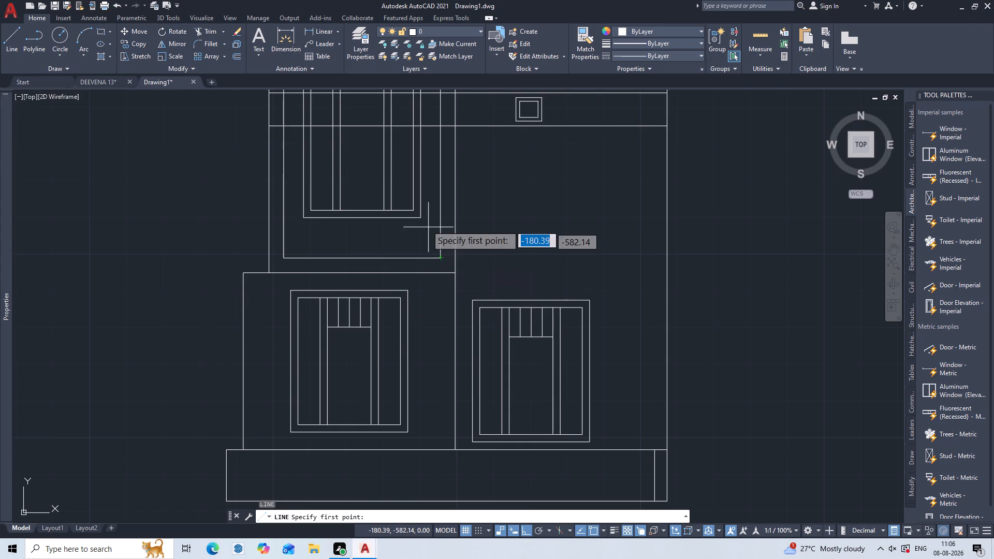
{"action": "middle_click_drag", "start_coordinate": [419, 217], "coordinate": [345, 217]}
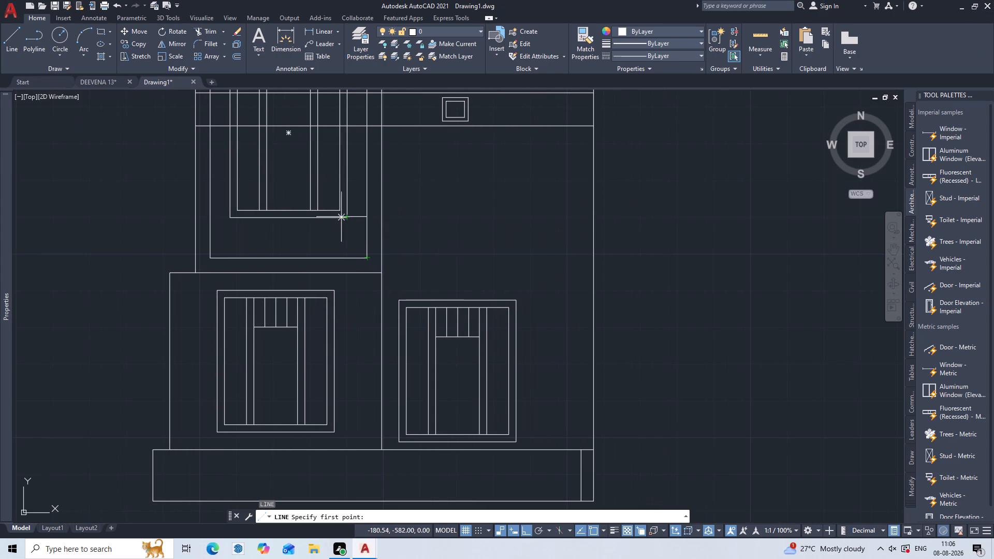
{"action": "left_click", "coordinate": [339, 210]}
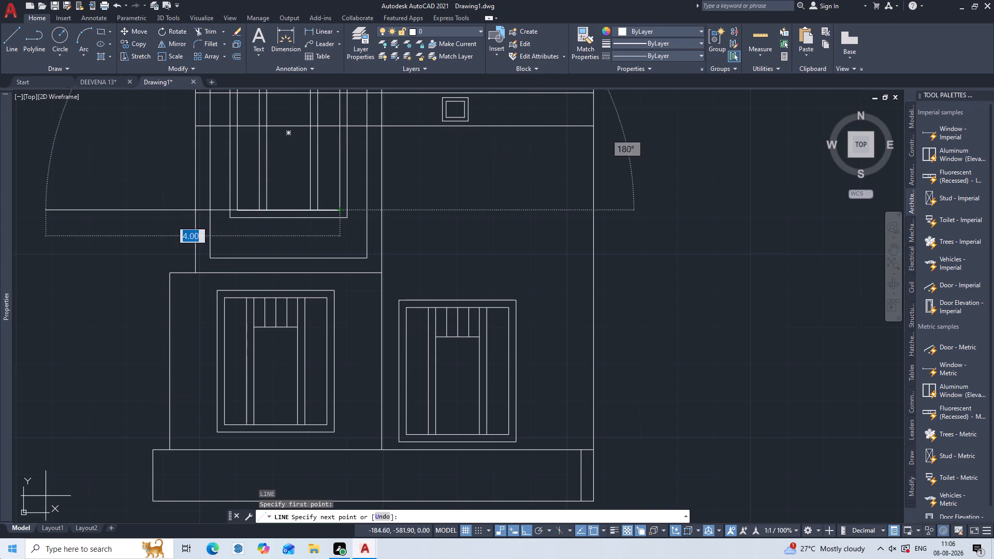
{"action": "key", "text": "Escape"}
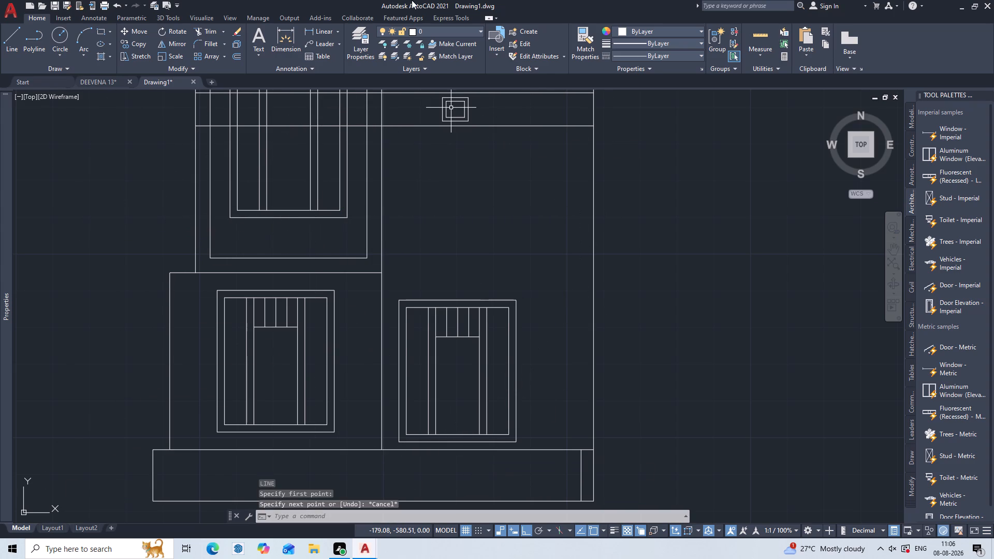
Draw a horizontal line about 3.45 m long from the upper panelled rectangle's inner bottom-right corner to the east outer wall.
{"action": "key", "text": "l"}
{"action": "key", "text": "Return"}
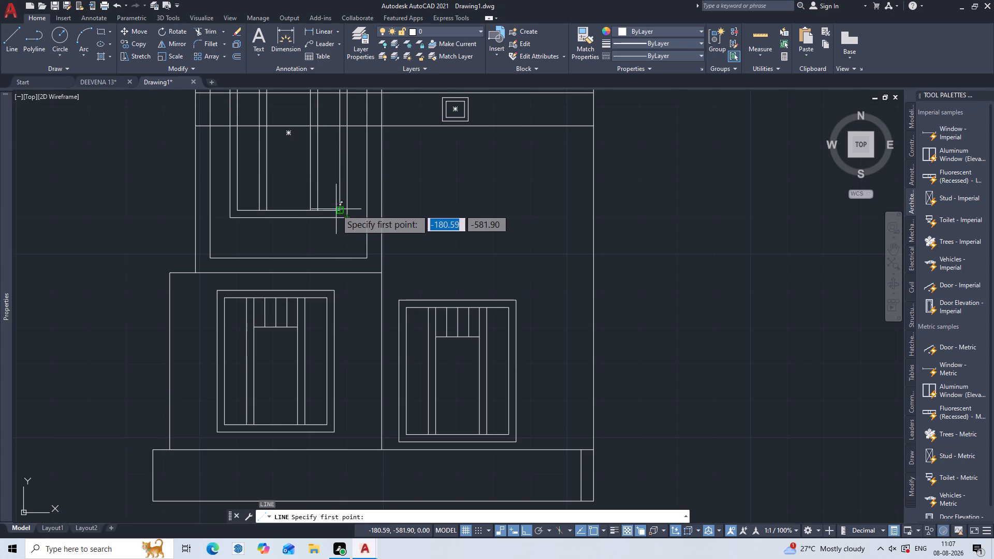
{"action": "left_click", "coordinate": [341, 208]}
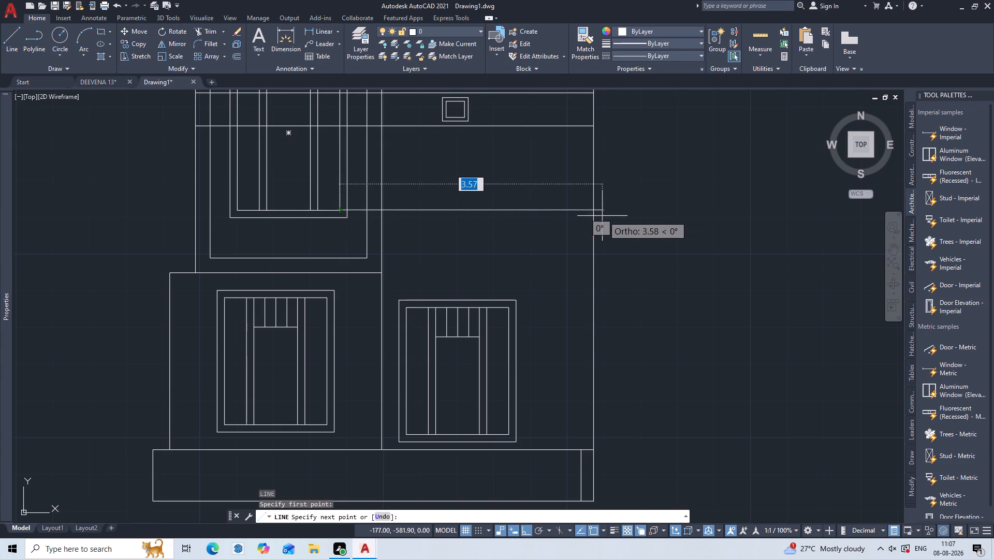
{"action": "left_click", "coordinate": [595, 210]}
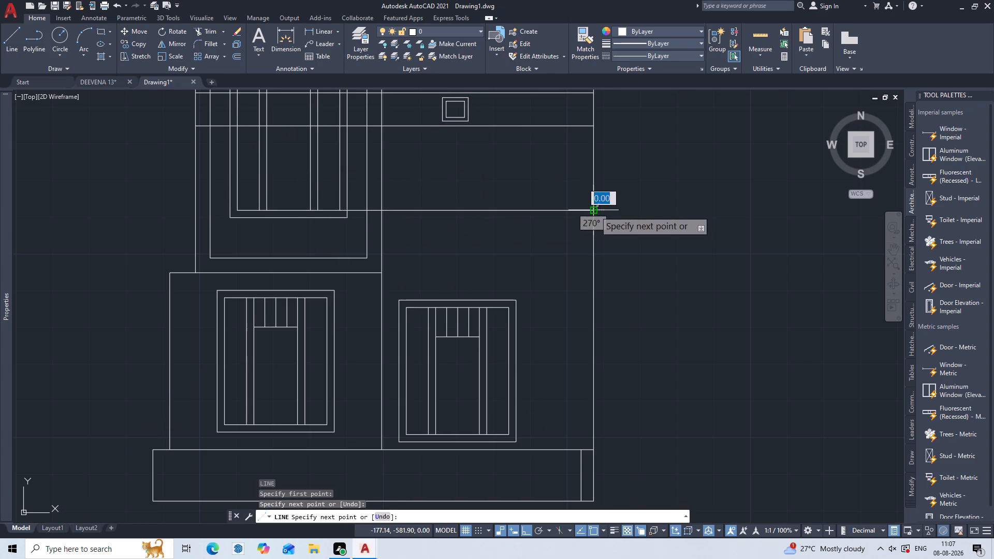
{"action": "key", "text": "Escape"}
Offset the new horizontal line 0.1 m downward.
{"action": "key", "text": "o"}
{"action": "key", "text": "Return"}
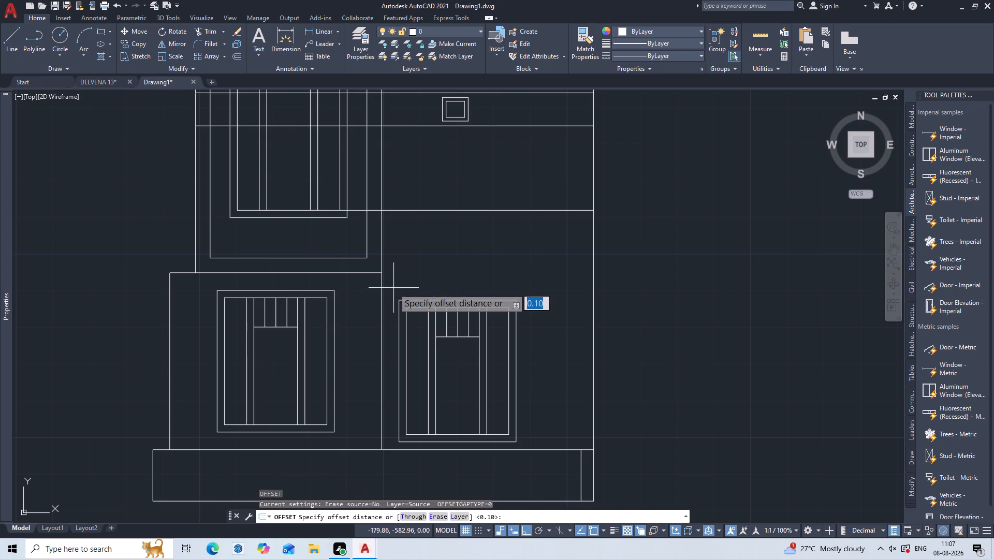
{"action": "type", "text": "0.1"}
{"action": "key", "text": "Return"}
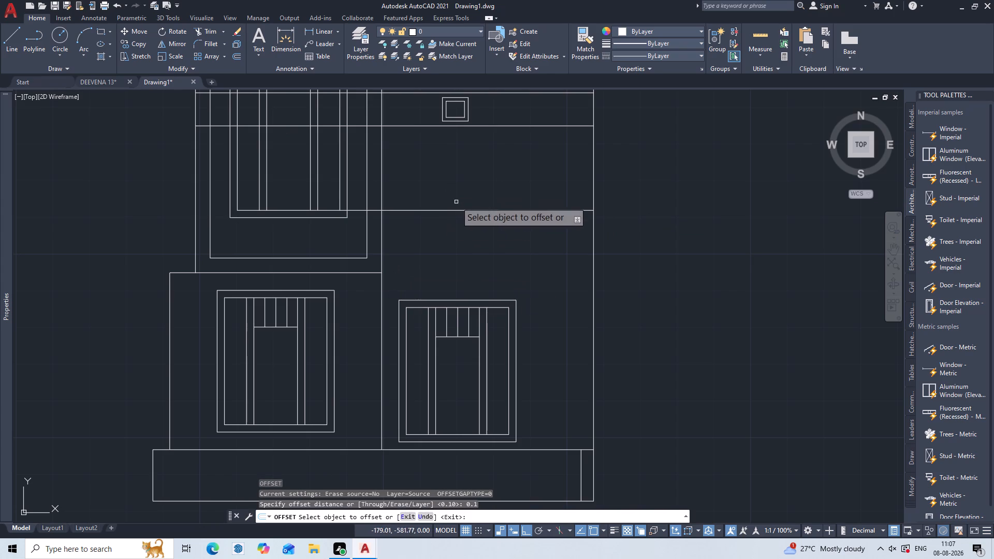
{"action": "left_click", "coordinate": [455, 209]}
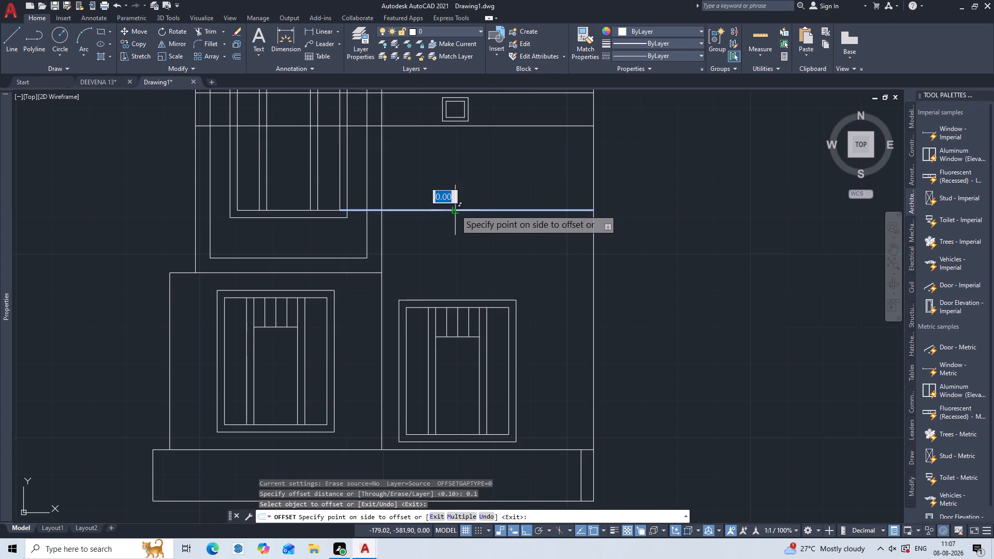
{"action": "left_click", "coordinate": [449, 224]}
{"action": "key", "text": "Escape"}
{"action": "key", "text": "Escape"}
{"action": "key", "text": "Escape"}
{"action": "key", "text": "Escape"}
{"action": "key", "text": "Escape"}
{"action": "key", "text": "Escape"}
{"action": "key", "text": "Escape"}
{"action": "key", "text": "Escape"}
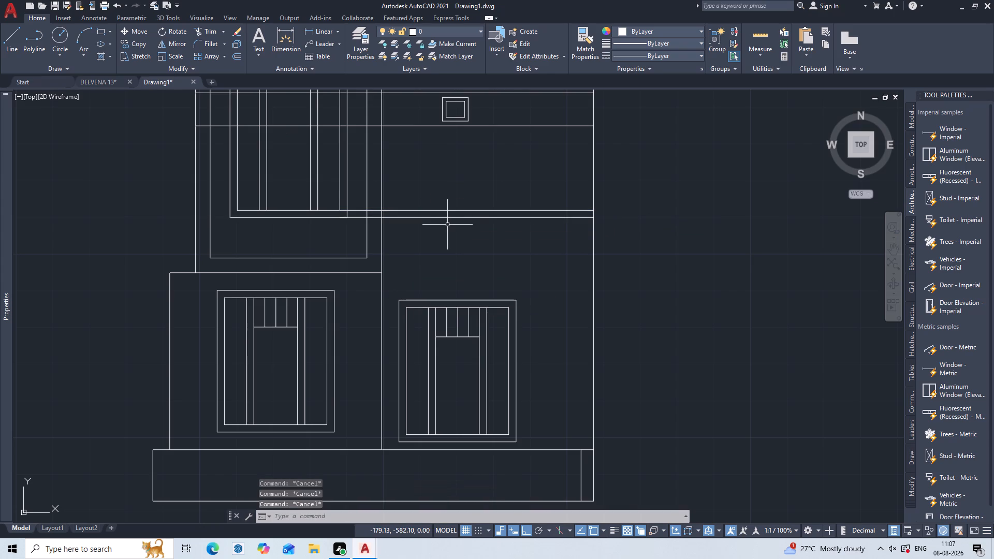
Draw a 2.1 m by 1 m box under the offset line, running west from its east end, down, and back to the east wall.
{"action": "type", "text": "kl"}
{"action": "key", "text": "Return"}
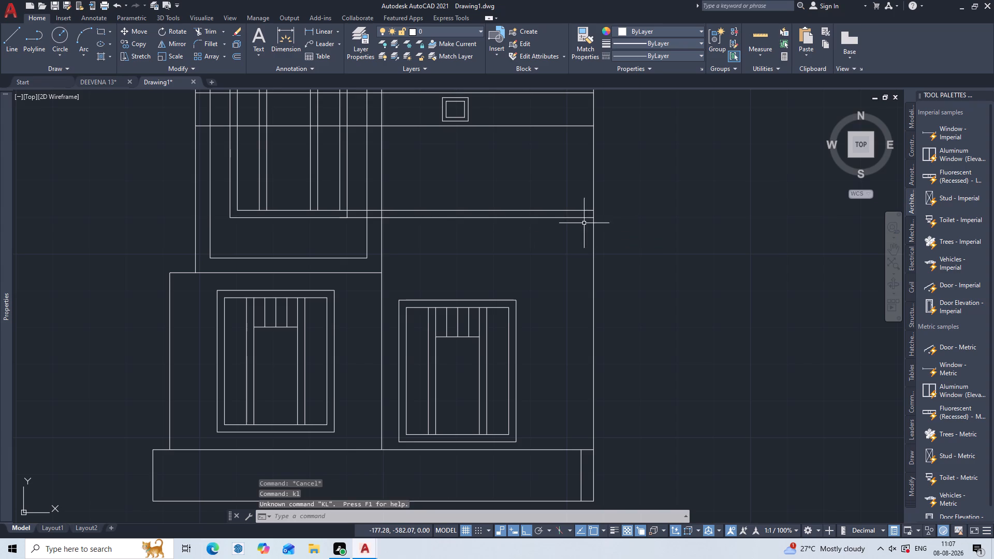
{"action": "key", "text": "Escape"}
{"action": "key", "text": "Escape"}
{"action": "key", "text": "l"}
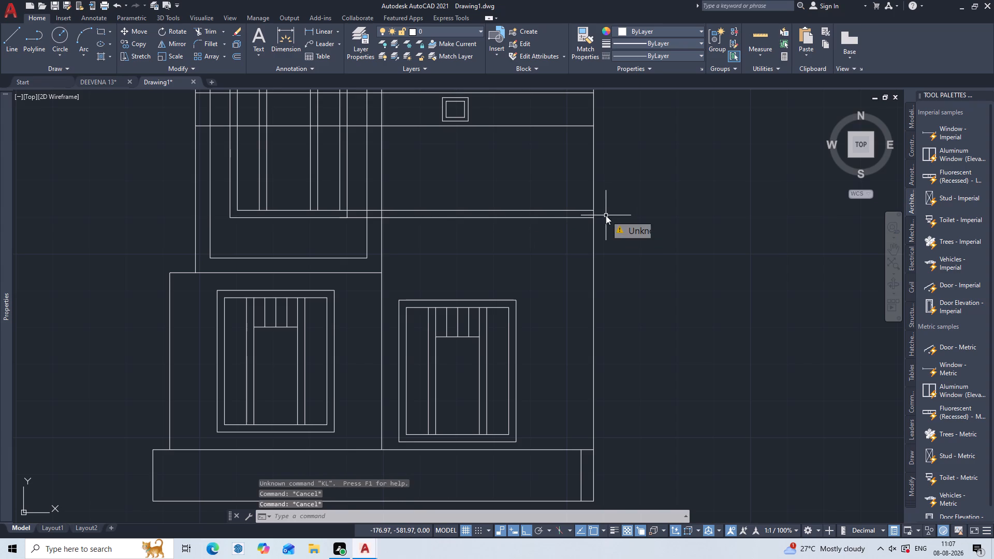
{"action": "key", "text": "Return"}
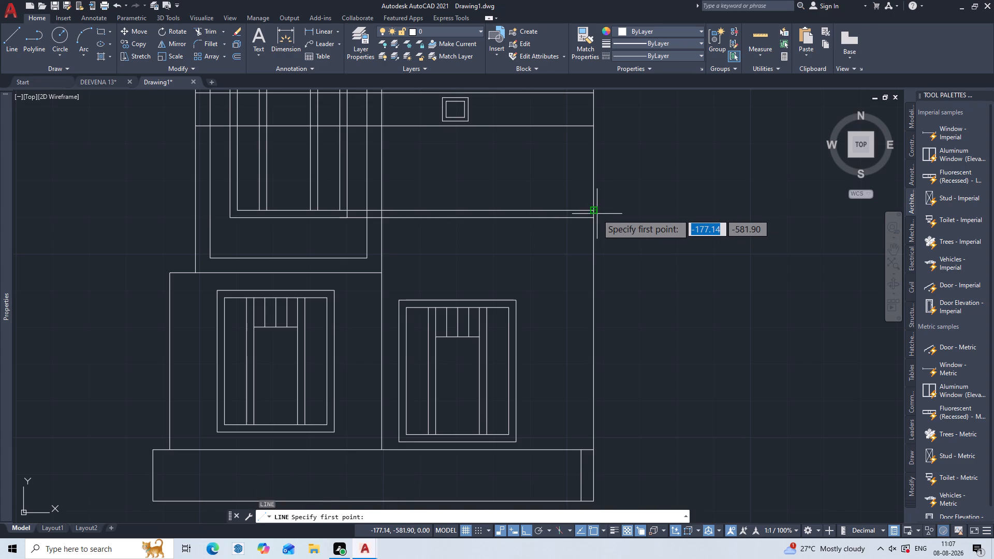
{"action": "left_click", "coordinate": [594, 219]}
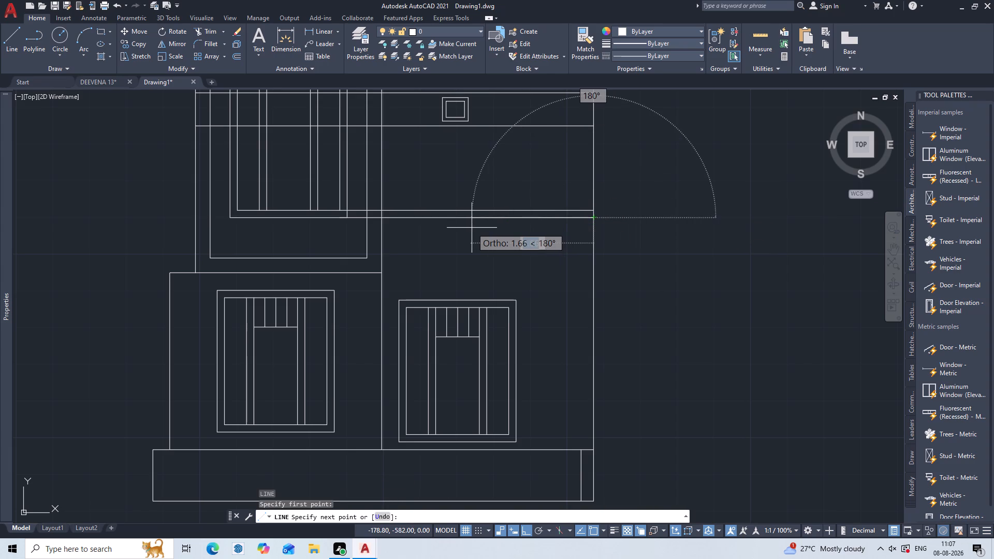
{"action": "key", "text": "2"}
{"action": "key", "text": "period"}
{"action": "key", "text": "1"}
{"action": "key", "text": "Return"}
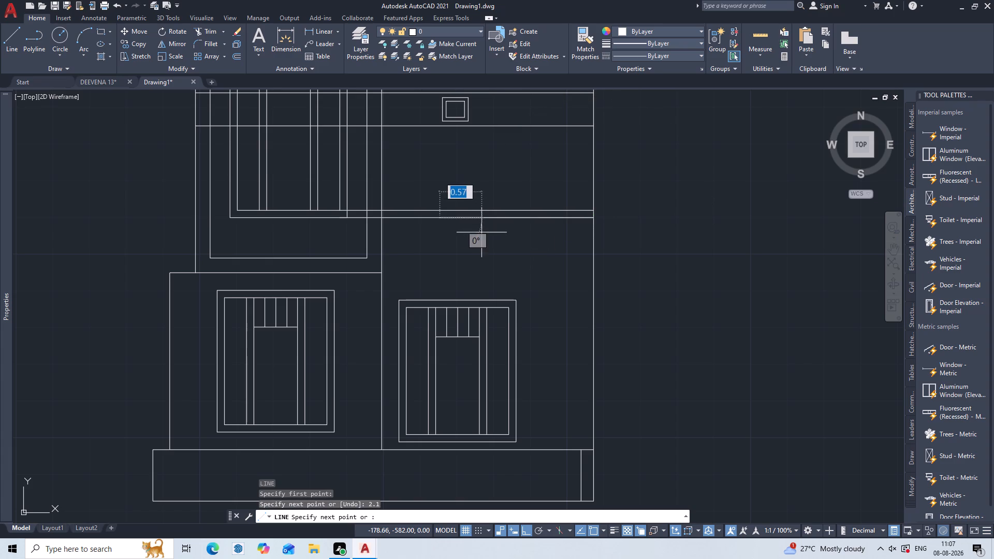
{"action": "key", "text": "1"}
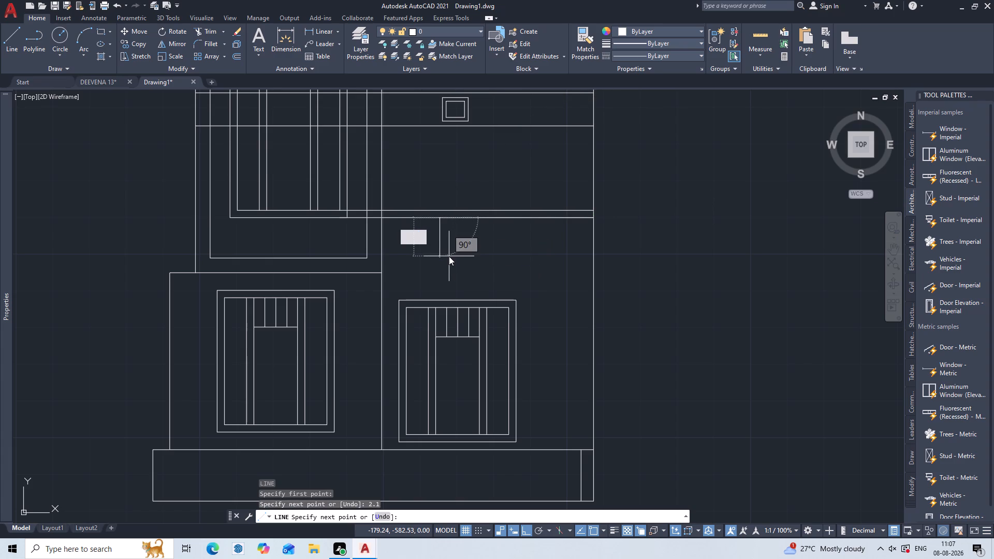
{"action": "key", "text": "Return"}
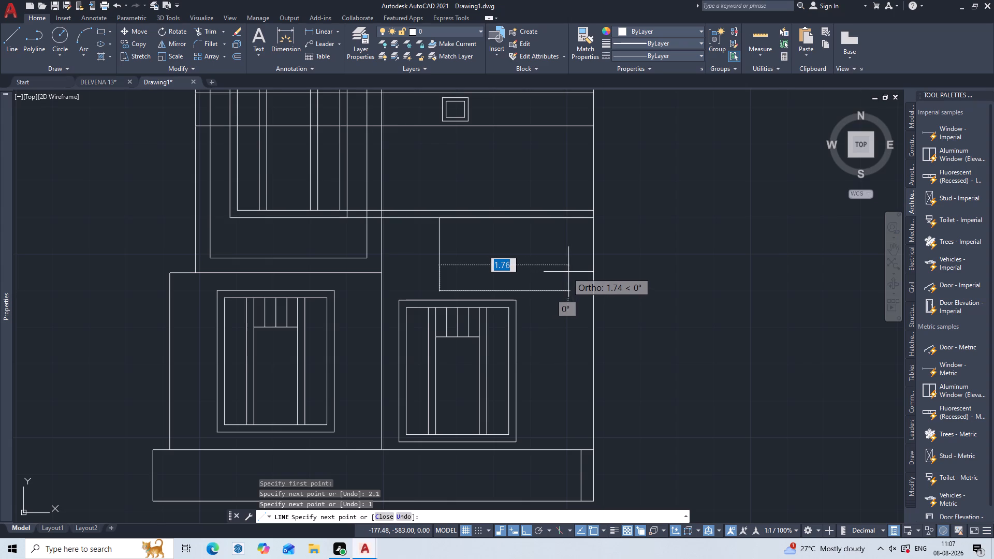
{"action": "left_click", "coordinate": [593, 290]}
{"action": "key", "text": "Escape"}
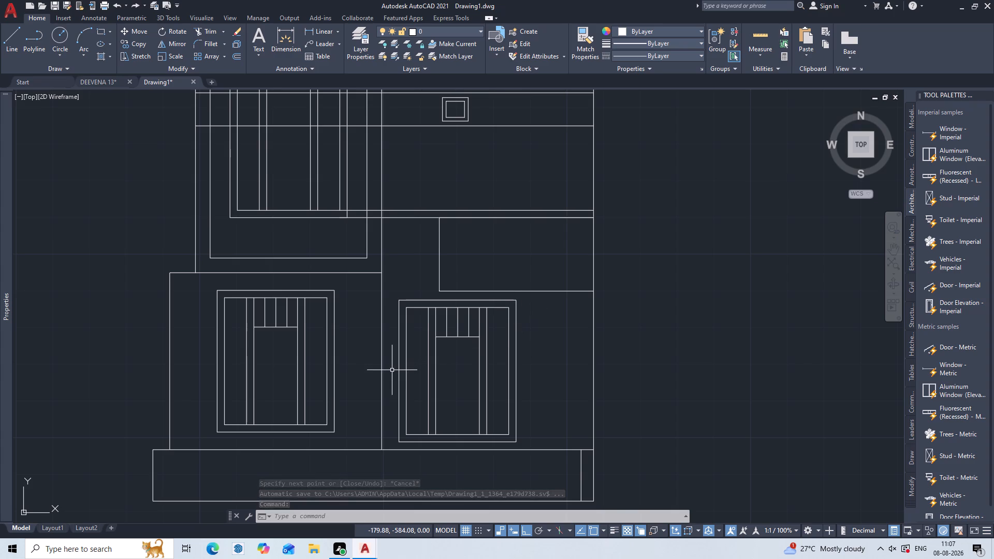
Trim the upper horizontal line back to the central vertical wall and the lower one back to the new box's west edge.
{"action": "middle_click_drag", "start_coordinate": [390, 371], "coordinate": [470, 254]}
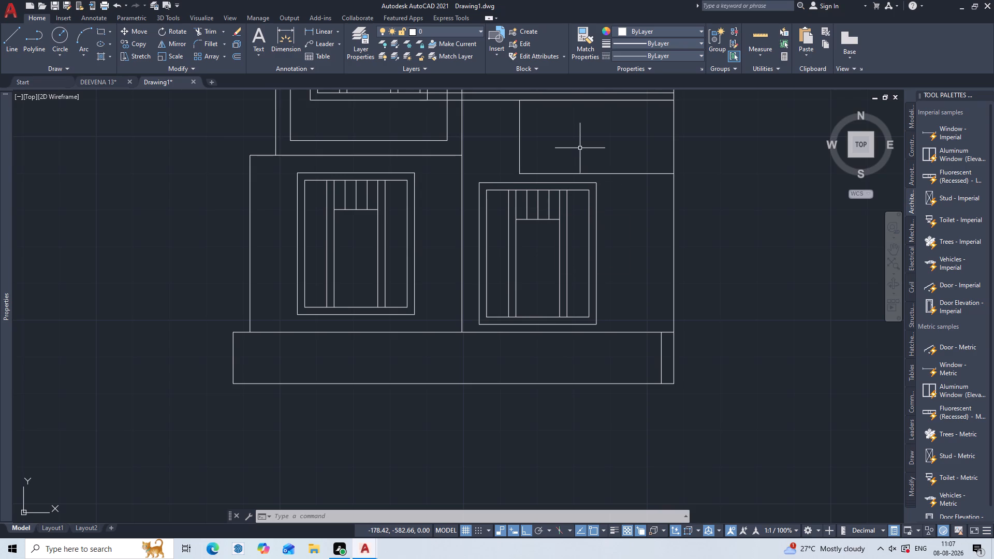
{"action": "middle_click_drag", "start_coordinate": [580, 150], "coordinate": [568, 243]}
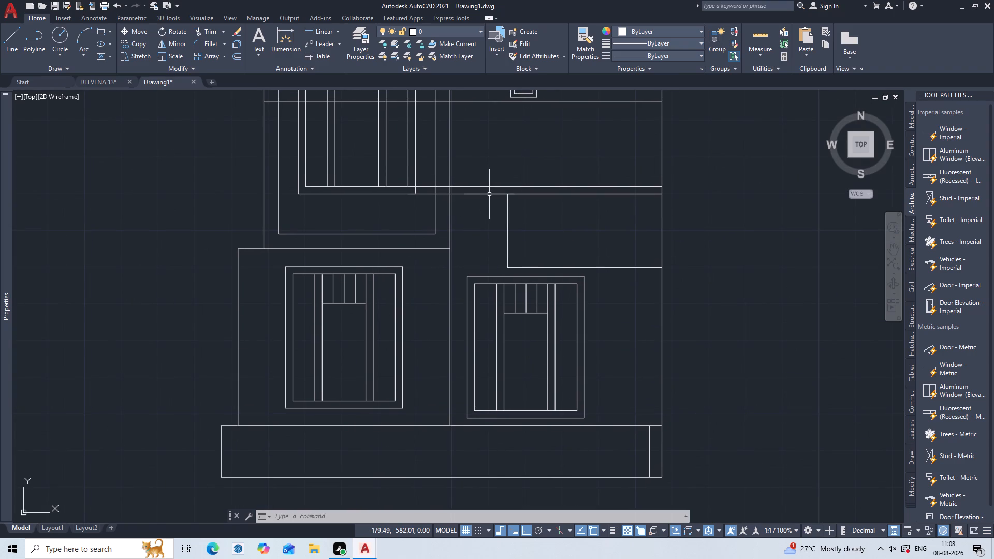
{"action": "type", "text": "tr"}
{"action": "key", "text": "Return"}
{"action": "left_click", "coordinate": [492, 191]}
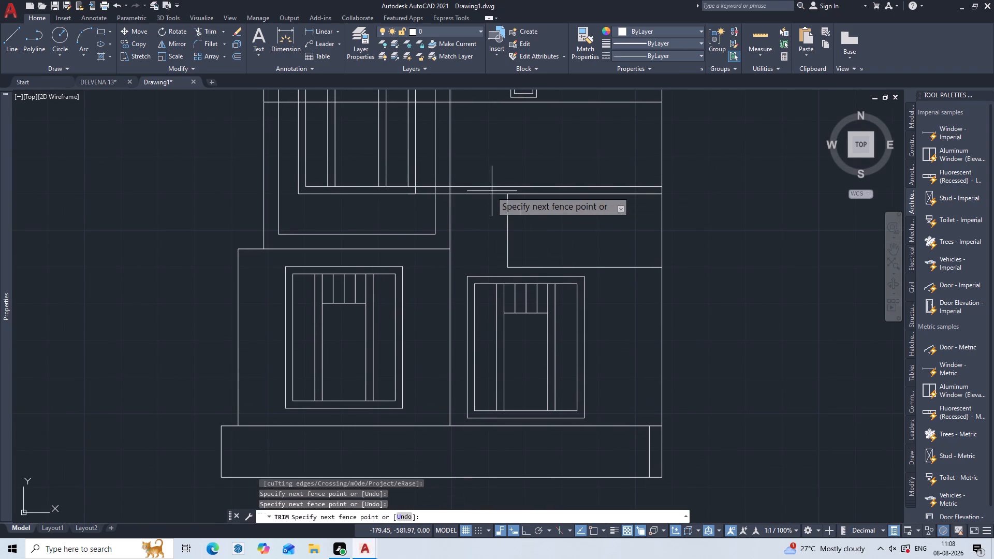
{"action": "left_click", "coordinate": [478, 203]}
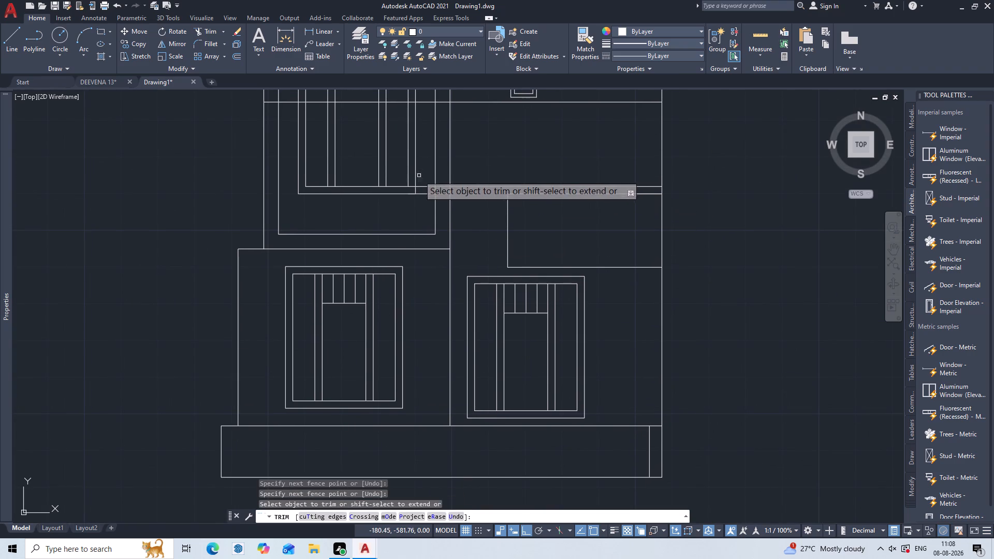
{"action": "left_click", "coordinate": [411, 186]}
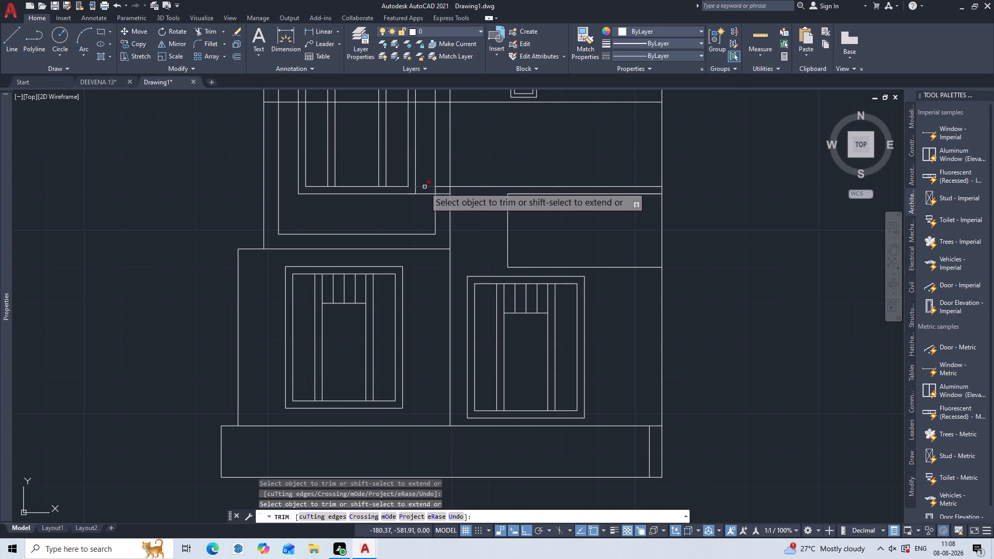
{"action": "left_click", "coordinate": [425, 187]}
{"action": "left_click", "coordinate": [423, 194]}
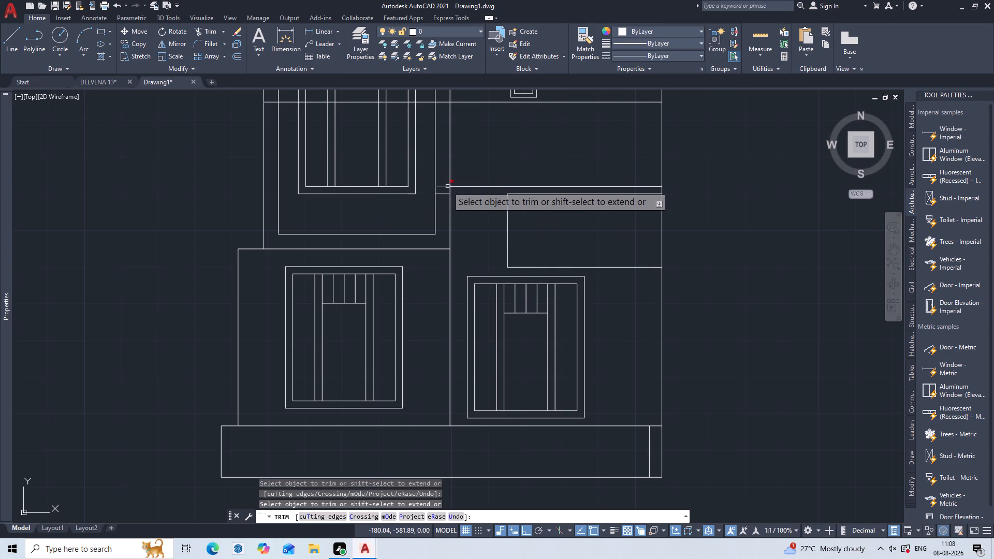
{"action": "left_click", "coordinate": [440, 186]}
{"action": "left_click", "coordinate": [440, 195]}
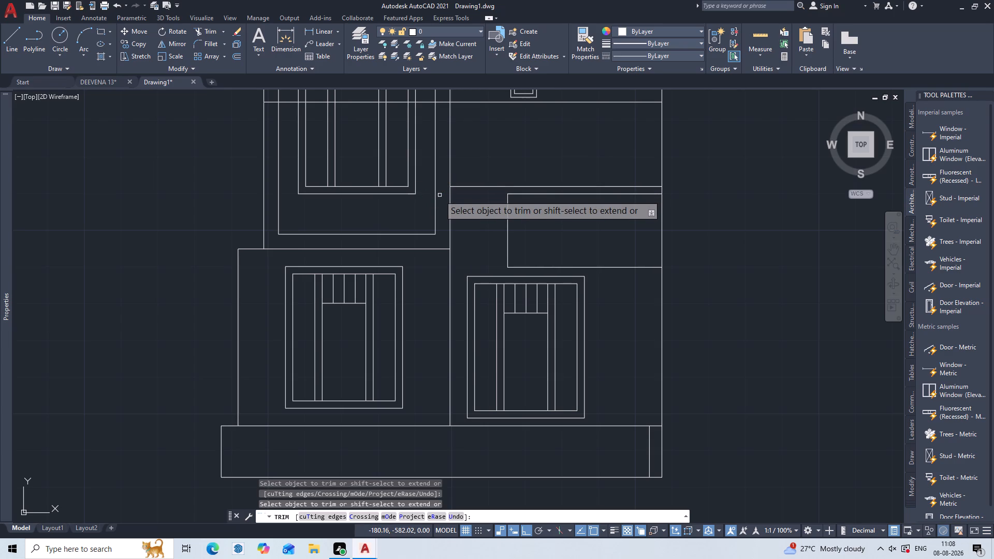
{"action": "key", "text": "Escape"}
{"action": "key", "text": "Escape"}
{"action": "key", "text": "Escape"}
{"action": "key", "text": "Escape"}
{"action": "key", "text": "Escape"}
{"action": "key", "text": "Escape"}
{"action": "key", "text": "Escape"}
{"action": "key", "text": "Escape"}
{"action": "key", "text": "Escape"}
{"action": "key", "text": "Escape"}
{"action": "key", "text": "Escape"}
{"action": "key", "text": "Escape"}
{"action": "key", "text": "Escape"}
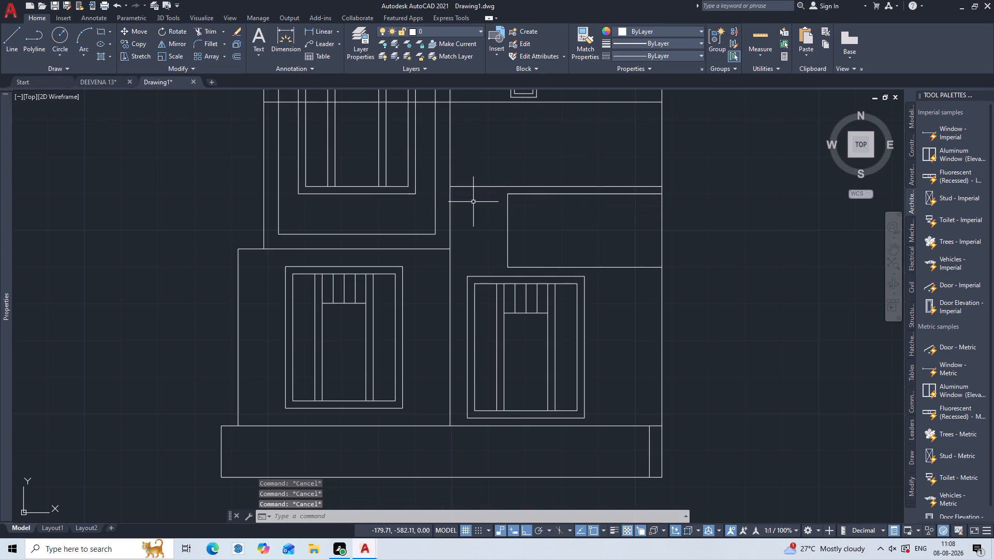
Delete the four horizontal strip lines crossing the upper part of the plan.
{"action": "middle_click_drag", "start_coordinate": [513, 186], "coordinate": [509, 212]}
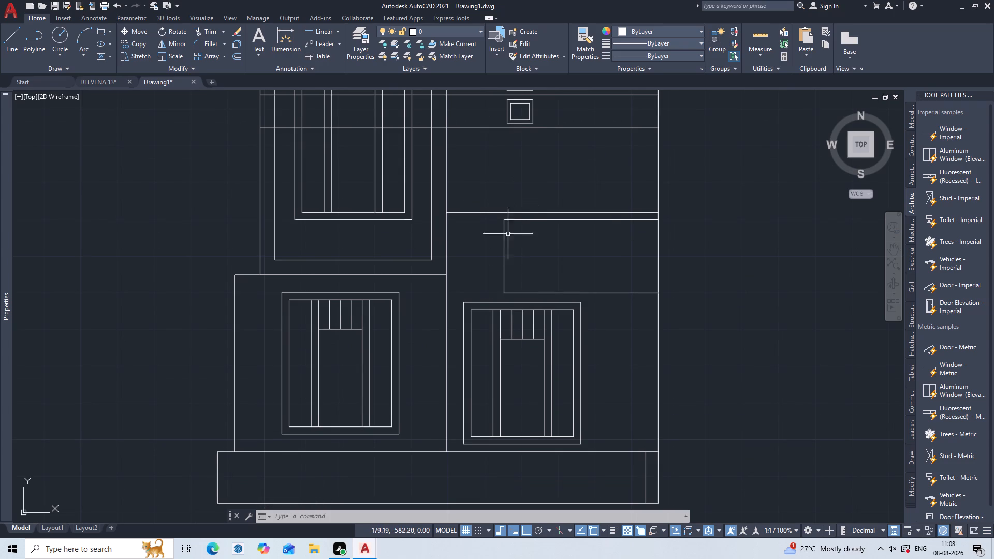
{"action": "scroll", "coordinate": [492, 239], "scroll_direction": "down", "scroll_amount": 1}
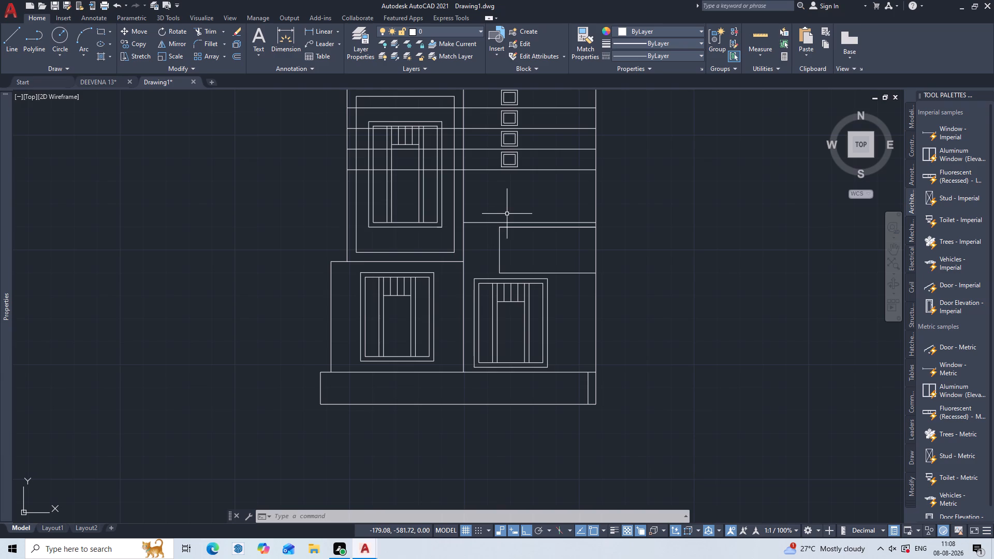
{"action": "middle_click_drag", "start_coordinate": [548, 179], "coordinate": [541, 227]}
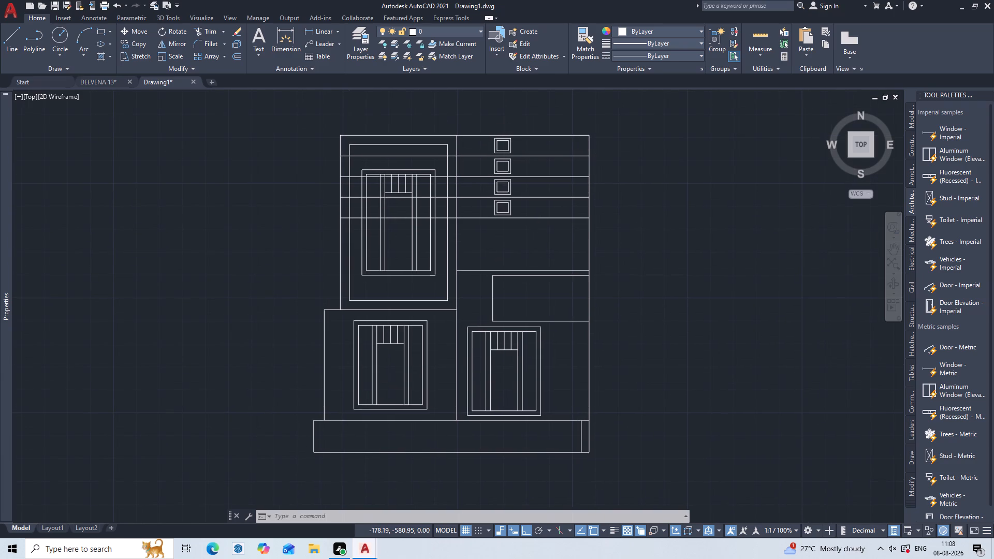
{"action": "left_click", "coordinate": [576, 150]}
{"action": "left_click", "coordinate": [542, 228]}
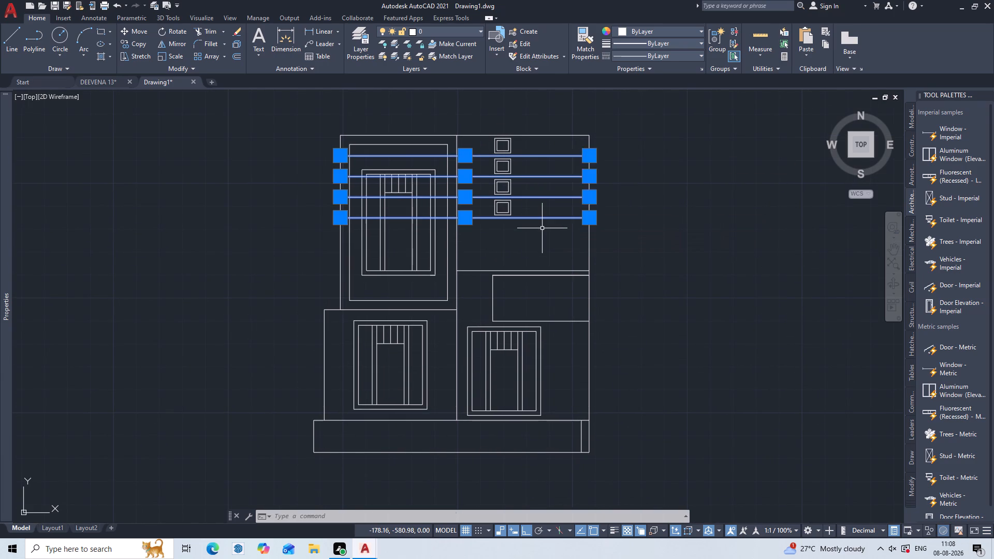
{"action": "key", "text": "Delete"}
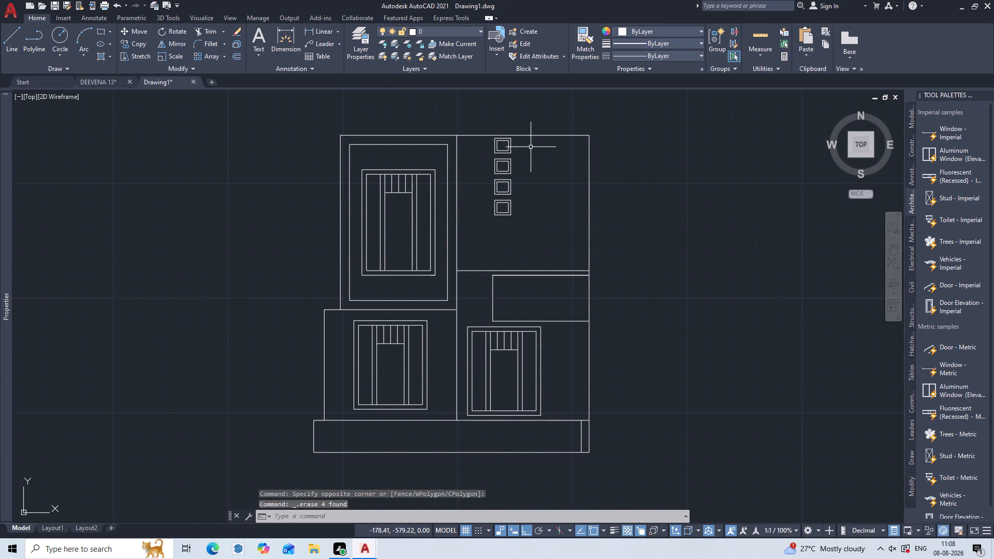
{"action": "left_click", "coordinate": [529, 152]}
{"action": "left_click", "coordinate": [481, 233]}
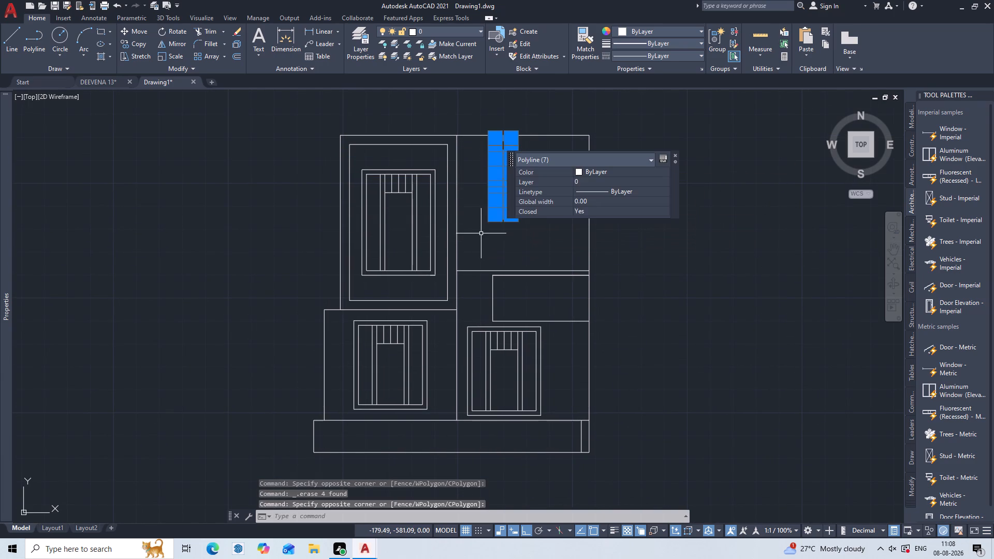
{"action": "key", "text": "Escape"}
Delete the lower three nested rectangles on the east side, keeping only the topmost one.
{"action": "left_click", "coordinate": [529, 158]}
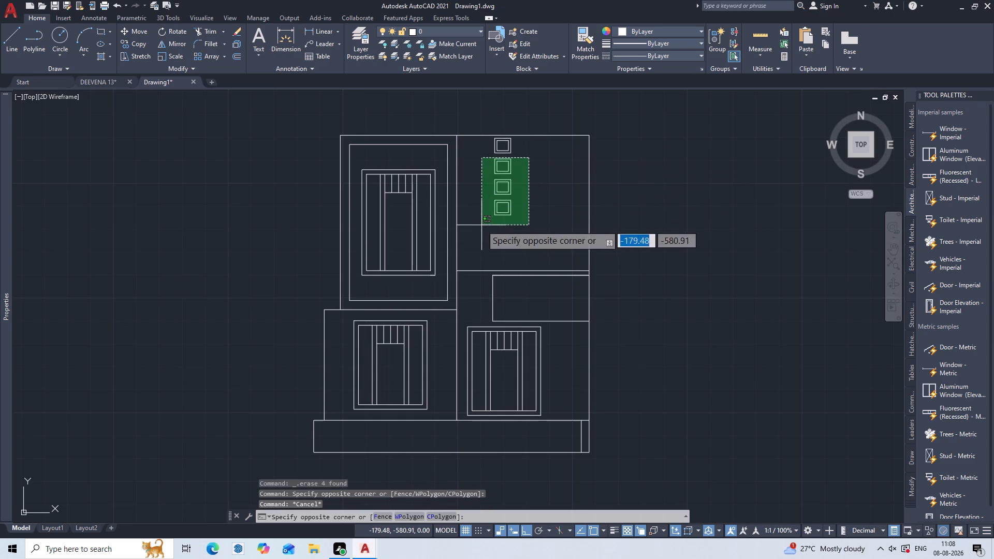
{"action": "double_click", "coordinate": [481, 225]}
{"action": "key", "text": "Delete"}
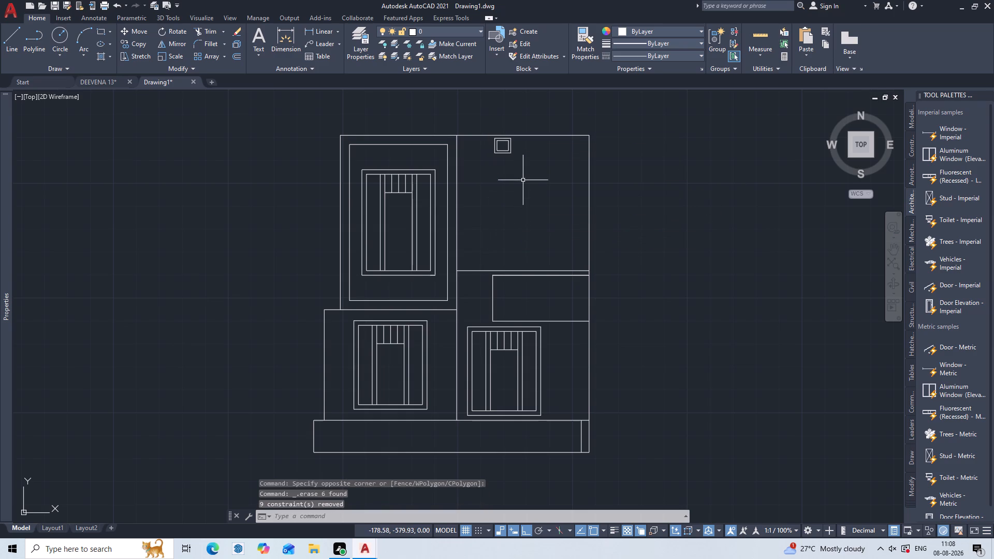
Offset the plan's top outer line 0.9 m downward.
{"action": "middle_click_drag", "start_coordinate": [523, 178], "coordinate": [525, 204]}
{"action": "scroll", "coordinate": [511, 172], "scroll_direction": "up", "scroll_amount": 3}
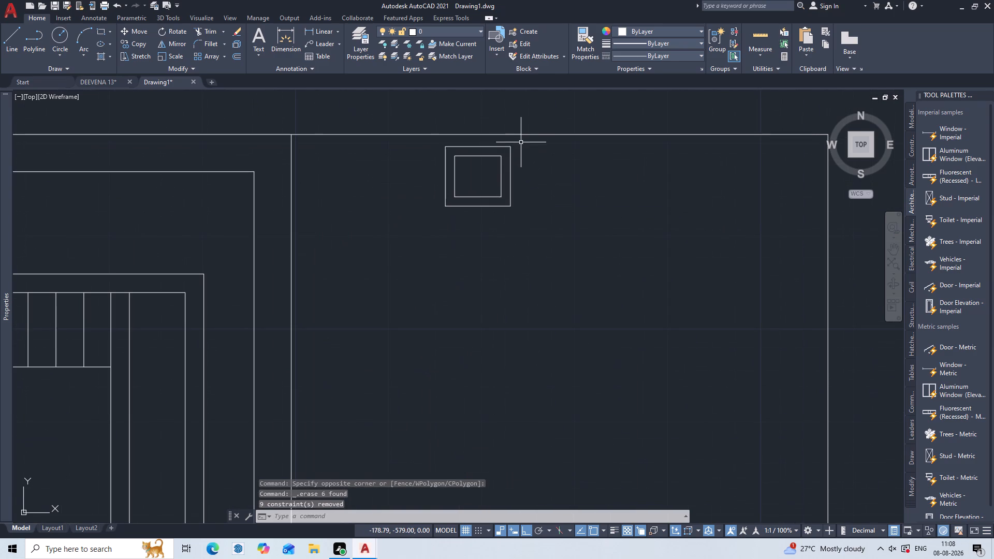
{"action": "key", "text": "o"}
{"action": "key", "text": "Return"}
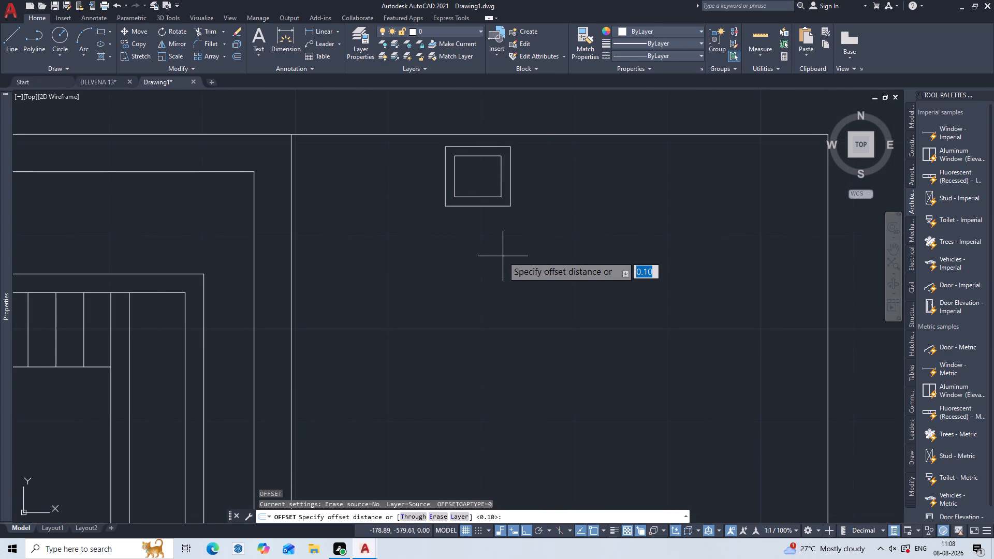
{"action": "type", "text": "0."}
{"action": "key", "text": "9"}
{"action": "key", "text": "Return"}
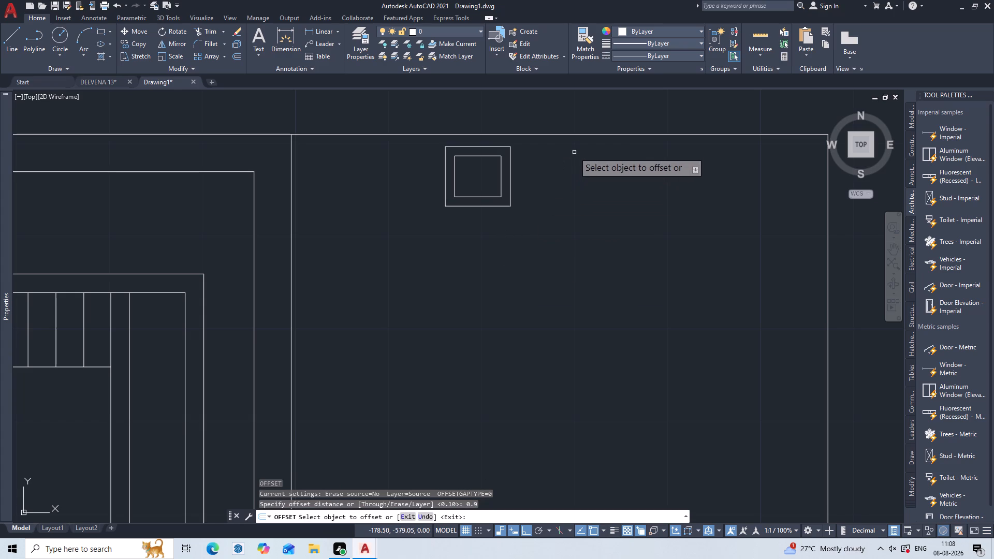
{"action": "left_click", "coordinate": [586, 135]}
{"action": "left_click", "coordinate": [570, 199]}
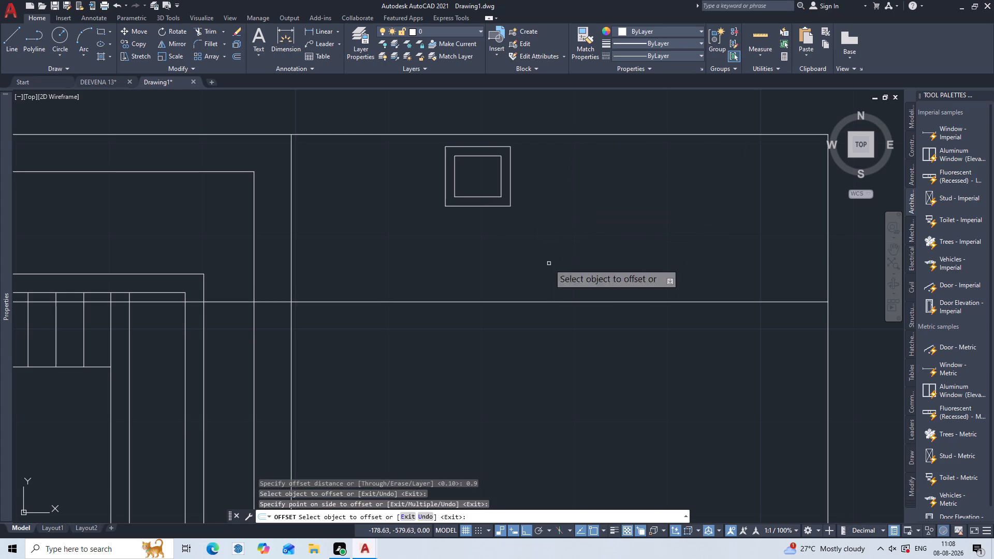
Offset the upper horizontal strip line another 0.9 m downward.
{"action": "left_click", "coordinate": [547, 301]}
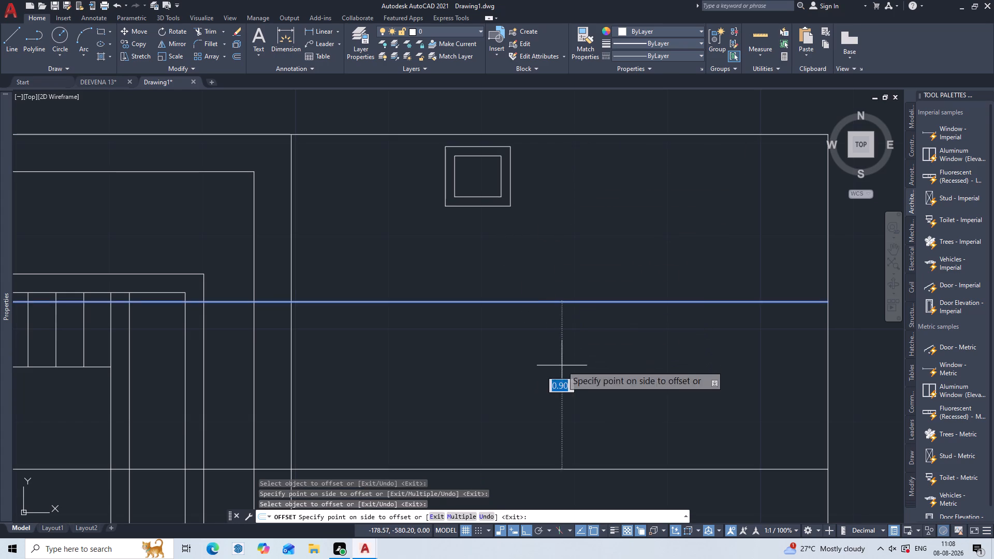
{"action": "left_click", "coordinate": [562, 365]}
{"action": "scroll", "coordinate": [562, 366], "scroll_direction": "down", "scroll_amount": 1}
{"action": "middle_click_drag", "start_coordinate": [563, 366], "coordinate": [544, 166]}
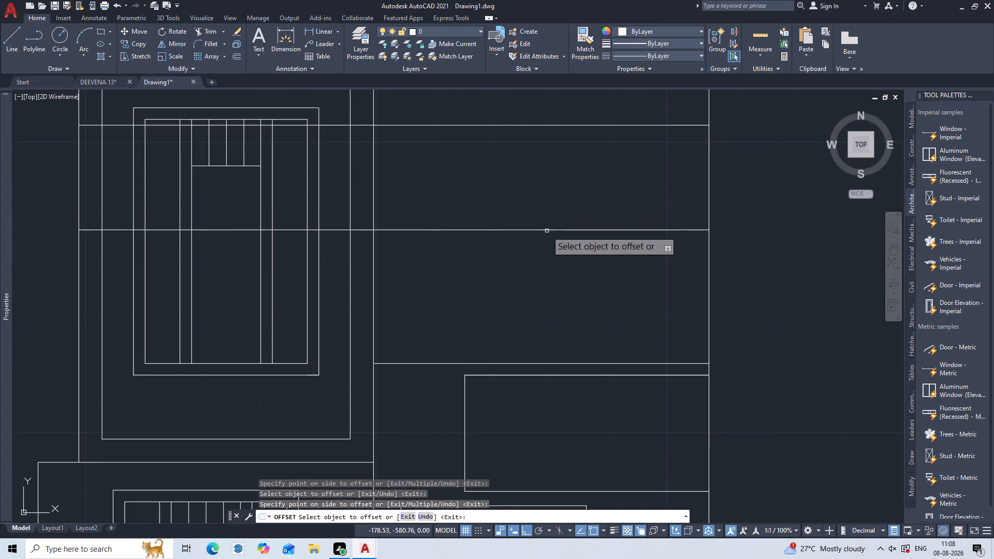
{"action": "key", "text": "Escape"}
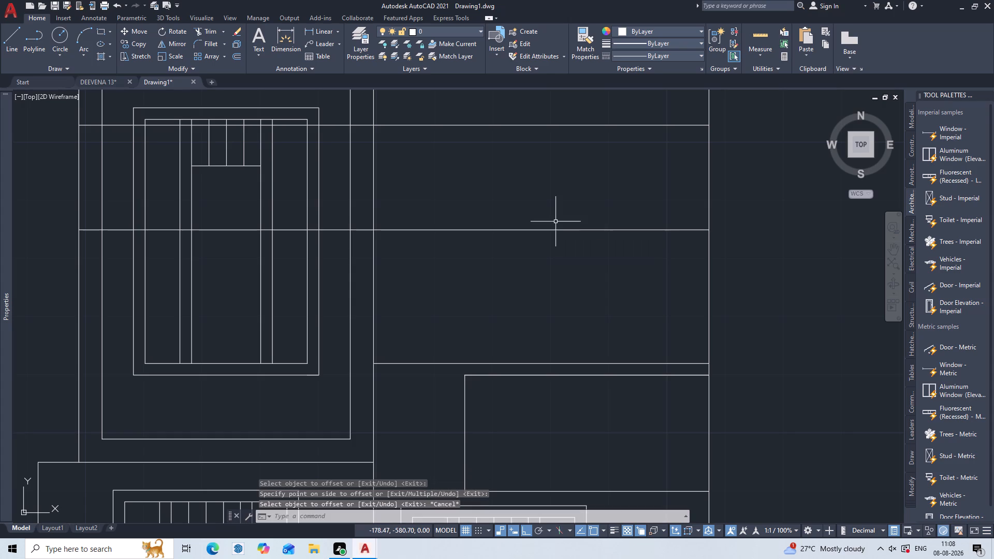
Delete the two full-width horizontal strip lines spaced at 0.9 m across the upper part of the plan.
{"action": "left_click", "coordinate": [569, 213]}
{"action": "left_click", "coordinate": [531, 238]}
{"action": "left_click", "coordinate": [569, 113]}
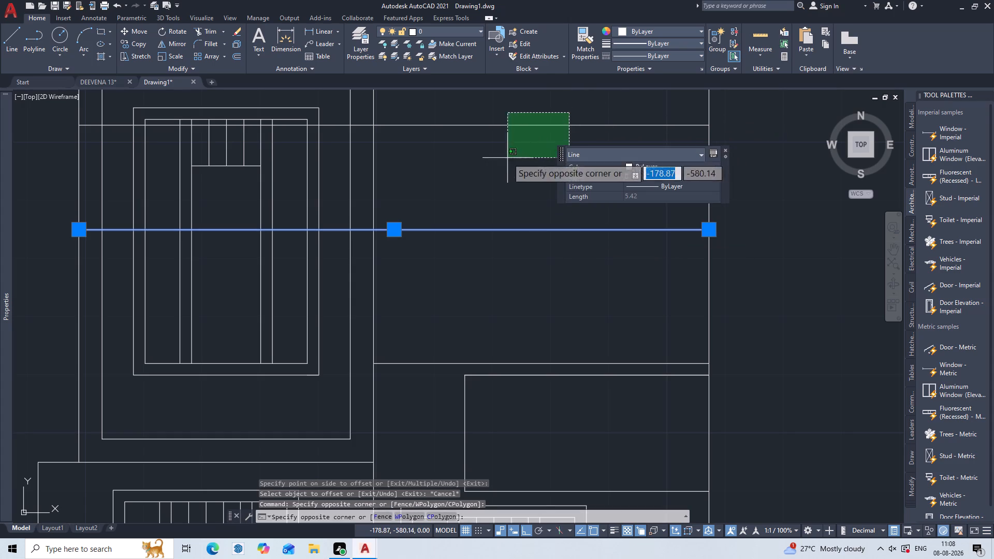
{"action": "left_click", "coordinate": [507, 158]}
{"action": "middle_click_drag", "start_coordinate": [510, 153], "coordinate": [478, 279]}
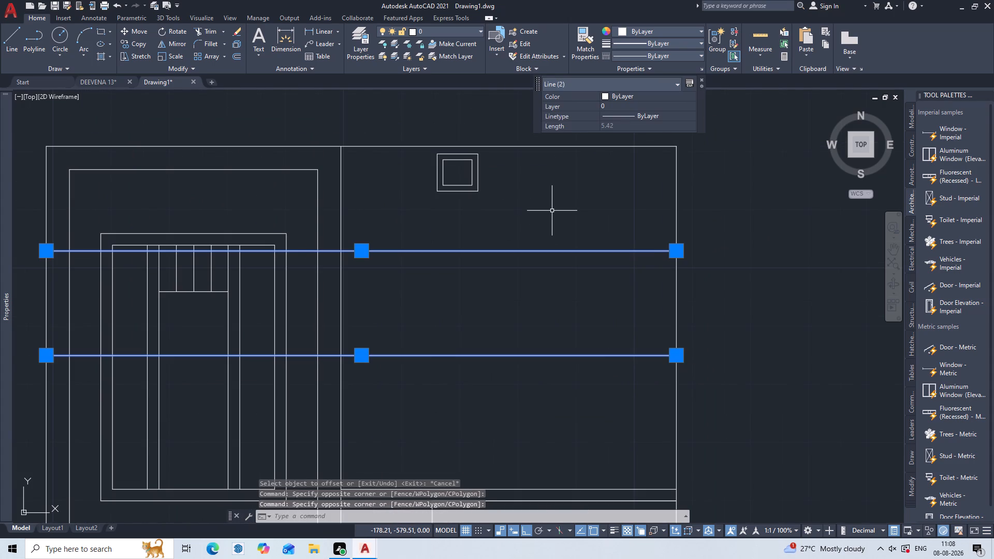
{"action": "key", "text": "Delete"}
Delete the horizontal line just above the east-side box, running from the central wall to the east wall.
{"action": "scroll", "coordinate": [552, 211], "scroll_direction": "down", "scroll_amount": 3}
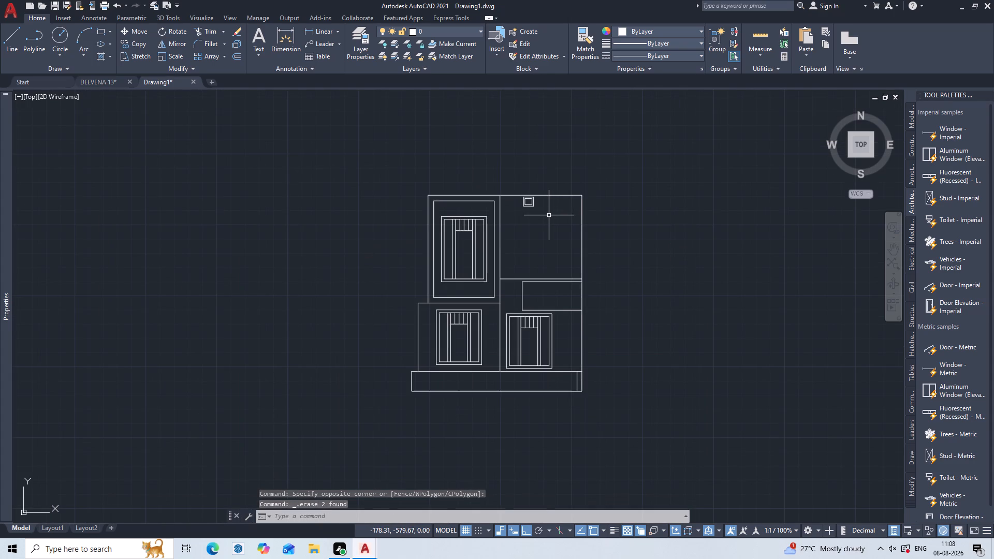
{"action": "scroll", "coordinate": [514, 291], "scroll_direction": "up", "scroll_amount": 1}
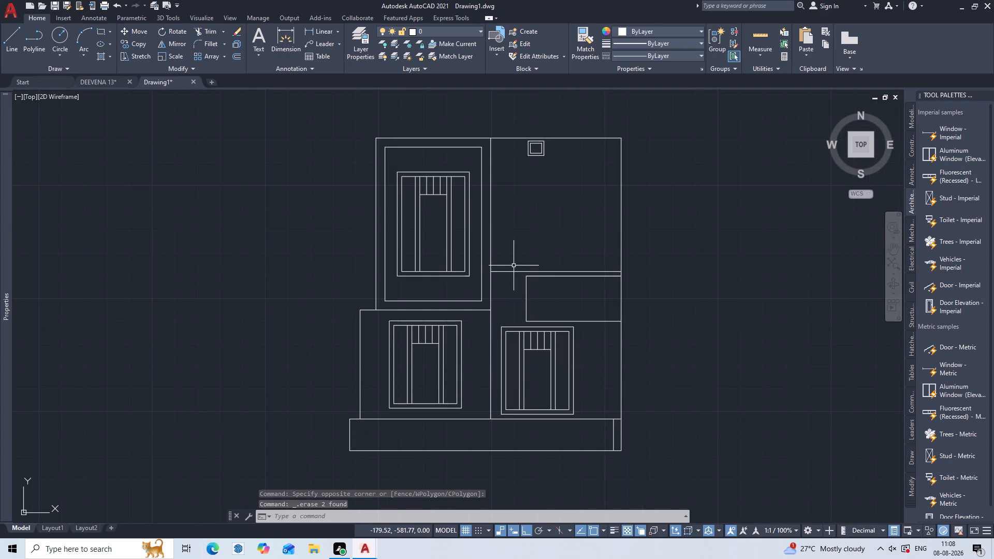
{"action": "left_click", "coordinate": [514, 266]}
{"action": "left_click", "coordinate": [506, 279]}
{"action": "key", "text": "Delete"}
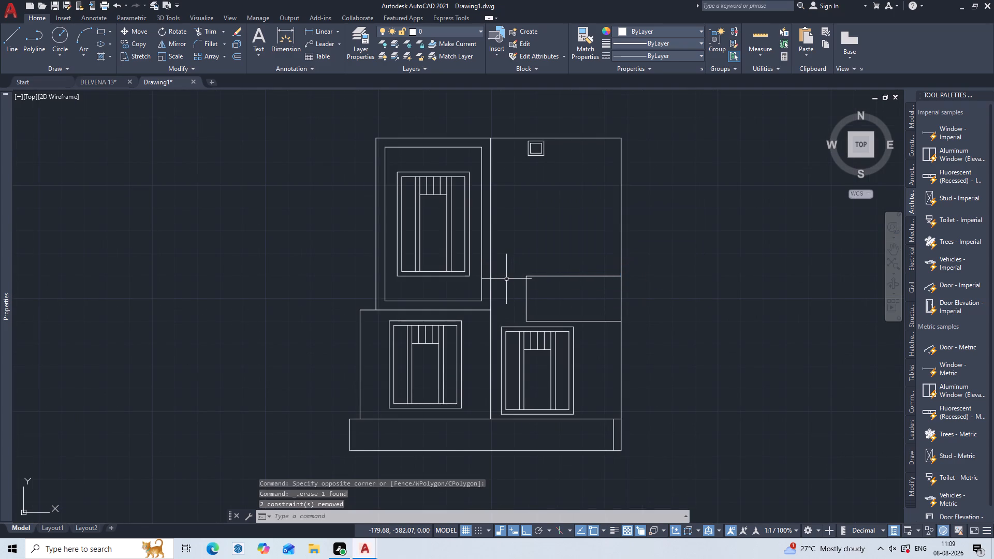
Move the east-side box slightly straight up from its lower west corner.
{"action": "scroll", "coordinate": [524, 319], "scroll_direction": "up", "scroll_amount": 3}
{"action": "middle_click_drag", "start_coordinate": [523, 314], "coordinate": [525, 295]}
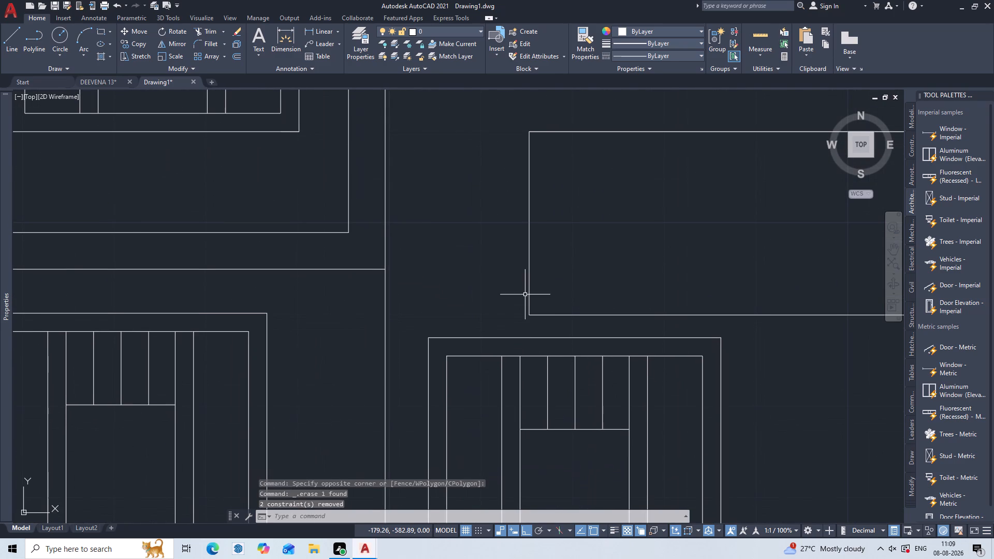
{"action": "key", "text": "m"}
{"action": "key", "text": "Return"}
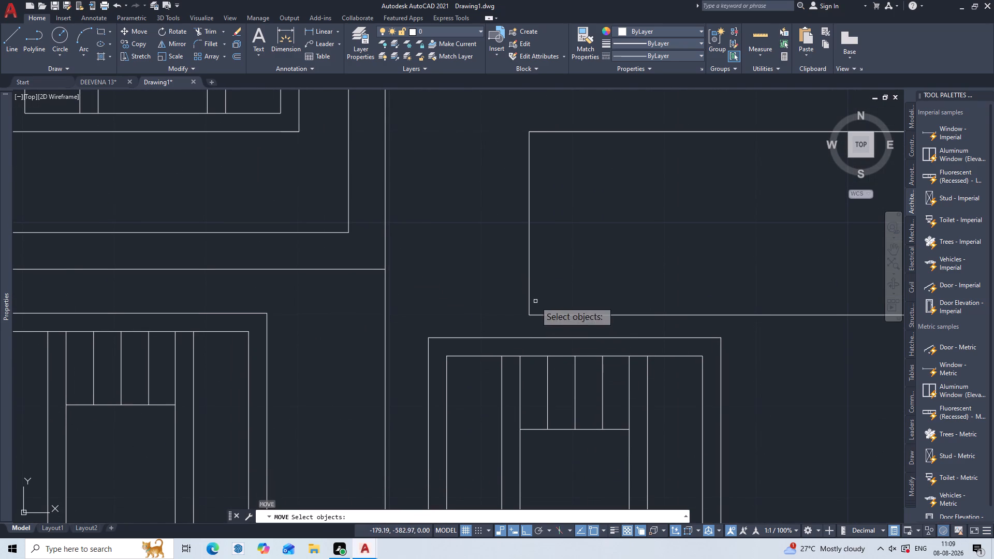
{"action": "left_click", "coordinate": [596, 107]}
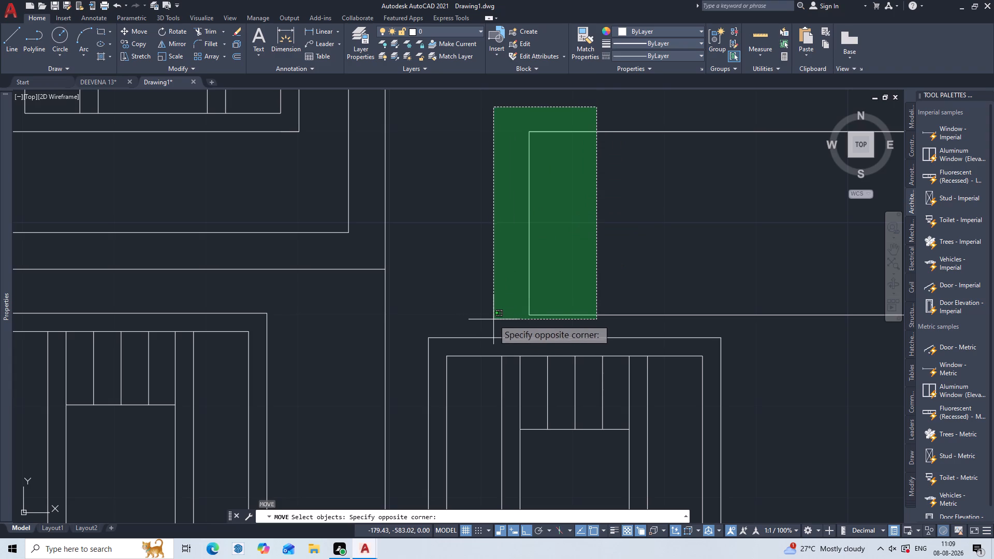
{"action": "left_click", "coordinate": [493, 323]}
{"action": "key", "text": "Return"}
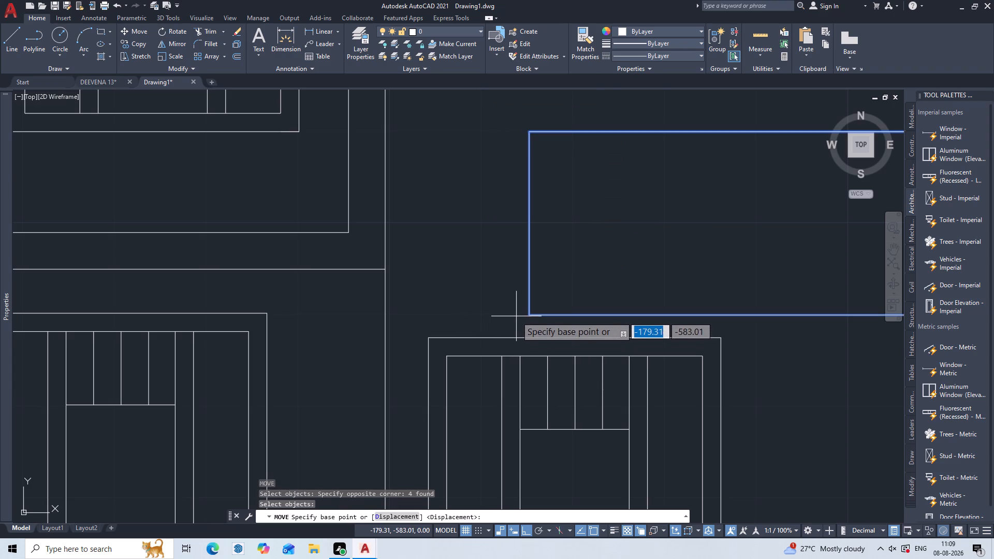
{"action": "left_click", "coordinate": [527, 317]}
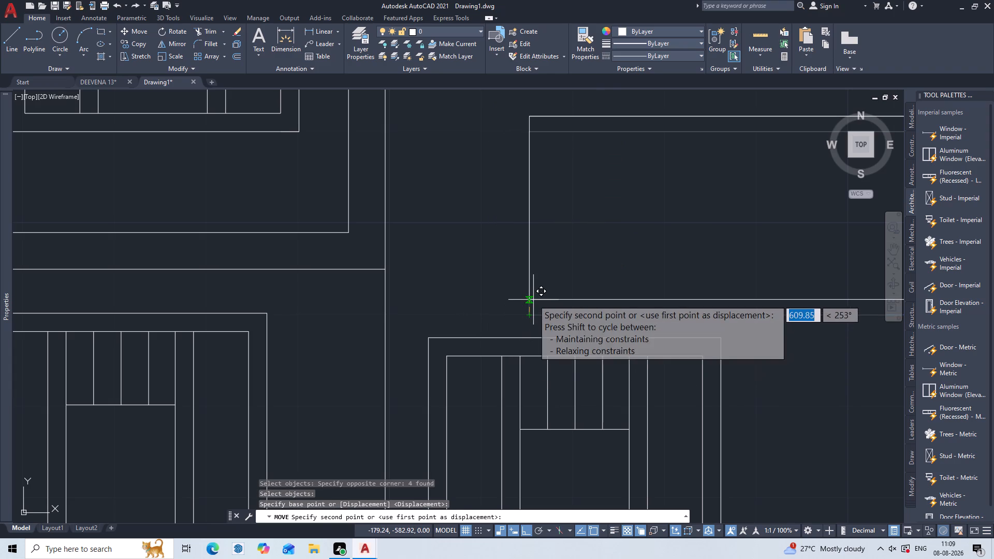
{"action": "left_click", "coordinate": [534, 298]}
Measure the vertical distance from the box's upper east corner to the plan's upper east corner with a linear dimension.
{"action": "scroll", "coordinate": [535, 290], "scroll_direction": "down", "scroll_amount": 3}
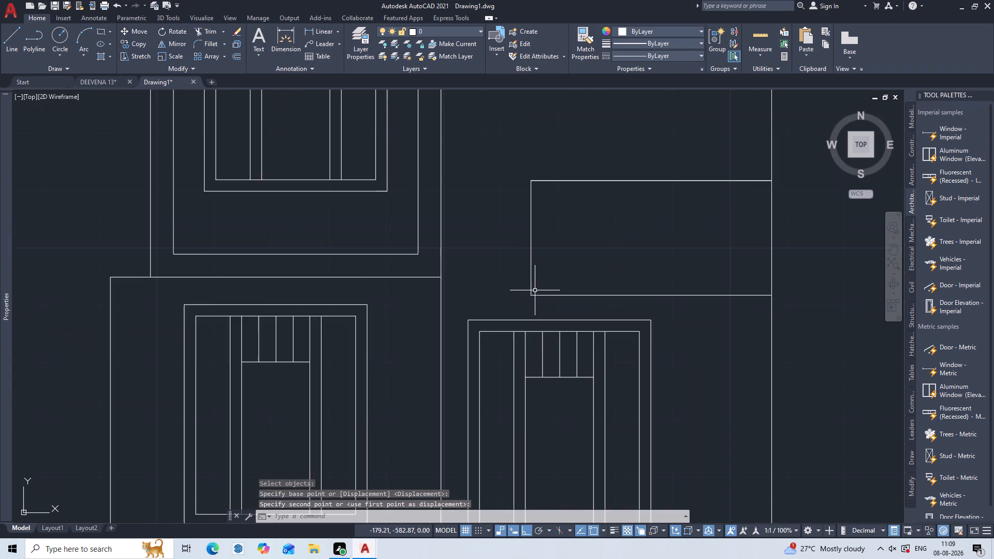
{"action": "scroll", "coordinate": [557, 262], "scroll_direction": "up", "scroll_amount": 1}
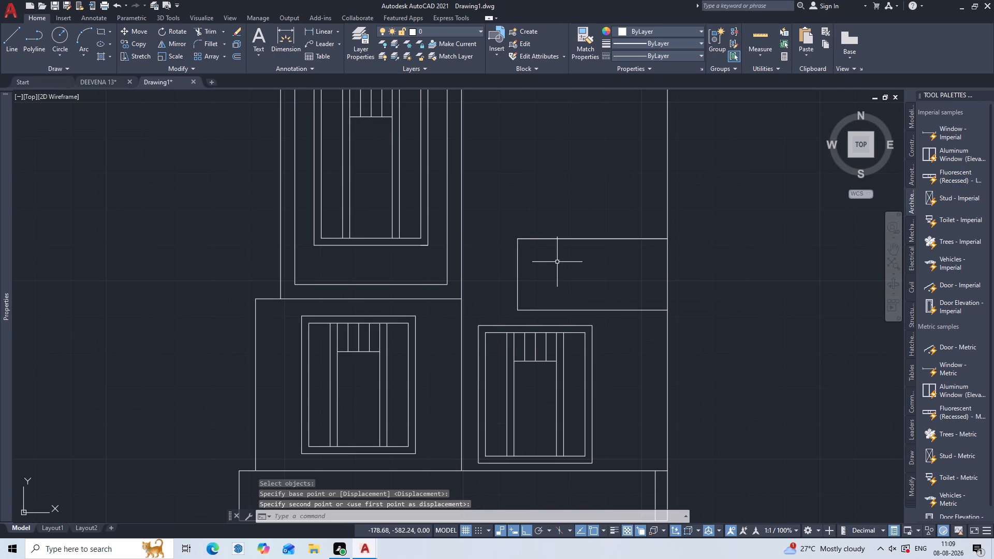
{"action": "middle_click_drag", "start_coordinate": [562, 254], "coordinate": [531, 314]}
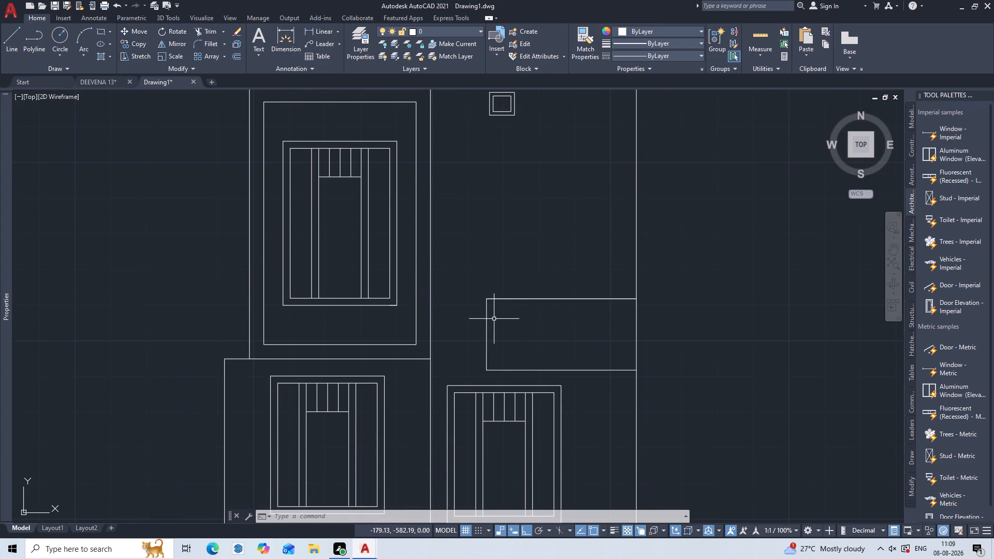
{"action": "type", "text": "dl"}
{"action": "key", "text": "i"}
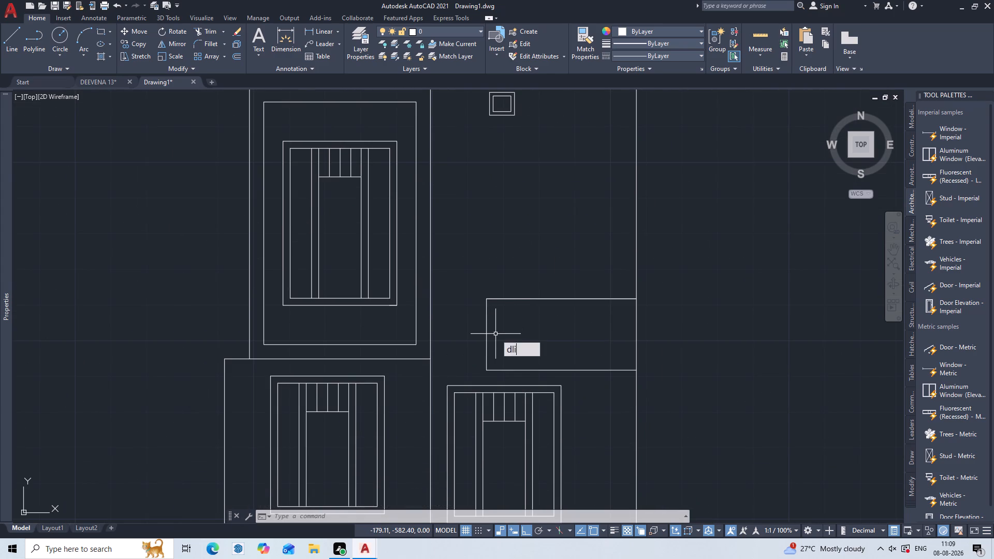
{"action": "key", "text": "Return"}
{"action": "left_click", "coordinate": [637, 299]}
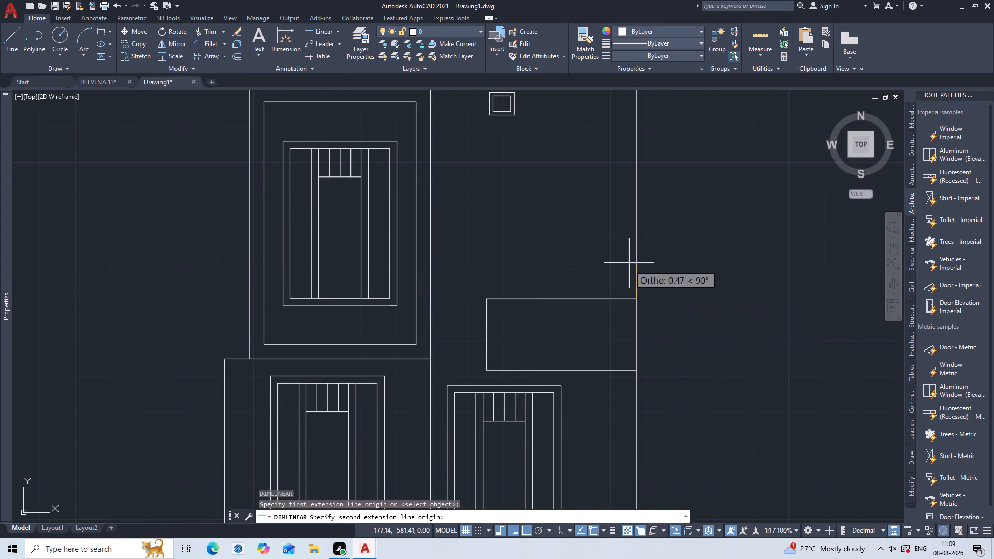
{"action": "middle_click_drag", "start_coordinate": [624, 234], "coordinate": [589, 359]}
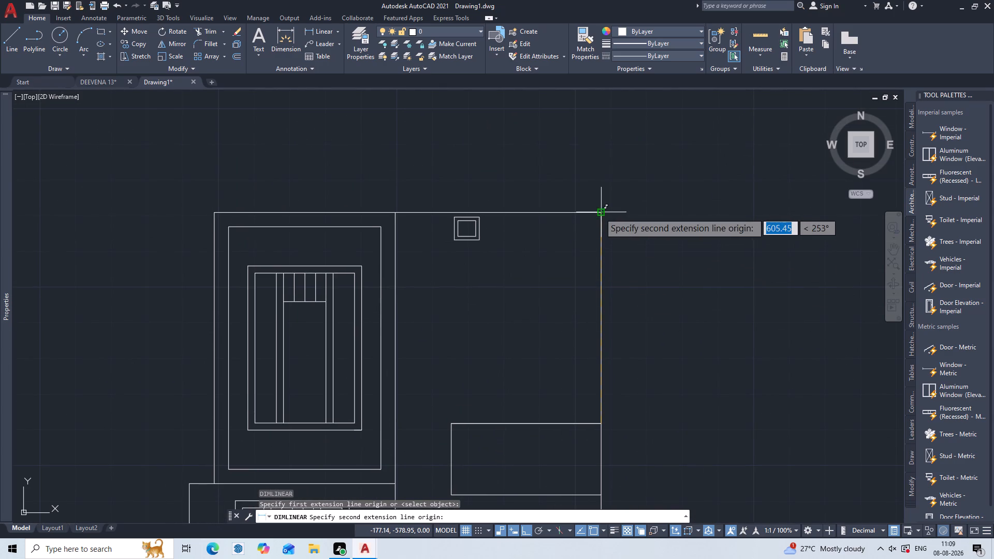
{"action": "left_click", "coordinate": [600, 213]}
{"action": "key", "text": "Escape"}
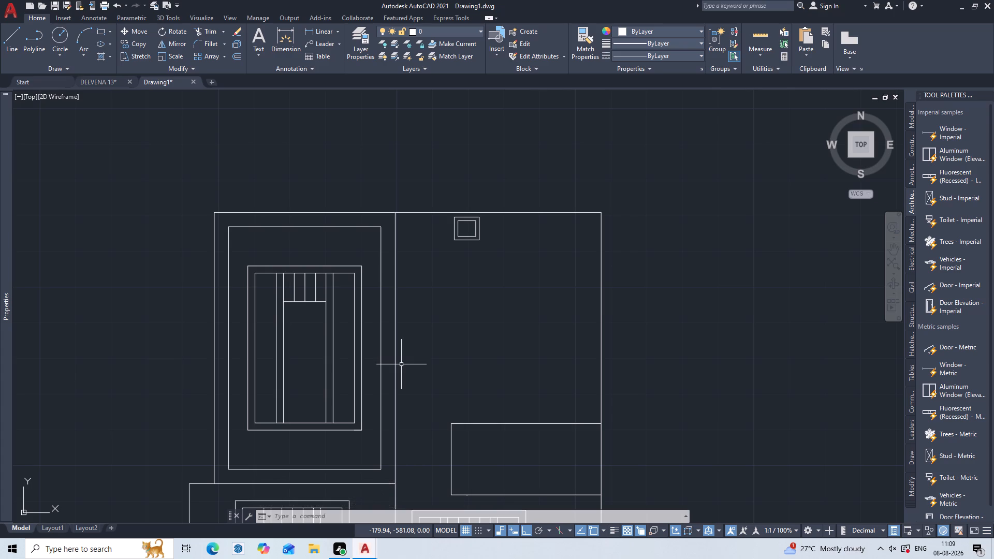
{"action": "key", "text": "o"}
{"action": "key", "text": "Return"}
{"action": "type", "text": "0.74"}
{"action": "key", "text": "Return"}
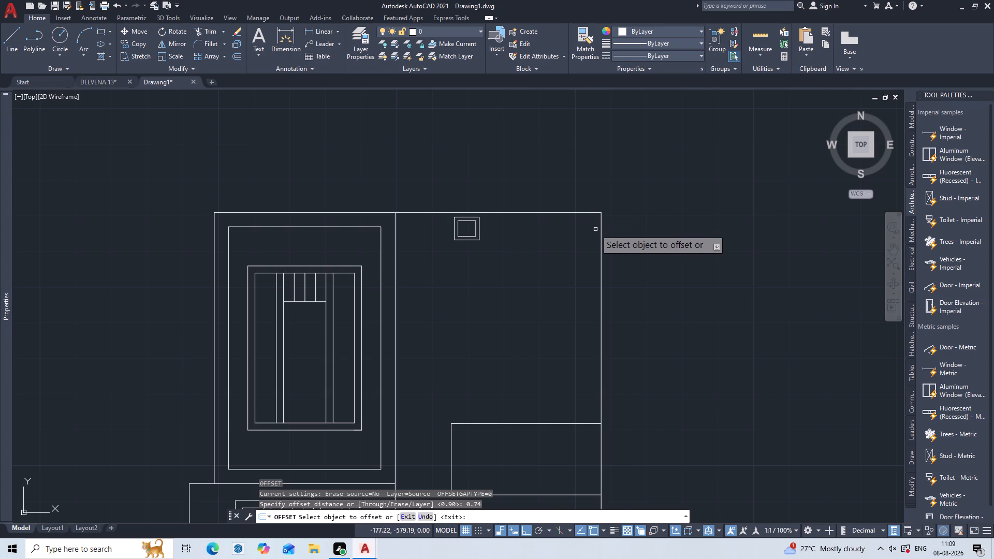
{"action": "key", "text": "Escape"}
Offset the plan's top outer line downward four times in succession at 0.6 m spacing.
{"action": "key", "text": "o"}
{"action": "key", "text": "Return"}
{"action": "type", "text": "0."}
{"action": "key", "text": "6"}
{"action": "key", "text": "Return"}
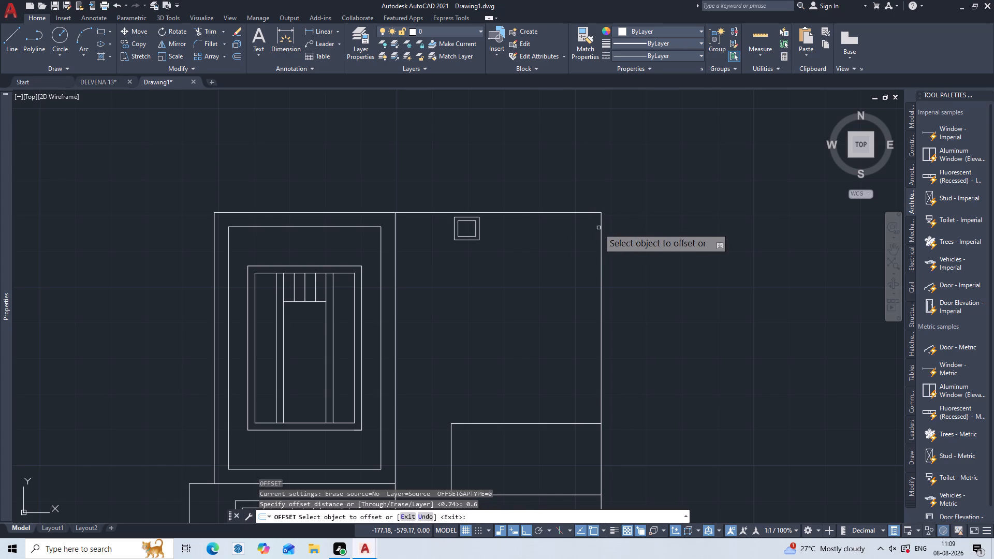
{"action": "left_click", "coordinate": [521, 212]}
{"action": "left_click", "coordinate": [529, 258]}
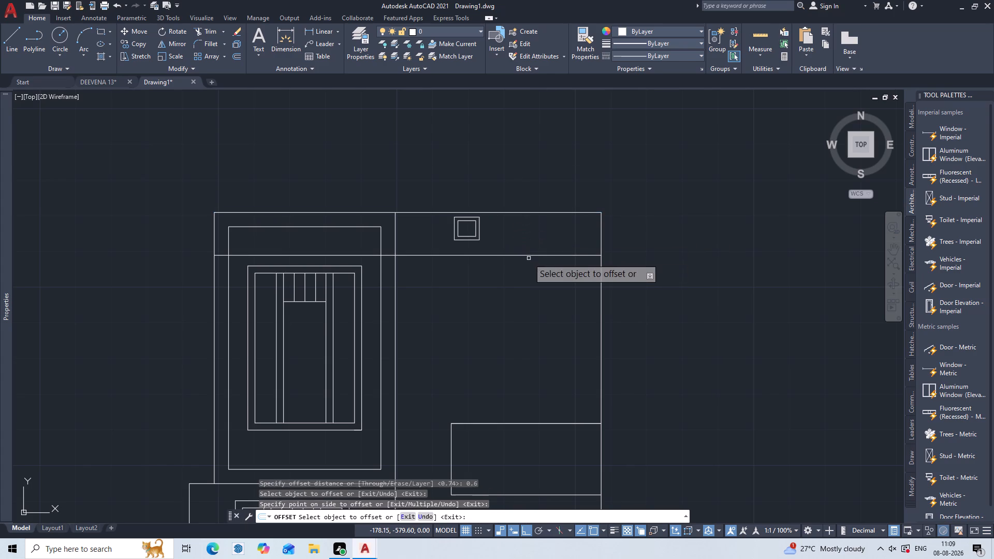
{"action": "left_click", "coordinate": [529, 258]}
{"action": "left_click", "coordinate": [528, 255]}
{"action": "left_click", "coordinate": [522, 278]}
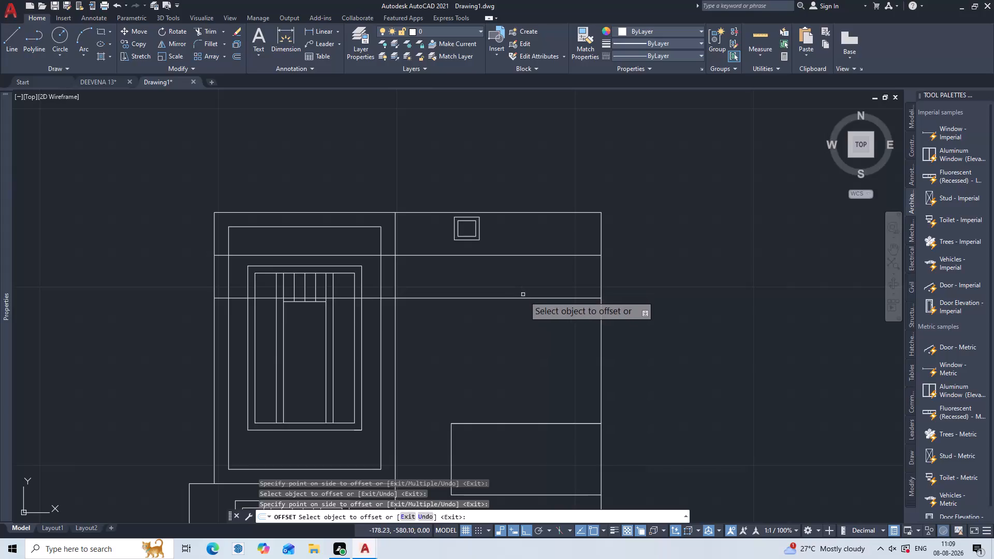
{"action": "left_click", "coordinate": [538, 300]}
{"action": "left_click", "coordinate": [538, 297]}
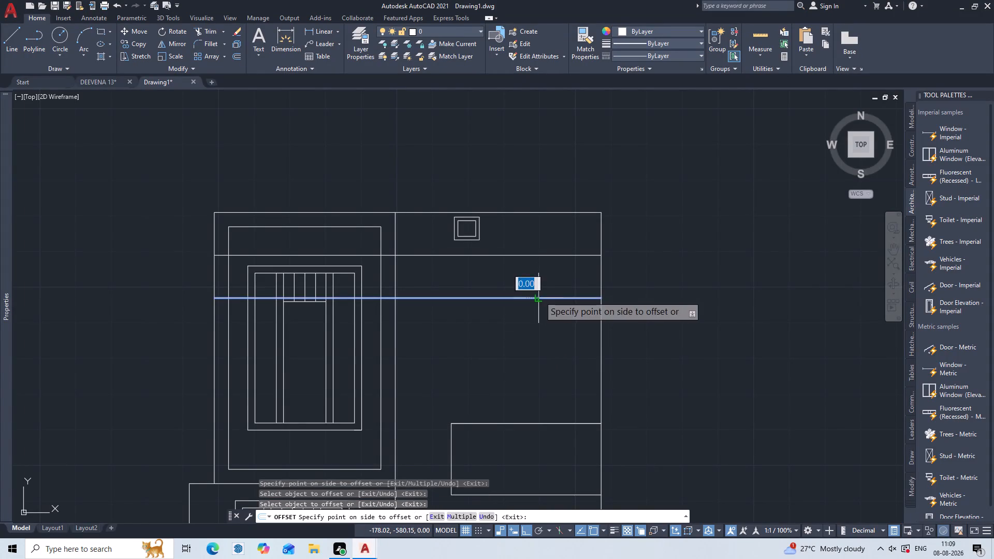
{"action": "left_click", "coordinate": [531, 324]}
{"action": "left_click", "coordinate": [523, 340]}
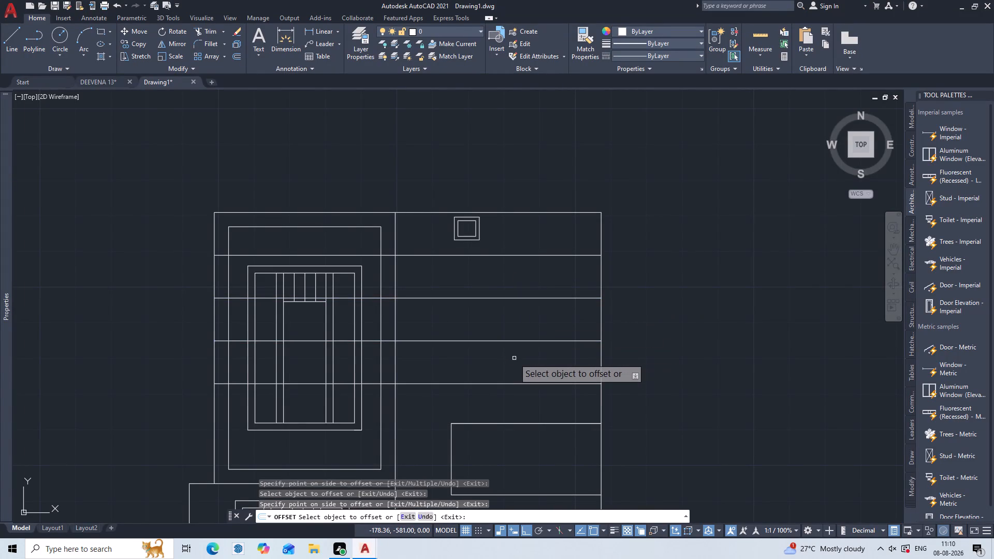
{"action": "left_click", "coordinate": [514, 358]}
{"action": "key", "text": "Escape"}
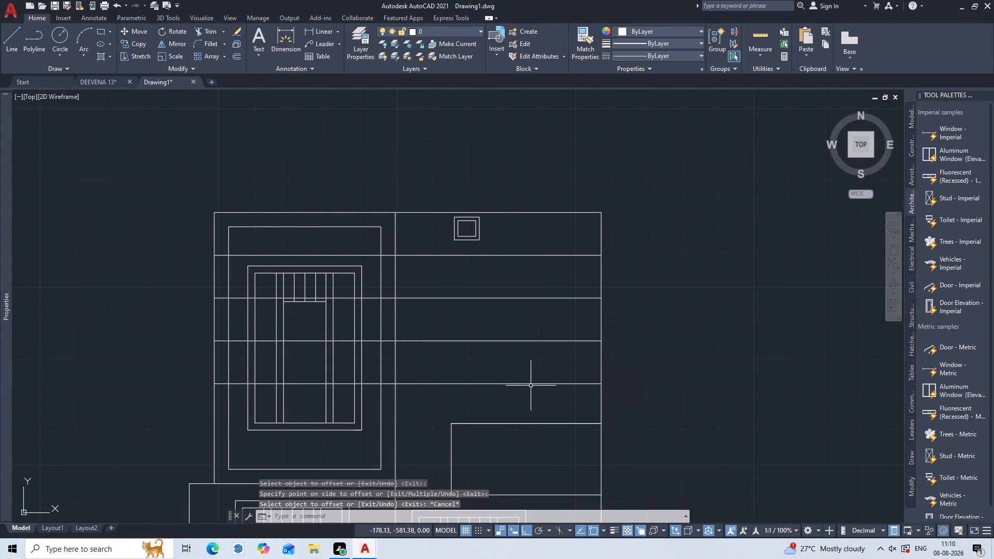
Trim the four new strip lines between the northwest room's inner rectangle and the central vertical wall.
{"action": "middle_click_drag", "start_coordinate": [427, 301], "coordinate": [572, 251]}
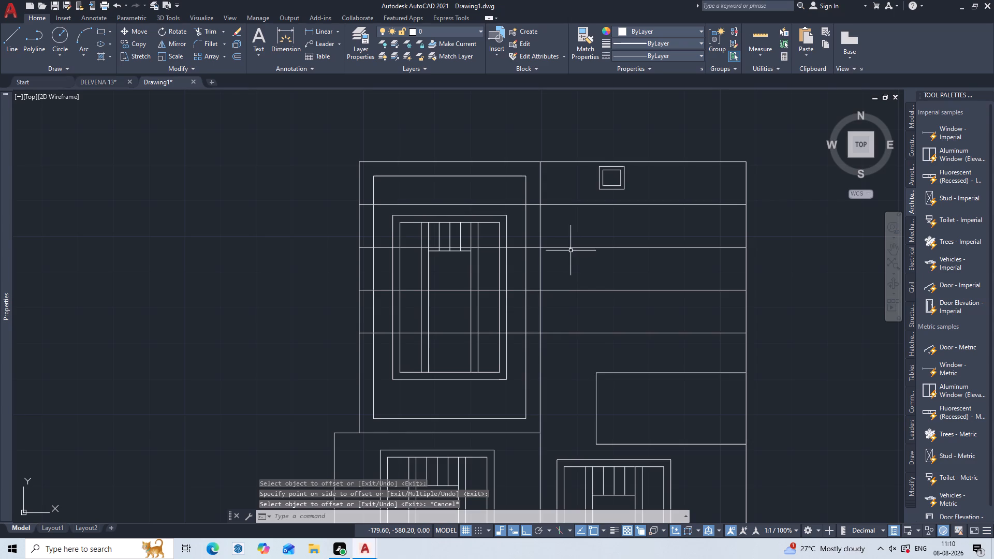
{"action": "key", "text": "t"}
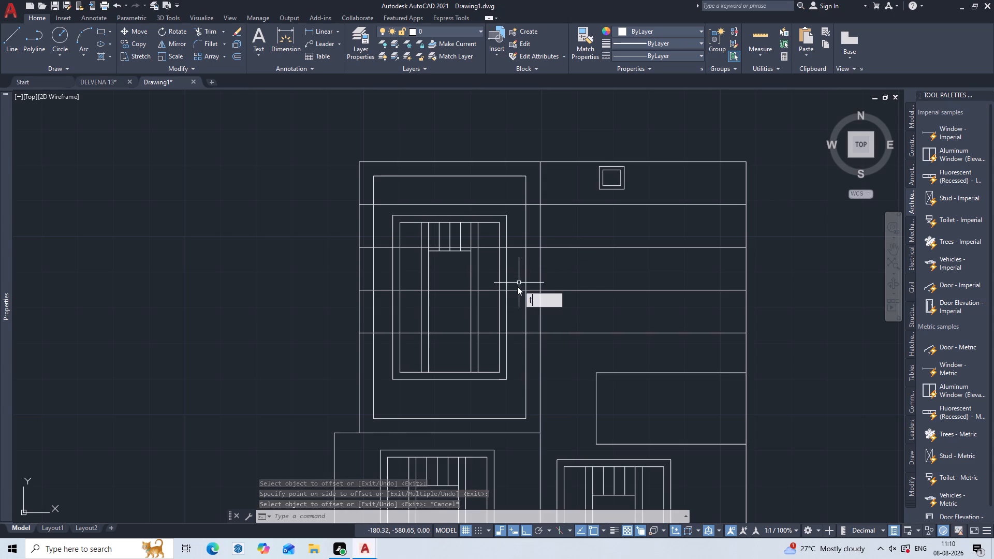
{"action": "key", "text": "r"}
{"action": "key", "text": "Return"}
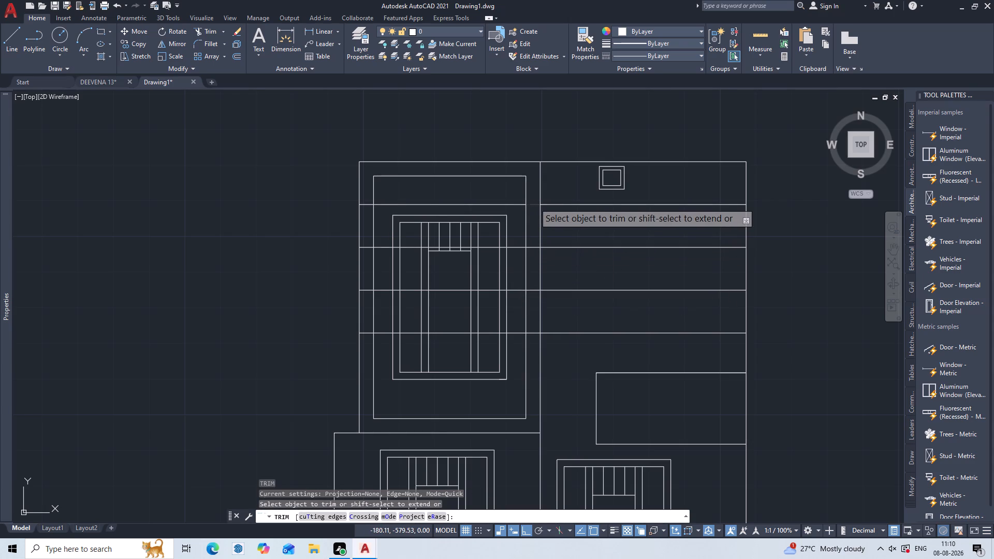
{"action": "left_click", "coordinate": [534, 203]}
{"action": "left_click", "coordinate": [535, 249]}
{"action": "left_click", "coordinate": [534, 244]}
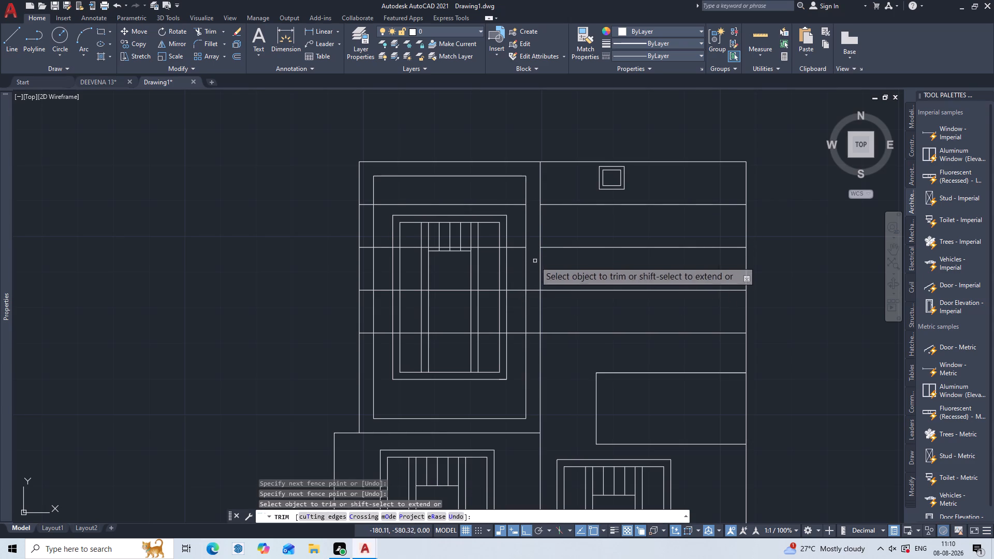
{"action": "left_click", "coordinate": [532, 288]}
{"action": "left_click", "coordinate": [534, 296]}
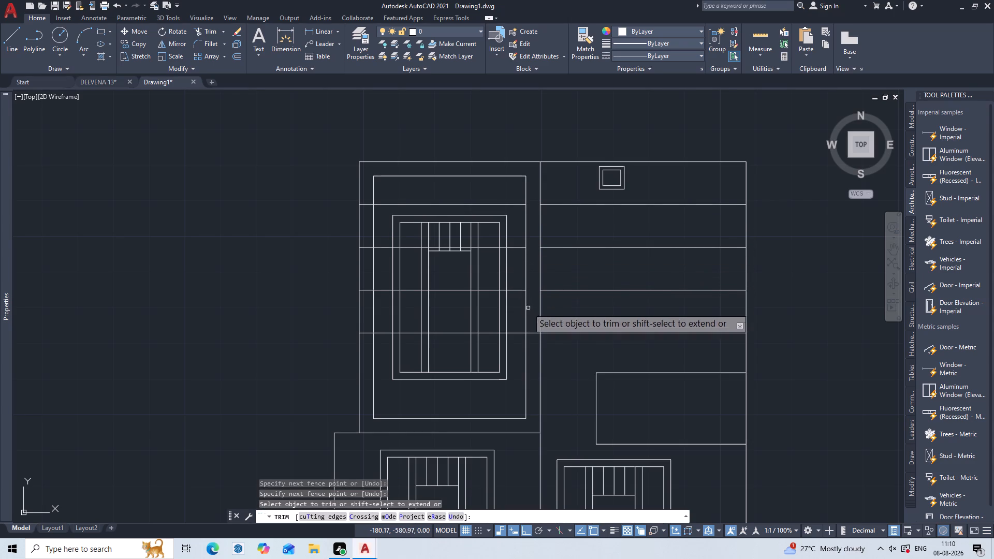
{"action": "left_click", "coordinate": [534, 334]}
{"action": "key", "text": "Escape"}
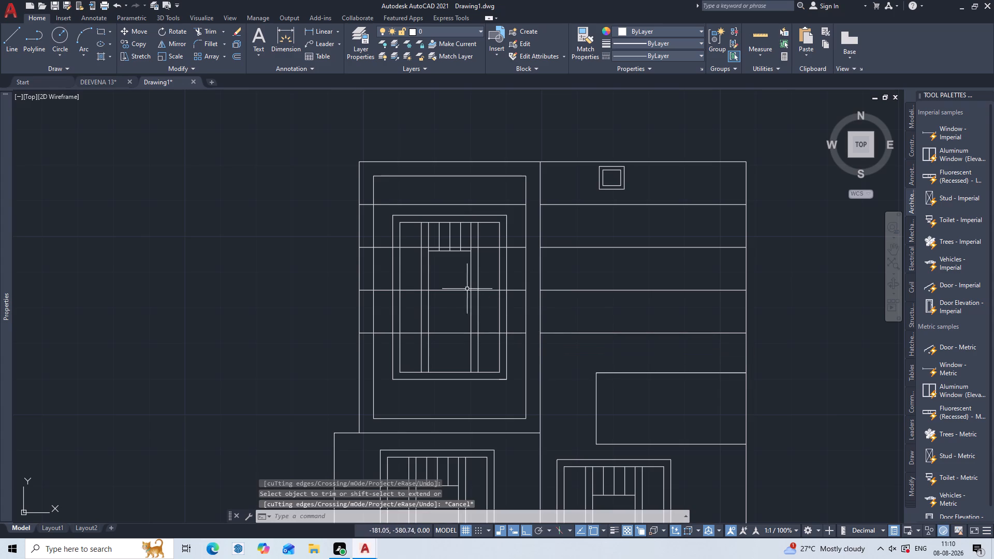
Delete the four strip line segments that cross the northwest room west of the central wall.
{"action": "double_click", "coordinate": [386, 202]}
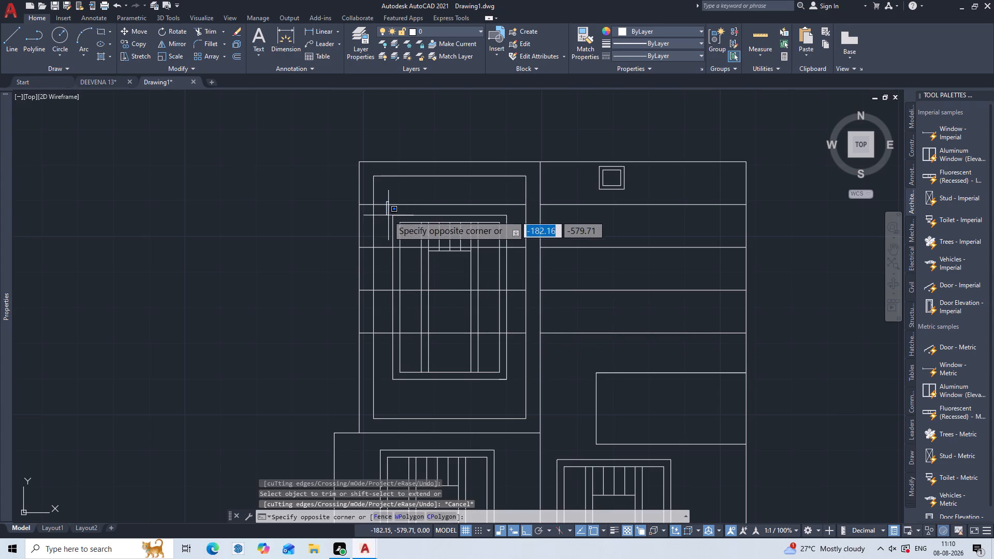
{"action": "left_click", "coordinate": [388, 215]}
{"action": "double_click", "coordinate": [396, 195]}
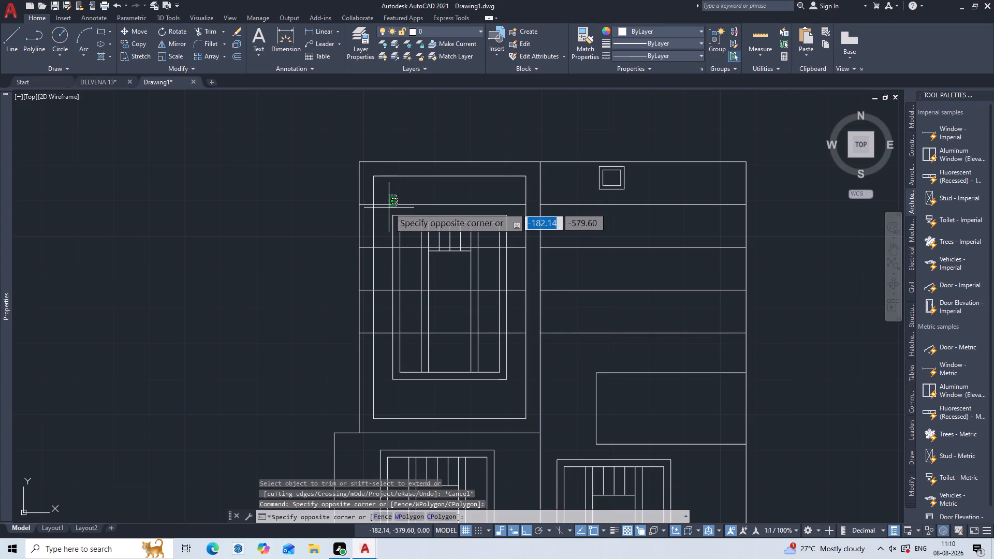
{"action": "left_click", "coordinate": [389, 208]}
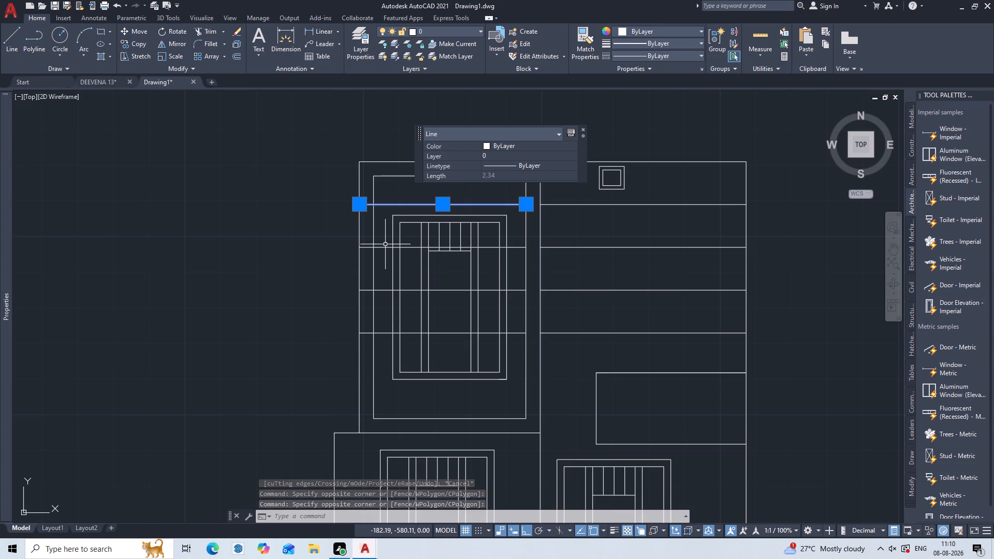
{"action": "double_click", "coordinate": [385, 244]}
{"action": "left_click", "coordinate": [382, 249]}
{"action": "triple_click", "coordinate": [385, 245]}
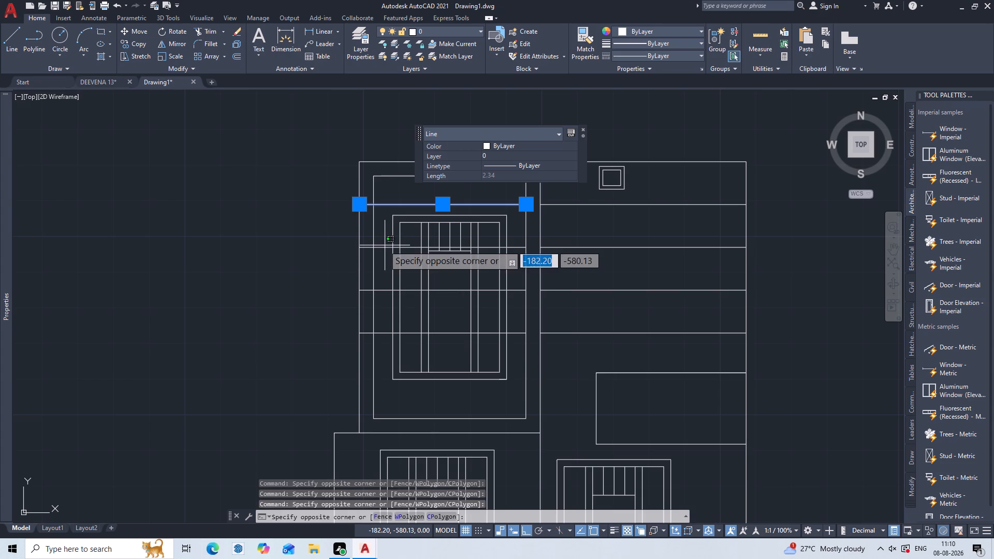
{"action": "triple_click", "coordinate": [383, 249]}
{"action": "left_click", "coordinate": [383, 249]}
{"action": "left_click", "coordinate": [384, 287]}
{"action": "left_click", "coordinate": [386, 288]}
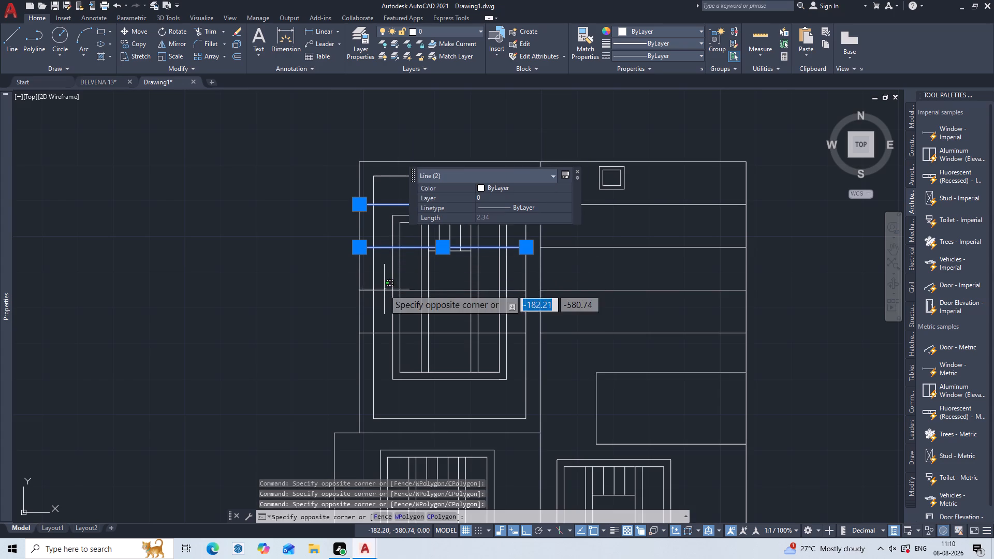
{"action": "triple_click", "coordinate": [383, 292]}
{"action": "left_click", "coordinate": [383, 329]}
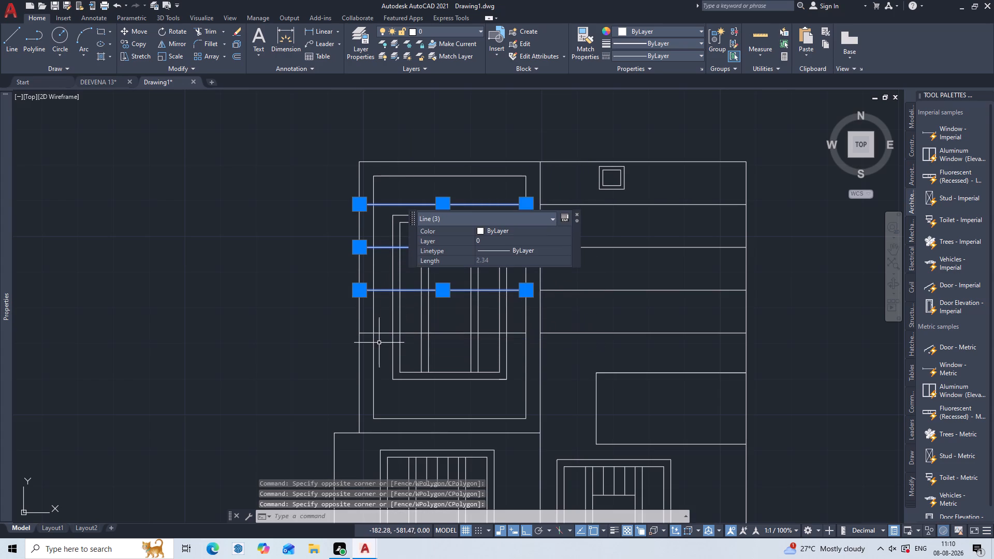
{"action": "double_click", "coordinate": [387, 330]}
{"action": "double_click", "coordinate": [381, 339]}
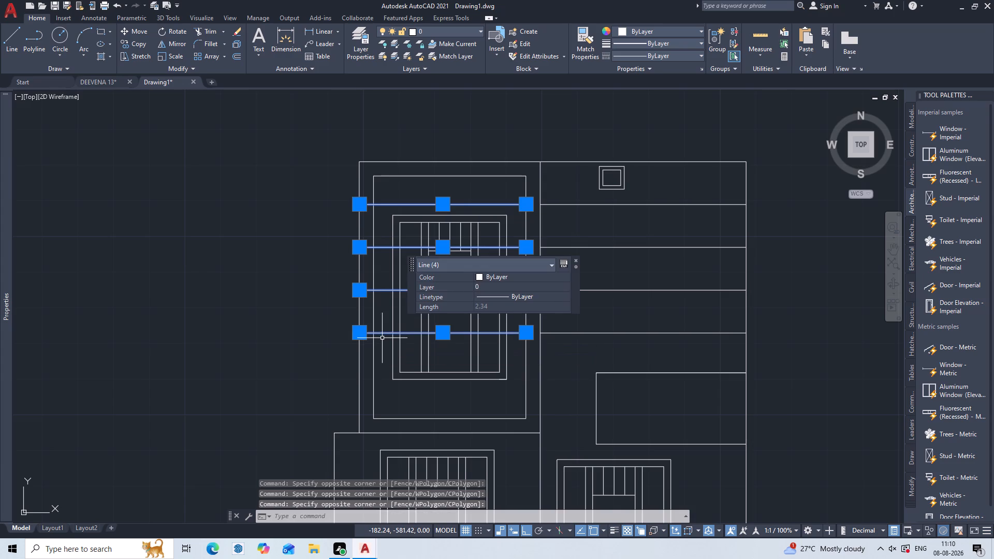
{"action": "key", "text": "Delete"}
Move the small nested rectangles from their centre to the midpoint between the plan's top line and the first strip line.
{"action": "middle_click_drag", "start_coordinate": [522, 239], "coordinate": [499, 235]}
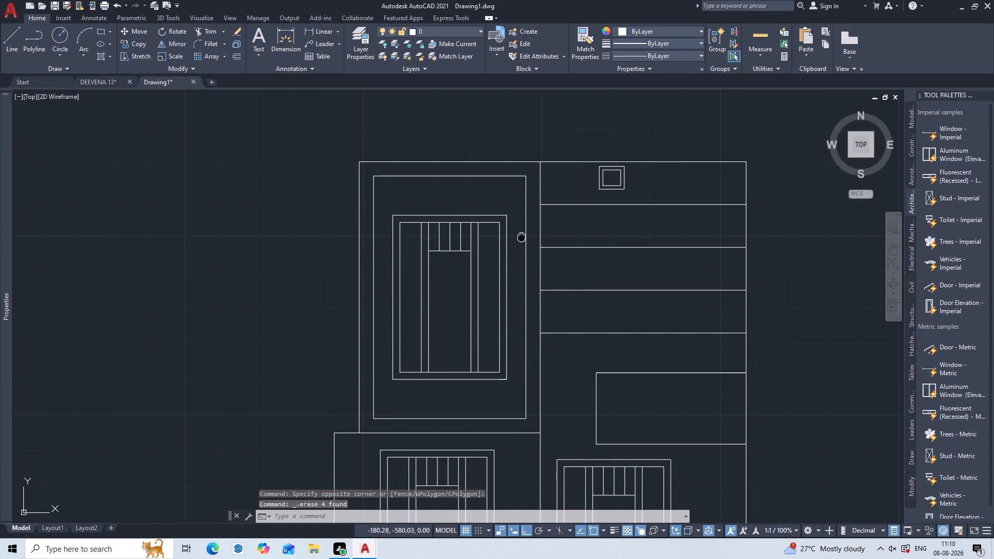
{"action": "middle_click_drag", "start_coordinate": [499, 235], "coordinate": [387, 294]}
{"action": "middle_click", "coordinate": [387, 294]}
{"action": "scroll", "coordinate": [485, 226], "scroll_direction": "up", "scroll_amount": 2}
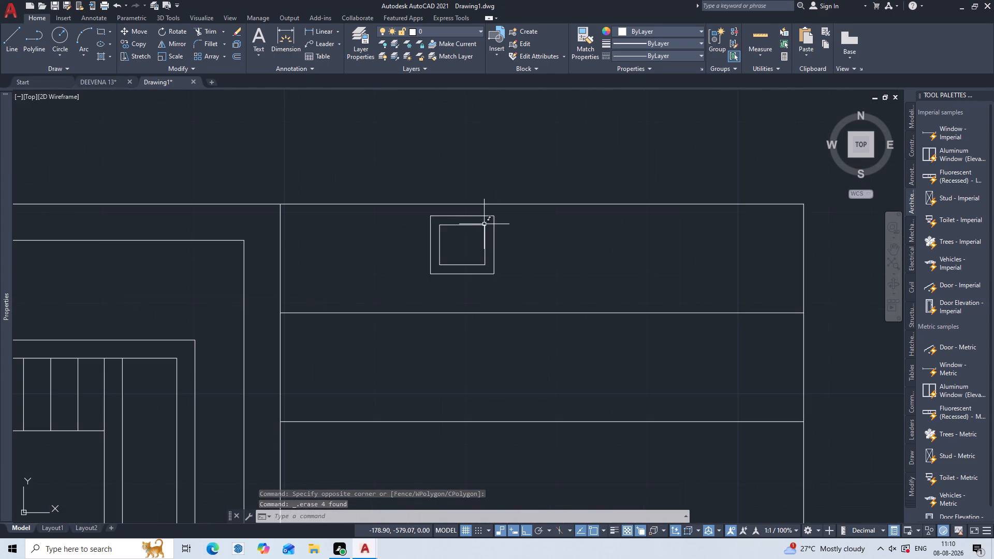
{"action": "key", "text": "m"}
{"action": "key", "text": "Return"}
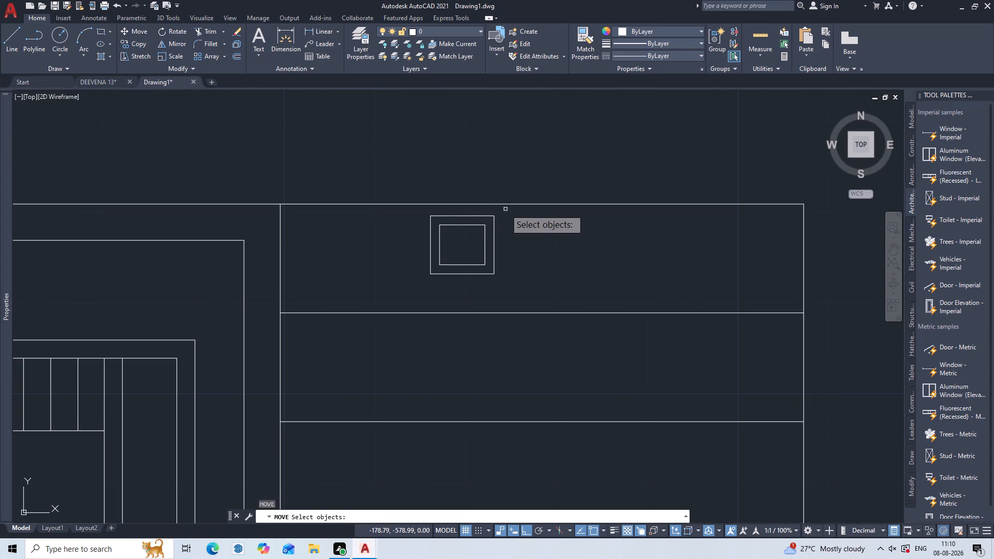
{"action": "left_click", "coordinate": [508, 209]}
{"action": "left_click", "coordinate": [394, 295]}
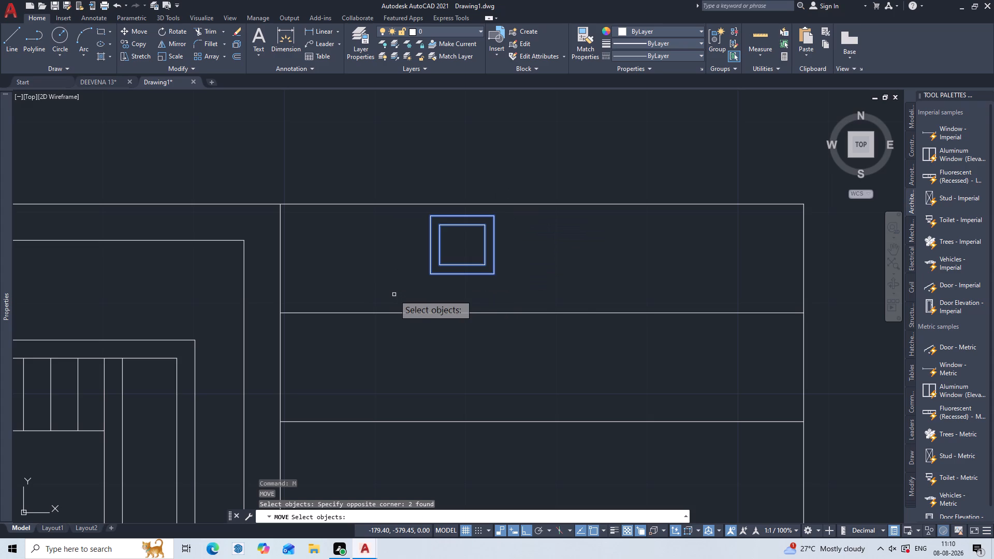
{"action": "key", "text": "Return"}
{"action": "left_click", "coordinate": [464, 246]}
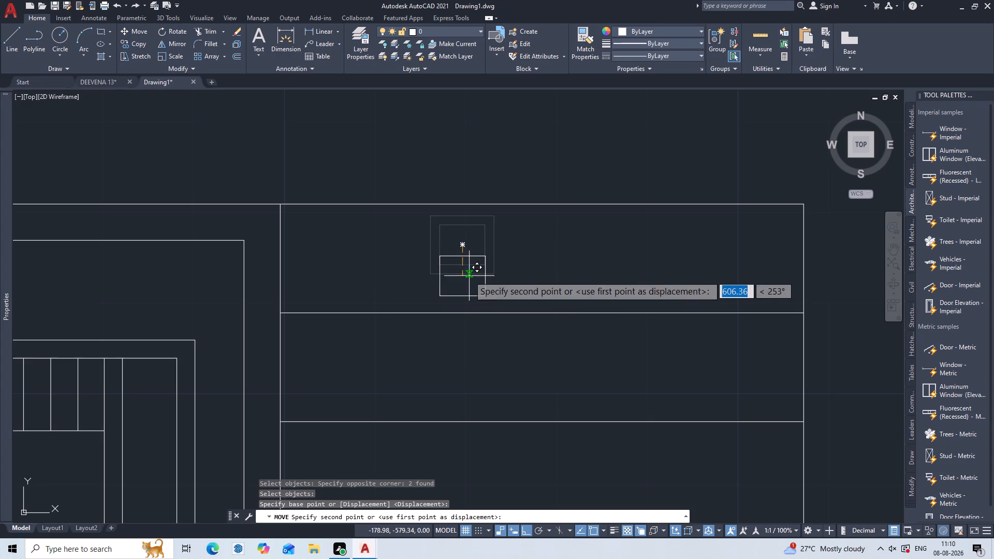
{"action": "key", "text": "m"}
{"action": "type", "text": "2p"}
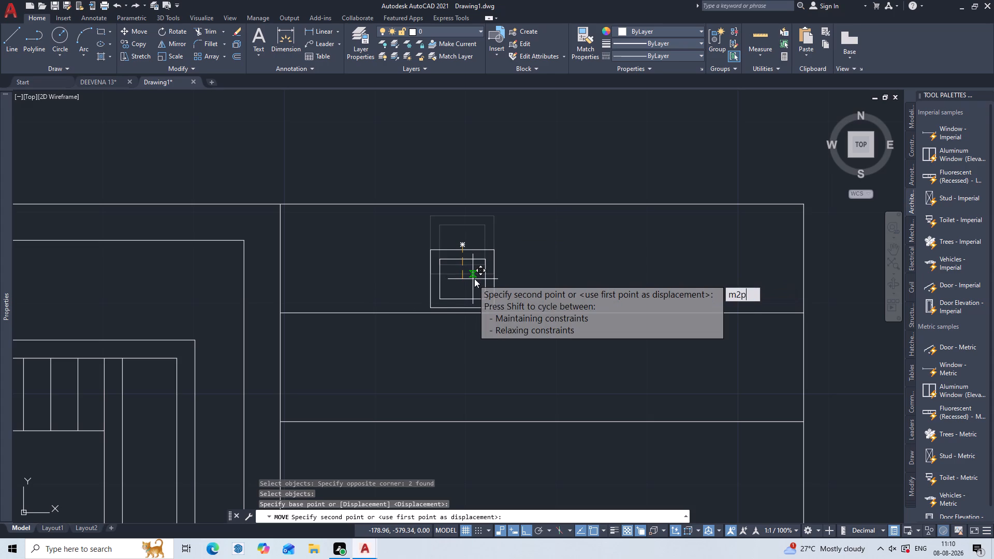
{"action": "key", "text": "Return"}
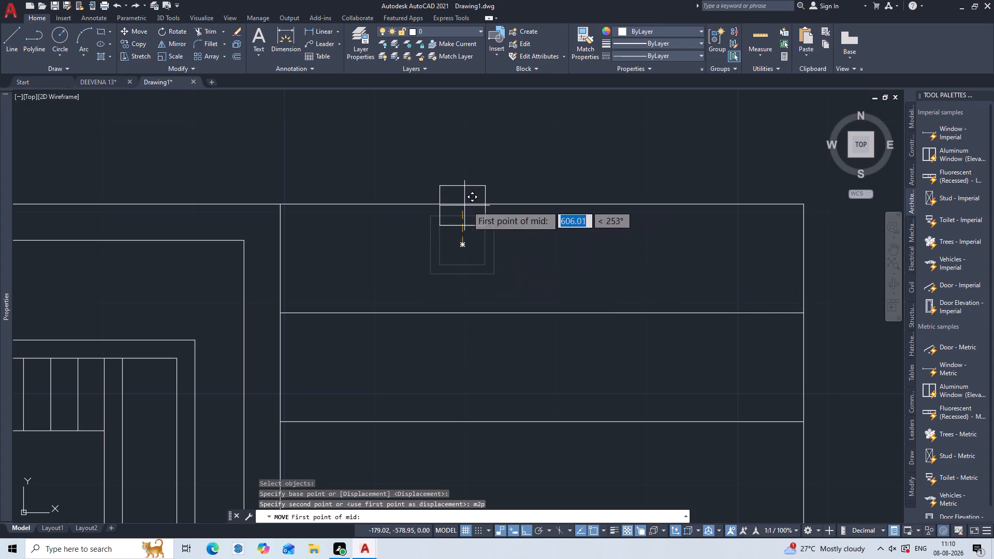
{"action": "double_click", "coordinate": [463, 204]}
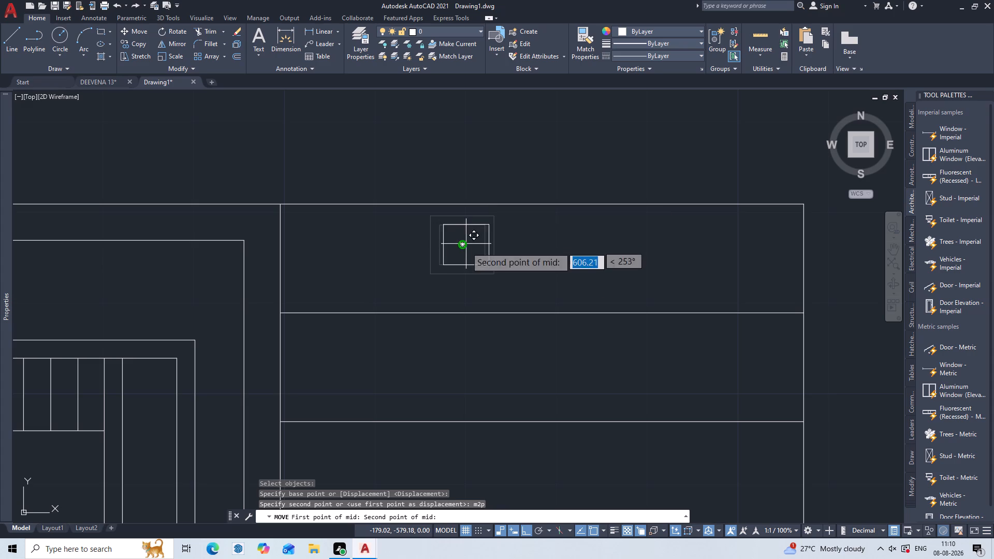
{"action": "double_click", "coordinate": [464, 314]}
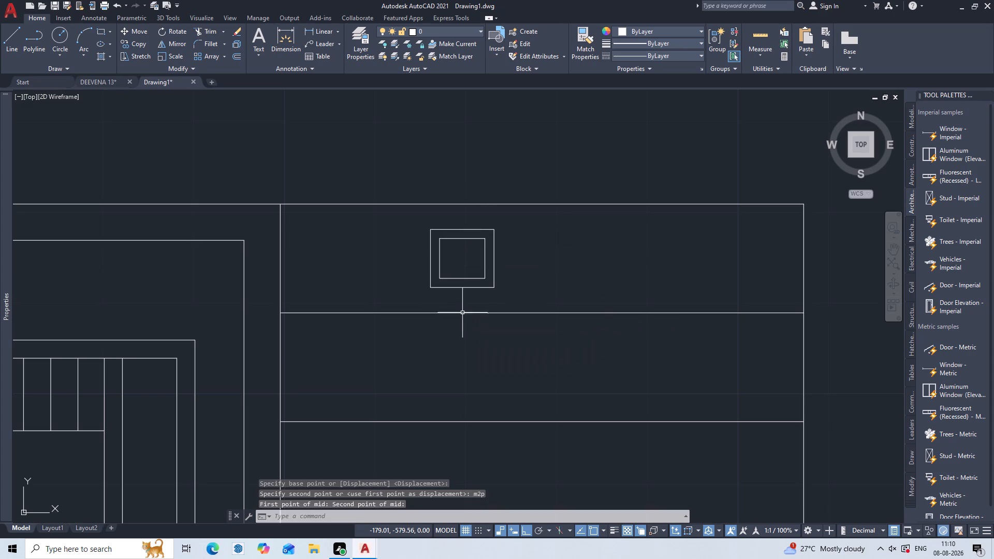
Copy the nested rectangles from their centre to the midpoint between the first and second strip lines.
{"action": "double_click", "coordinate": [508, 221]}
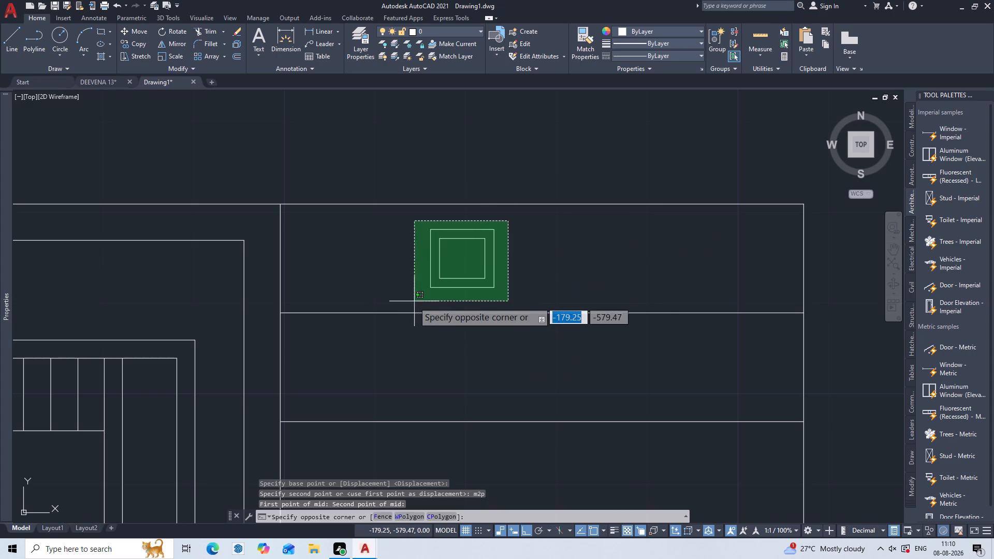
{"action": "left_click", "coordinate": [413, 303]}
{"action": "type", "text": "cop"}
{"action": "key", "text": "Return"}
{"action": "left_click", "coordinate": [462, 254]}
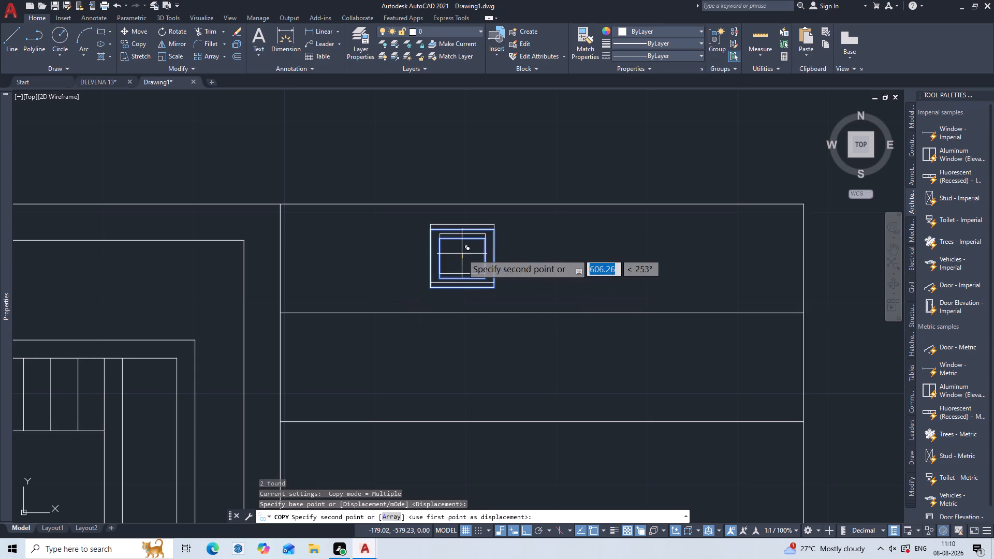
{"action": "key", "text": "m"}
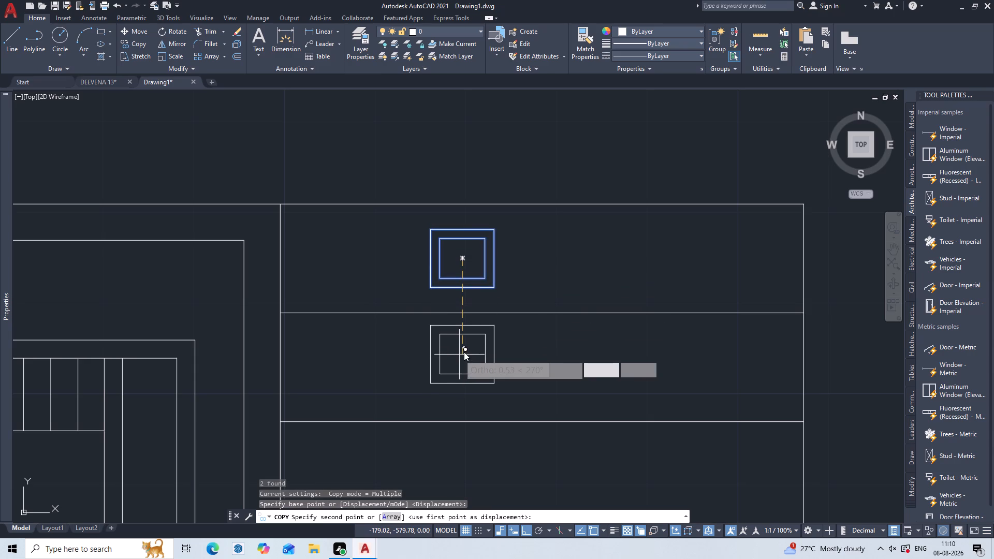
{"action": "key", "text": "2"}
{"action": "key", "text": "p"}
{"action": "key", "text": "Return"}
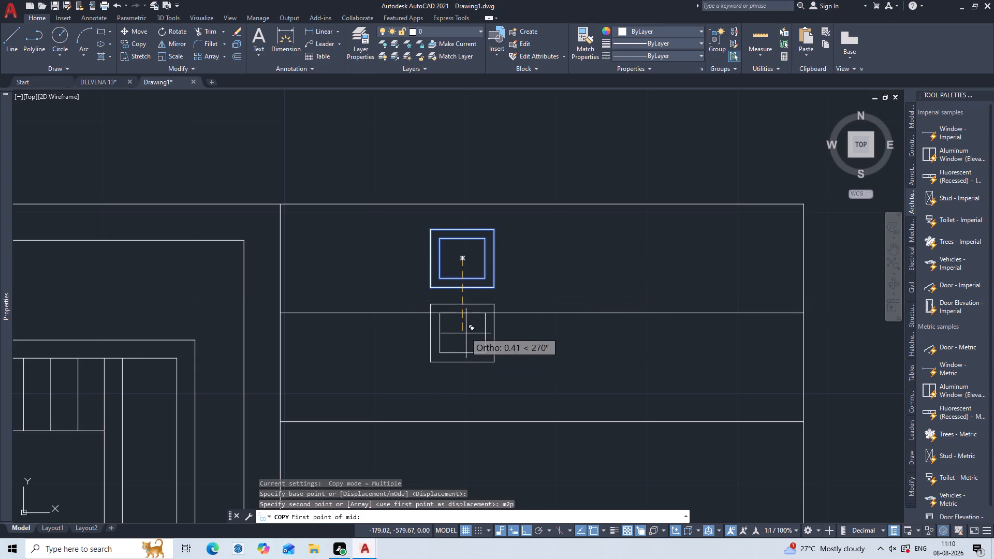
{"action": "left_click", "coordinate": [460, 314]}
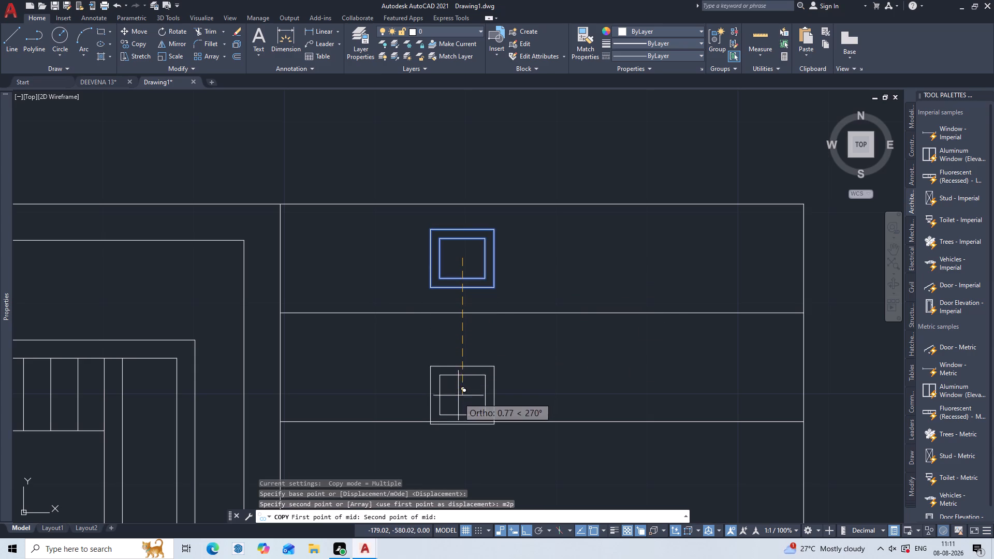
{"action": "double_click", "coordinate": [462, 419]}
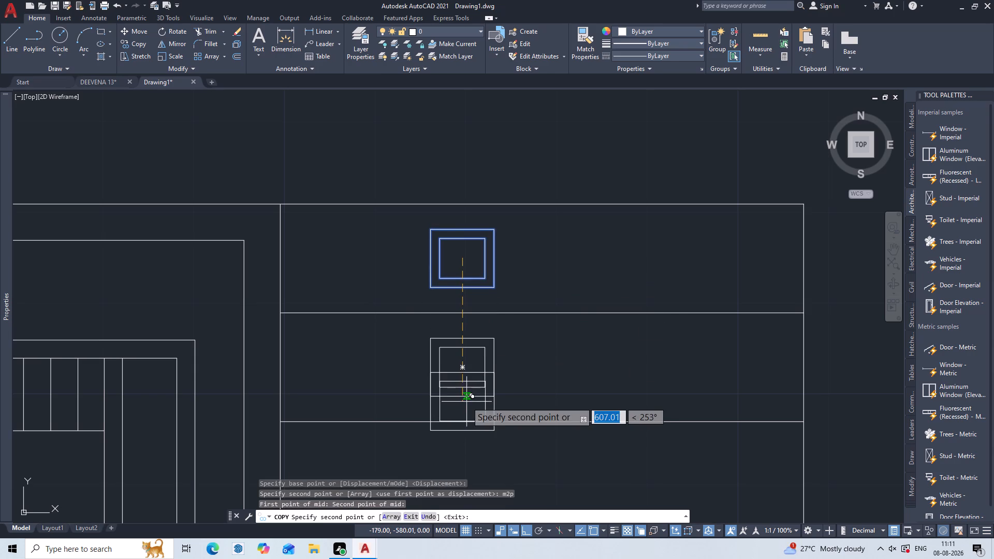
Copy the nested rectangles into the third and fourth strips, centring each copy vertically between its two bounding lines.
{"action": "middle_click_drag", "start_coordinate": [466, 402], "coordinate": [495, 277]}
{"action": "type", "text": "m2"}
{"action": "key", "text": "p"}
{"action": "key", "text": "Return"}
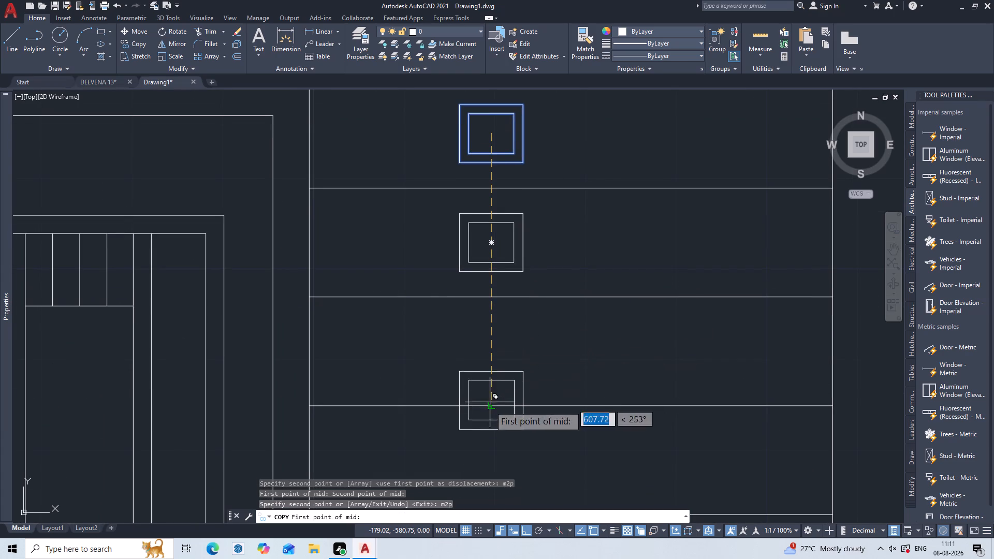
{"action": "left_click", "coordinate": [488, 407]}
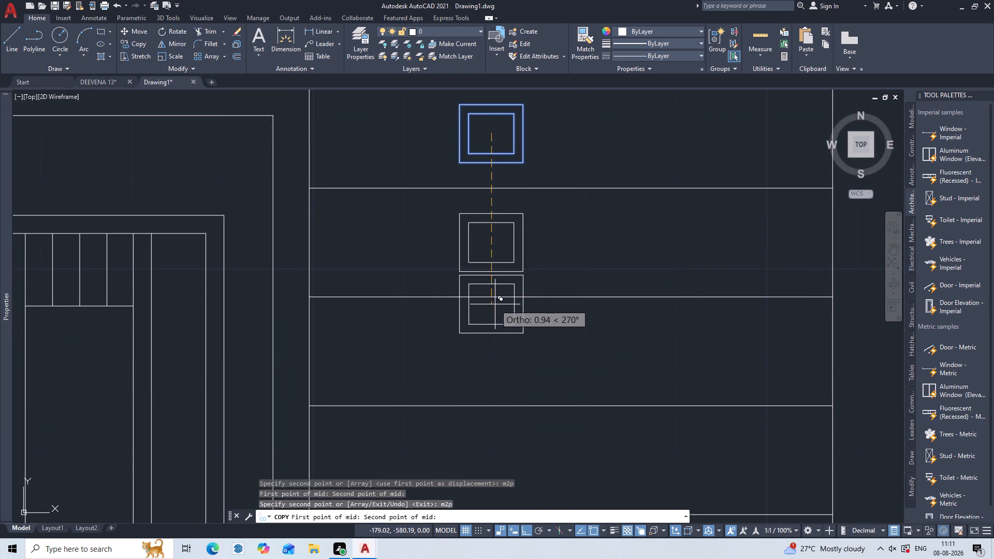
{"action": "triple_click", "coordinate": [494, 300]}
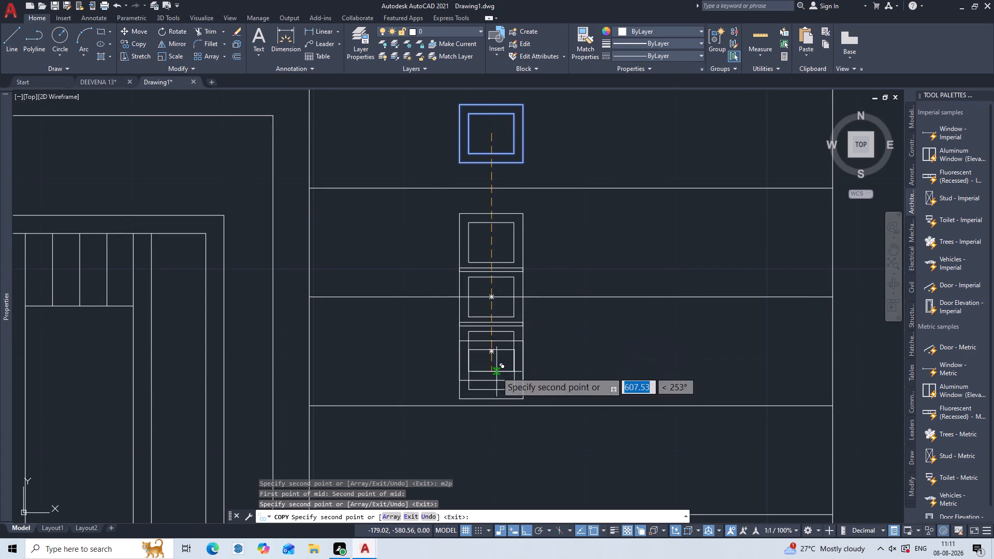
{"action": "middle_click_drag", "start_coordinate": [498, 390], "coordinate": [490, 300]}
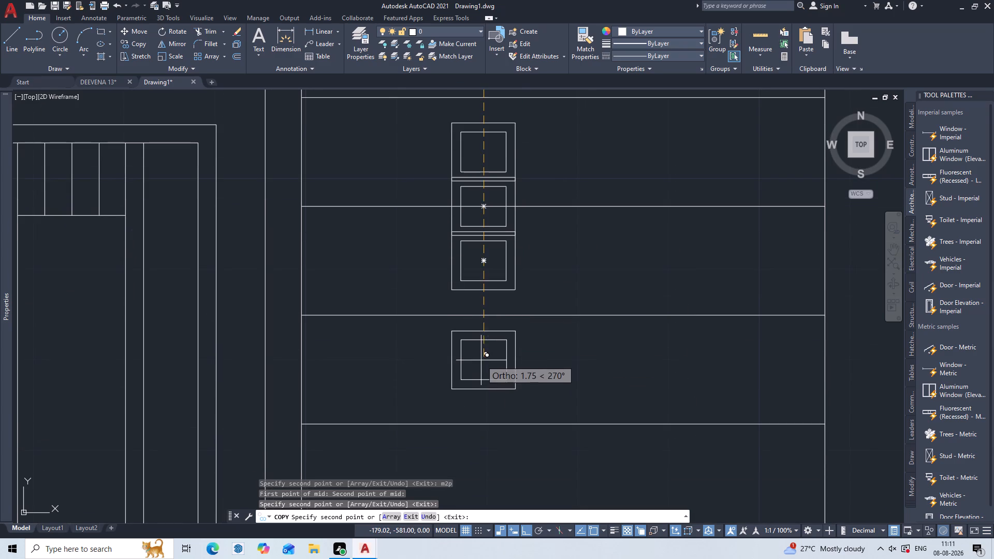
{"action": "type", "text": "m2p"}
{"action": "key", "text": "Return"}
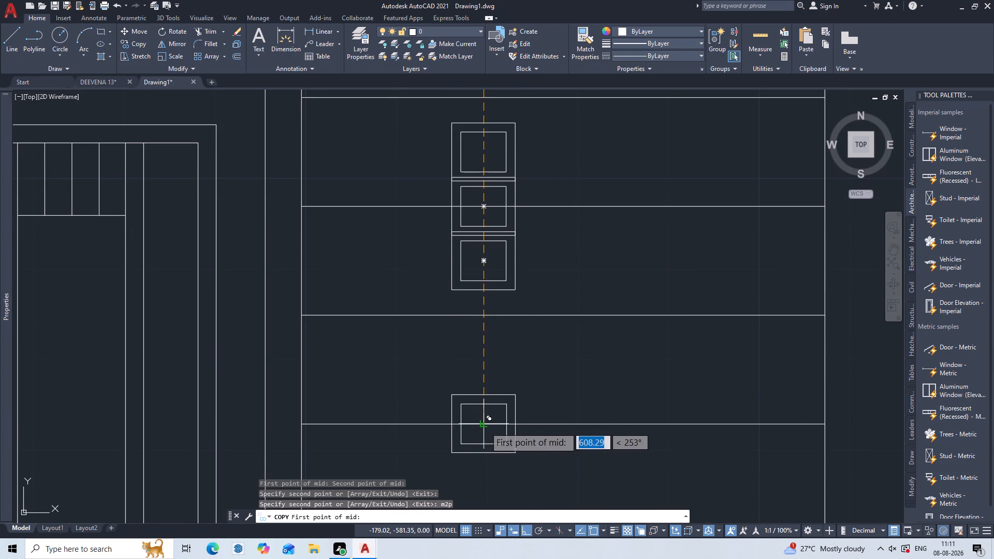
{"action": "double_click", "coordinate": [485, 427]}
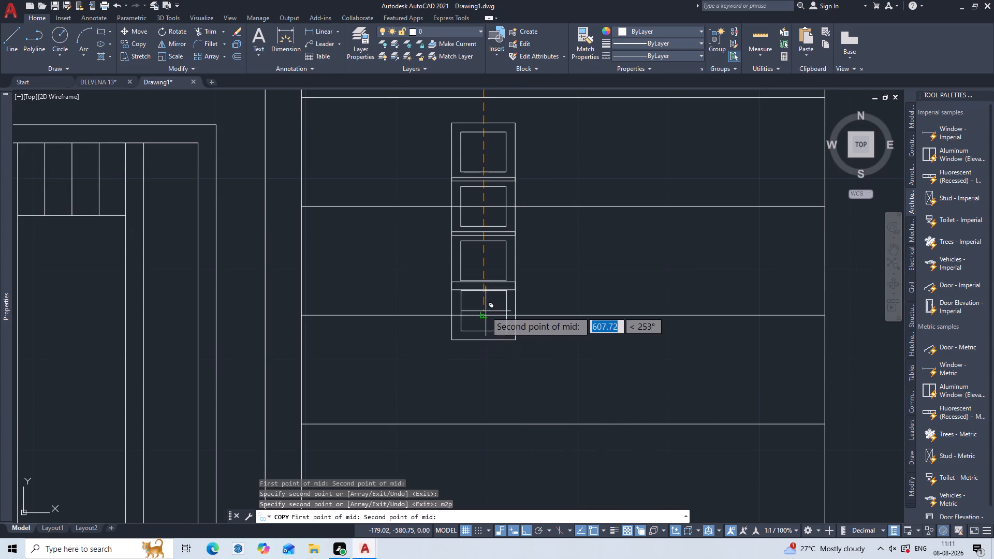
{"action": "double_click", "coordinate": [486, 311]}
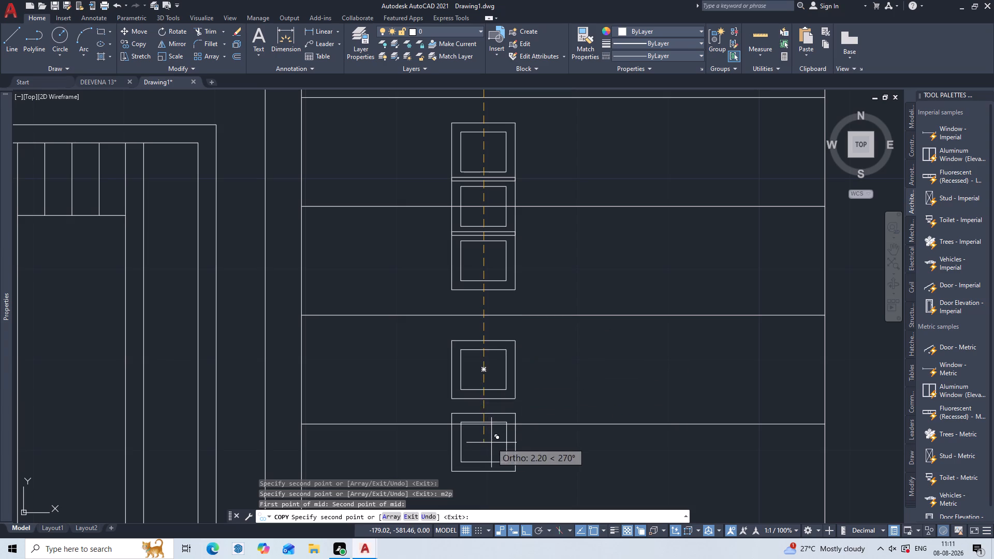
{"action": "key", "text": "Escape"}
Delete the extra pair of nested rectangles straddling the line between the second and third strips.
{"action": "scroll", "coordinate": [531, 309], "scroll_direction": "down", "scroll_amount": 1}
{"action": "middle_click_drag", "start_coordinate": [537, 331], "coordinate": [544, 351]}
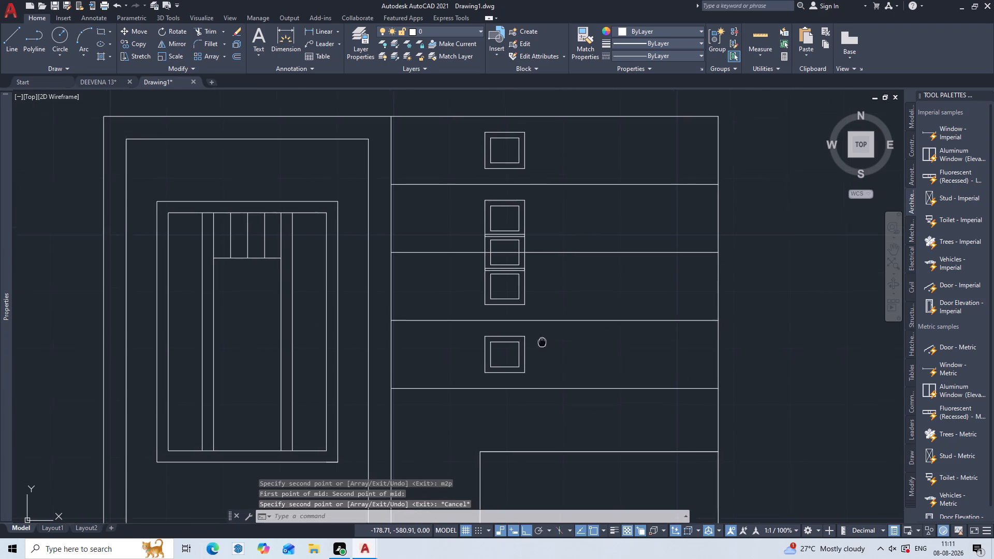
{"action": "middle_click_drag", "start_coordinate": [544, 351], "coordinate": [552, 366]}
{"action": "scroll", "coordinate": [525, 282], "scroll_direction": "up", "scroll_amount": 2}
{"action": "left_click", "coordinate": [550, 291]}
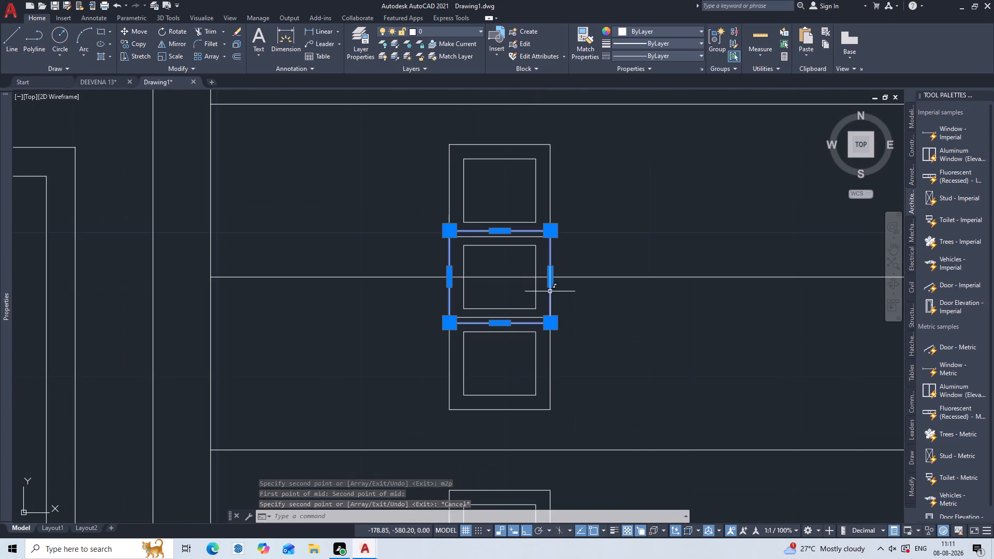
{"action": "triple_click", "coordinate": [537, 290]}
{"action": "left_click", "coordinate": [537, 290]}
{"action": "key", "text": "Delete"}
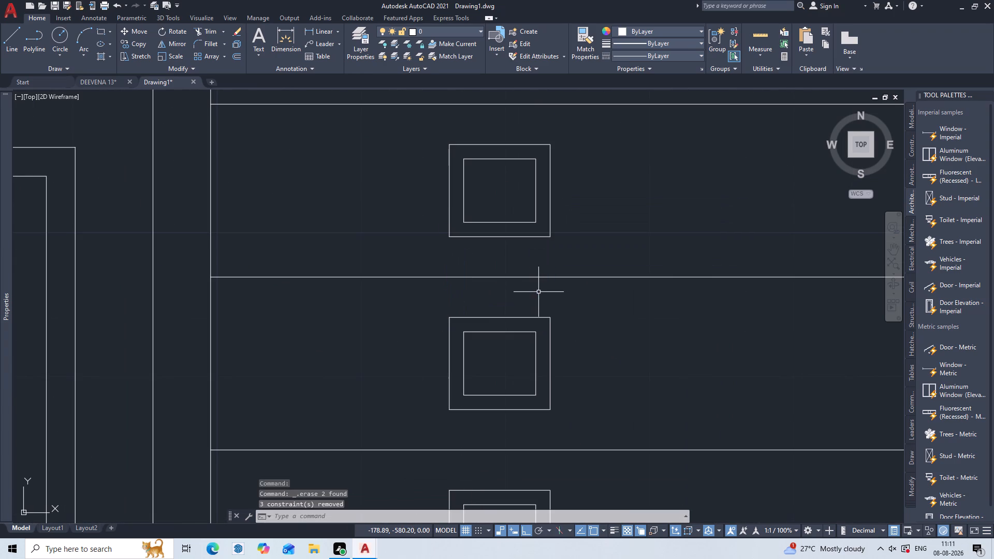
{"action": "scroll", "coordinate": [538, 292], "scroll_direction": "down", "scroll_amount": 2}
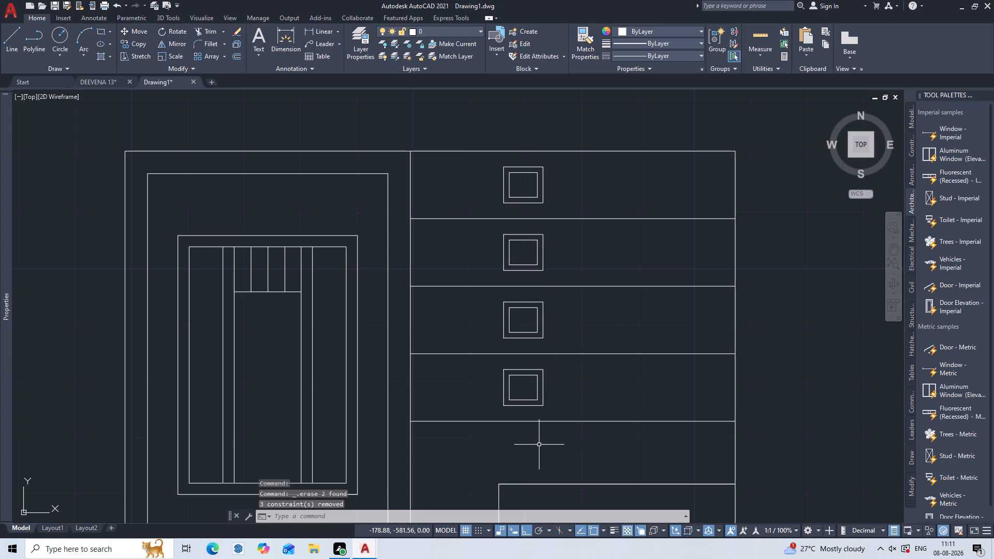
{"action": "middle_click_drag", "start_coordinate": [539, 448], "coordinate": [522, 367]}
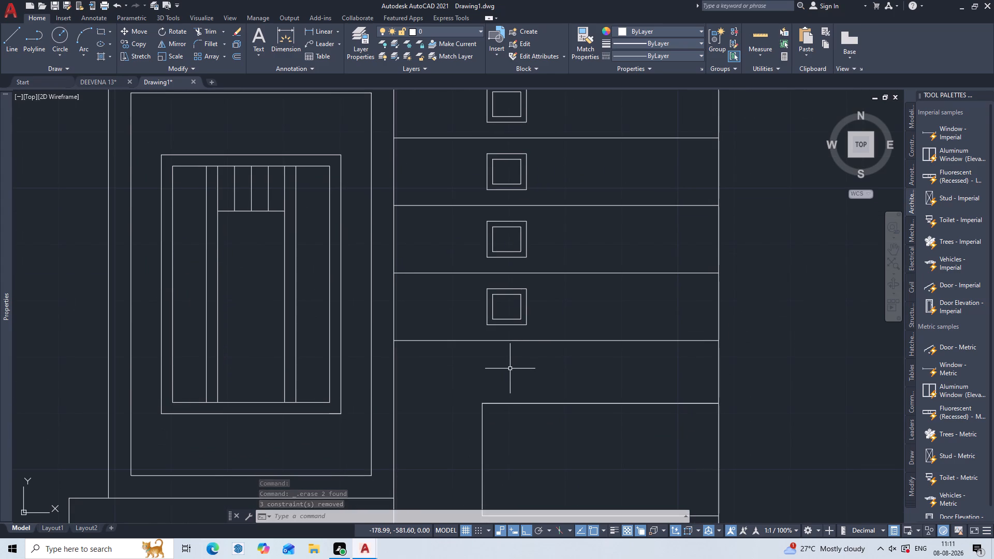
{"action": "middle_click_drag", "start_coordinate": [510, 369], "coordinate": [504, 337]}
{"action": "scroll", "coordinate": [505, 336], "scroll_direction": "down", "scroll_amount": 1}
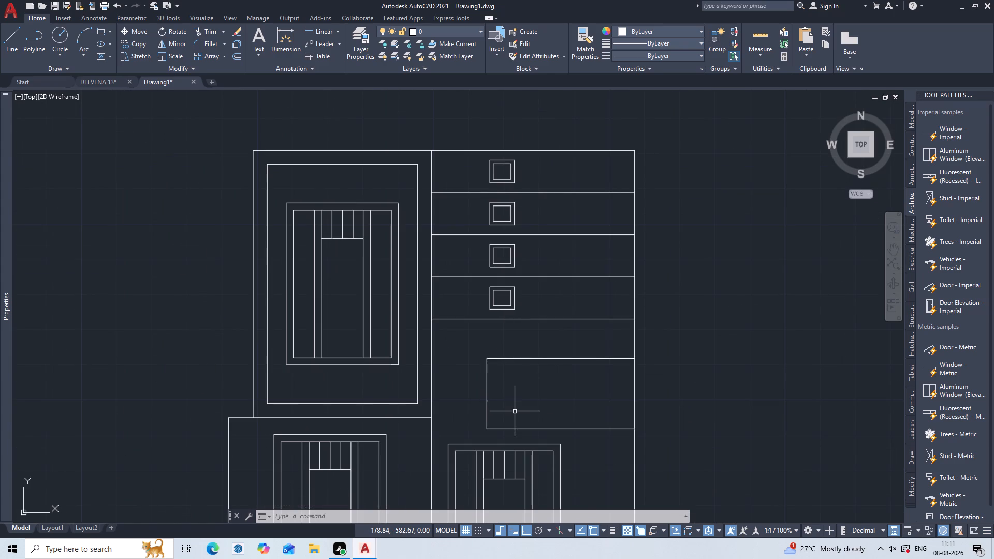
Move the east-side box straight up about 0.2 m, using its lower-left corner as the base point.
{"action": "triple_click", "coordinate": [514, 342]}
{"action": "triple_click", "coordinate": [532, 344]}
{"action": "left_click", "coordinate": [532, 344]}
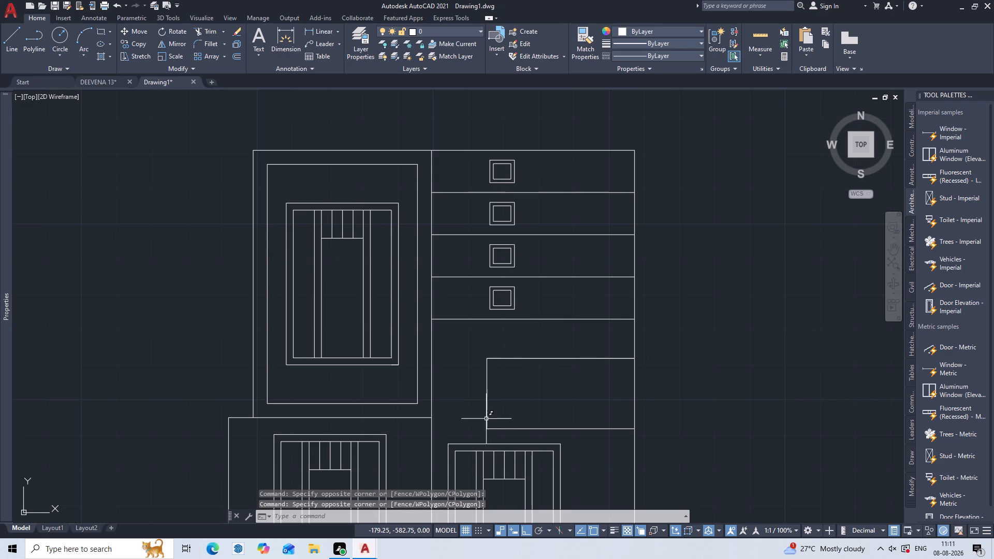
{"action": "key", "text": "m"}
{"action": "key", "text": "Return"}
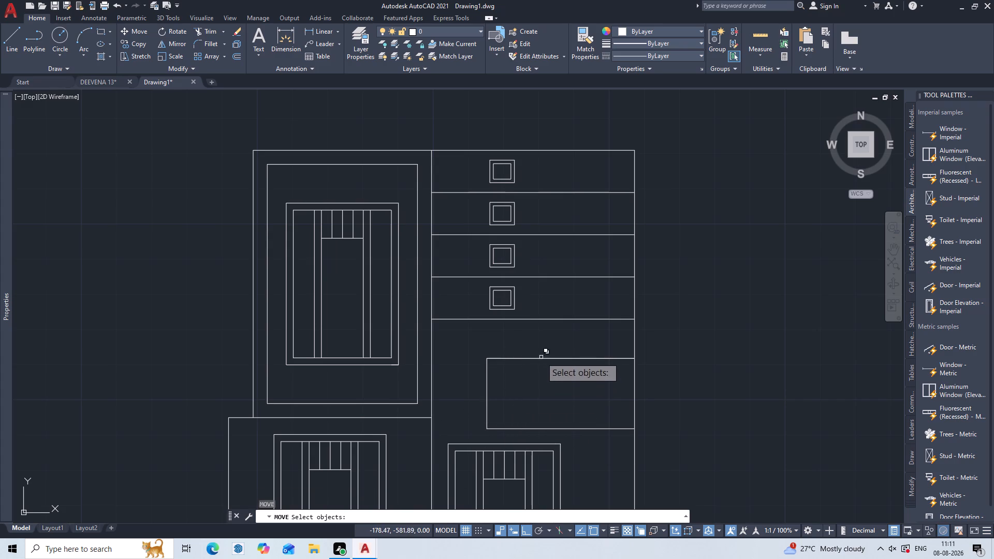
{"action": "triple_click", "coordinate": [543, 350]}
{"action": "left_click", "coordinate": [540, 345]}
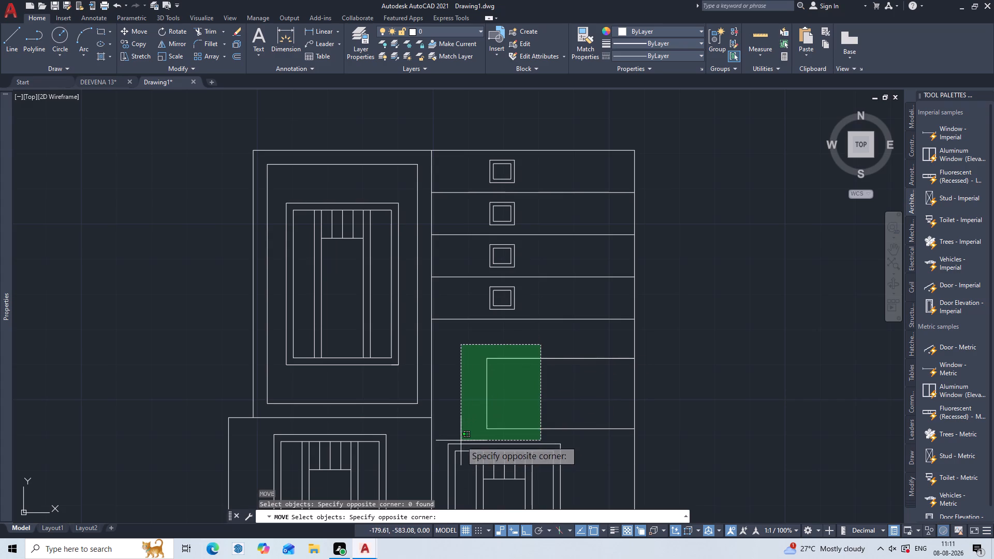
{"action": "double_click", "coordinate": [467, 433]}
{"action": "key", "text": "Return"}
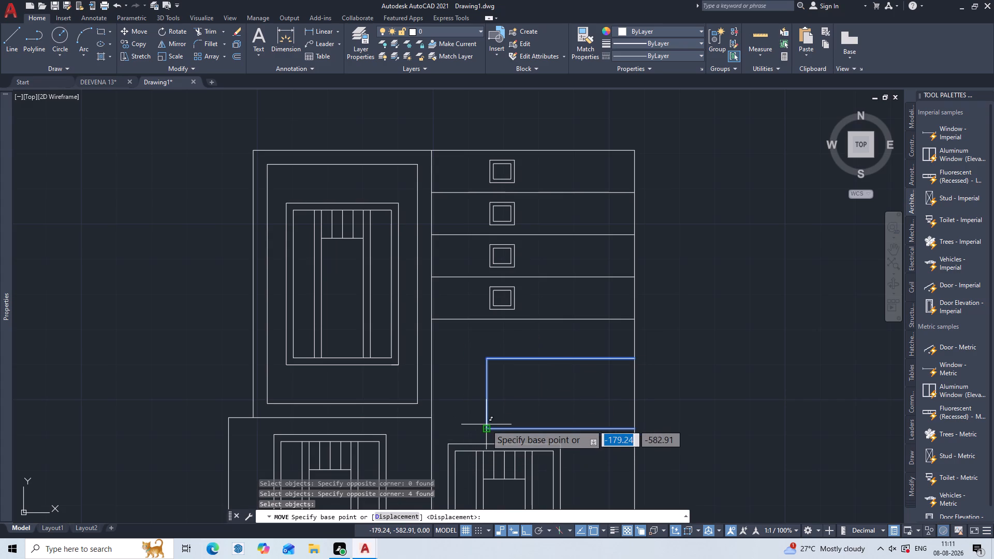
{"action": "left_click", "coordinate": [486, 424]}
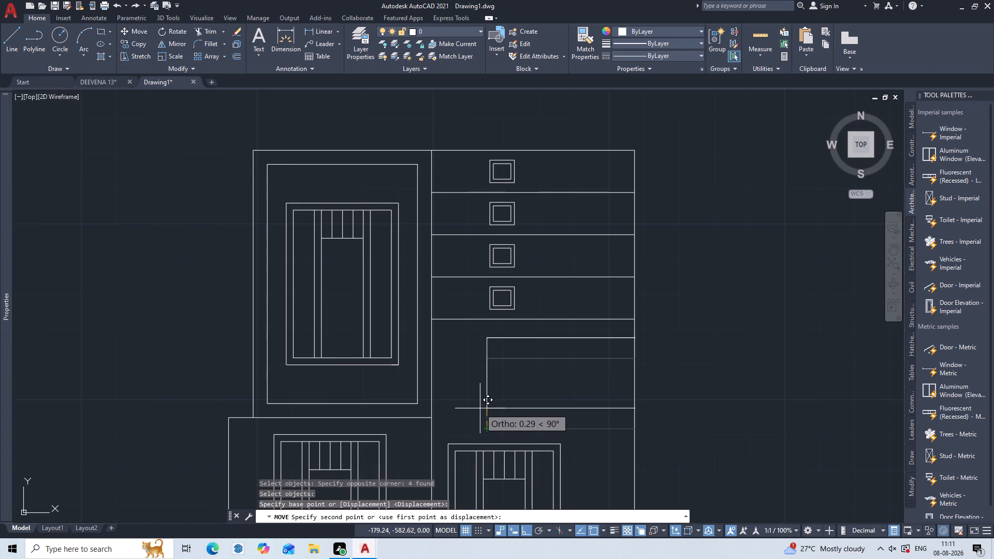
{"action": "left_click", "coordinate": [481, 415]}
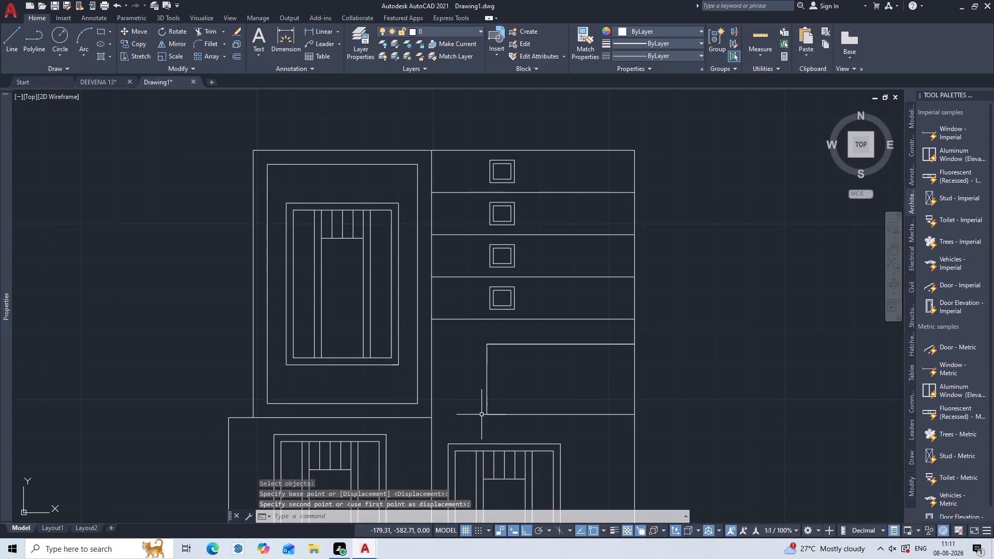
{"action": "key", "text": "Escape"}
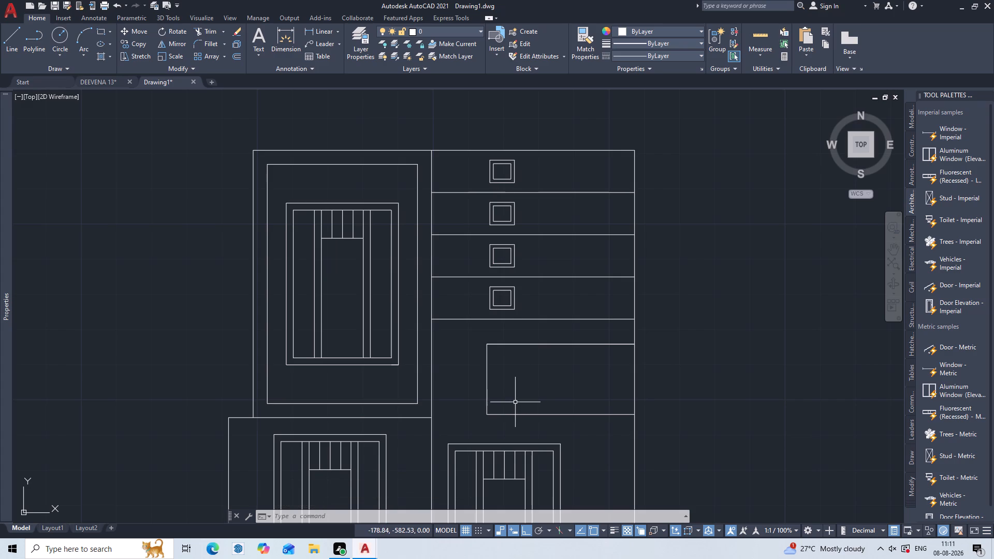
Move the east-side box slightly back down, leaving a gap above the nested rectangles below it.
{"action": "scroll", "coordinate": [517, 398], "scroll_direction": "down", "scroll_amount": 2}
{"action": "middle_click_drag", "start_coordinate": [517, 397], "coordinate": [573, 295]}
{"action": "scroll", "coordinate": [544, 319], "scroll_direction": "up", "scroll_amount": 1}
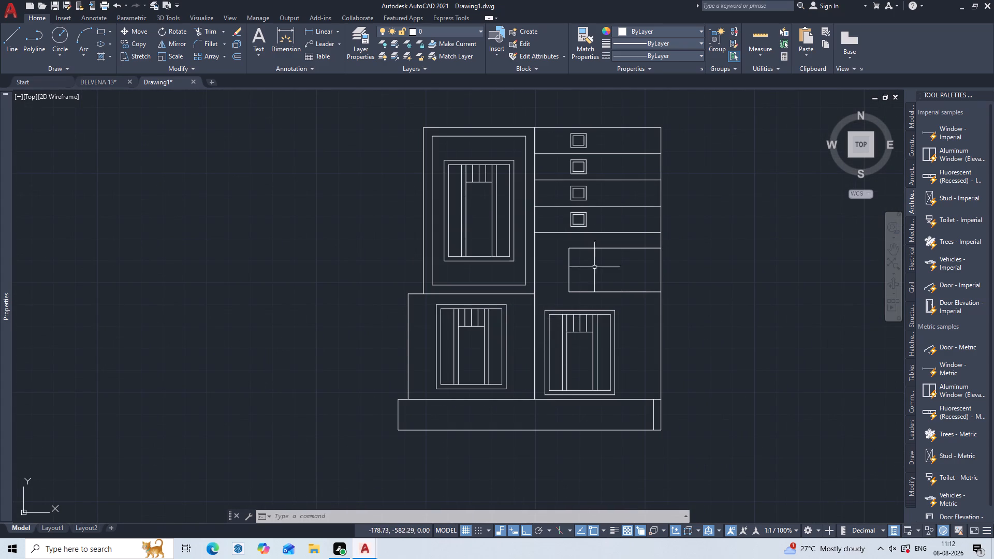
{"action": "scroll", "coordinate": [598, 256], "scroll_direction": "up", "scroll_amount": 1}
{"action": "double_click", "coordinate": [588, 234]}
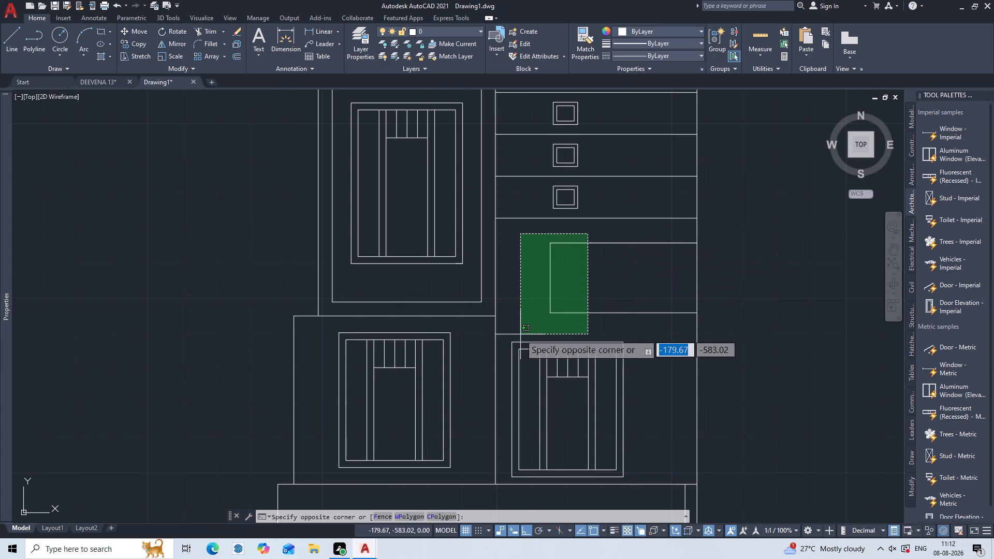
{"action": "double_click", "coordinate": [520, 334]}
{"action": "key", "text": "m"}
{"action": "key", "text": "Return"}
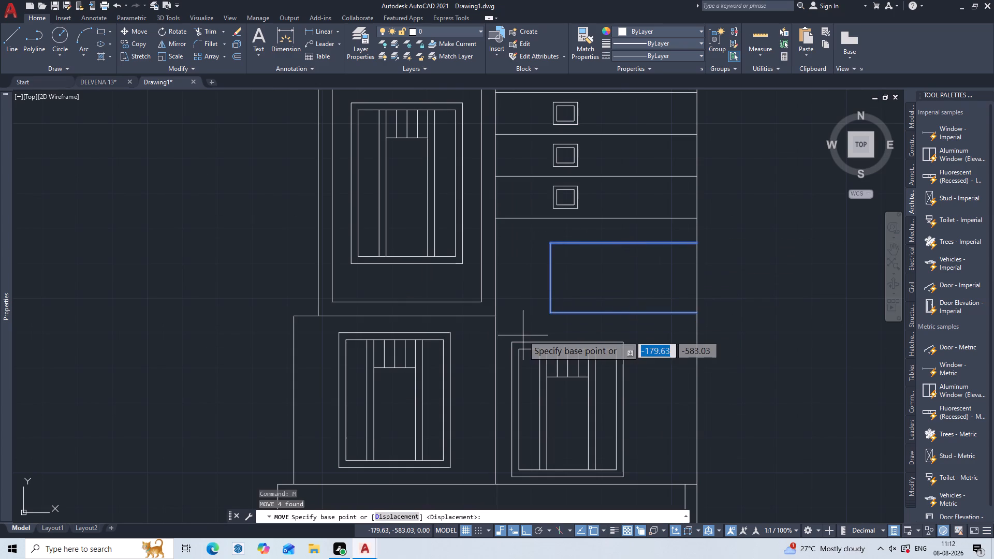
{"action": "double_click", "coordinate": [548, 312]}
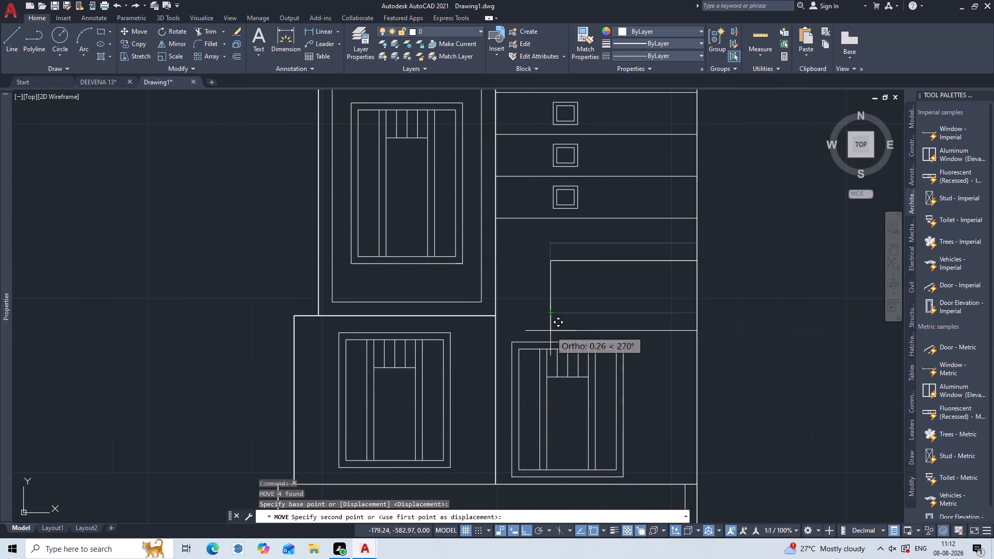
{"action": "double_click", "coordinate": [551, 325]}
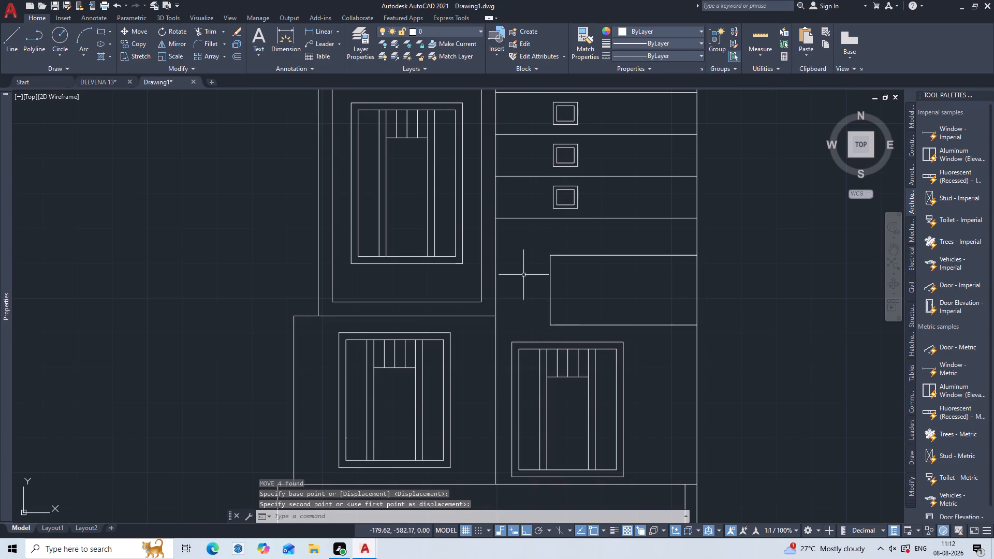
Move the lowest strip line and the nested rectangles just above it down along the dividing wall, closer to the east-side box.
{"action": "middle_click_drag", "start_coordinate": [534, 237], "coordinate": [508, 308]}
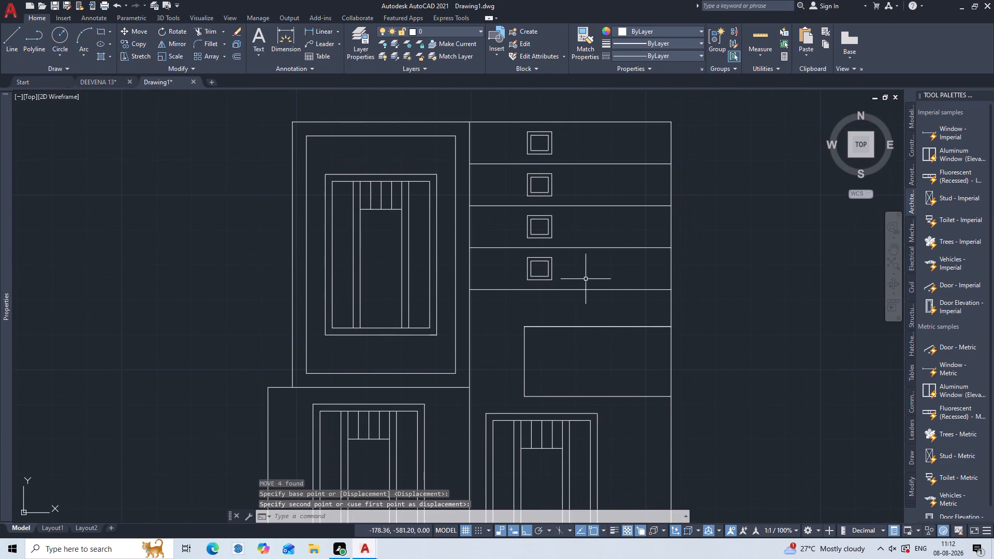
{"action": "left_click", "coordinate": [563, 253]}
{"action": "left_click", "coordinate": [502, 307]}
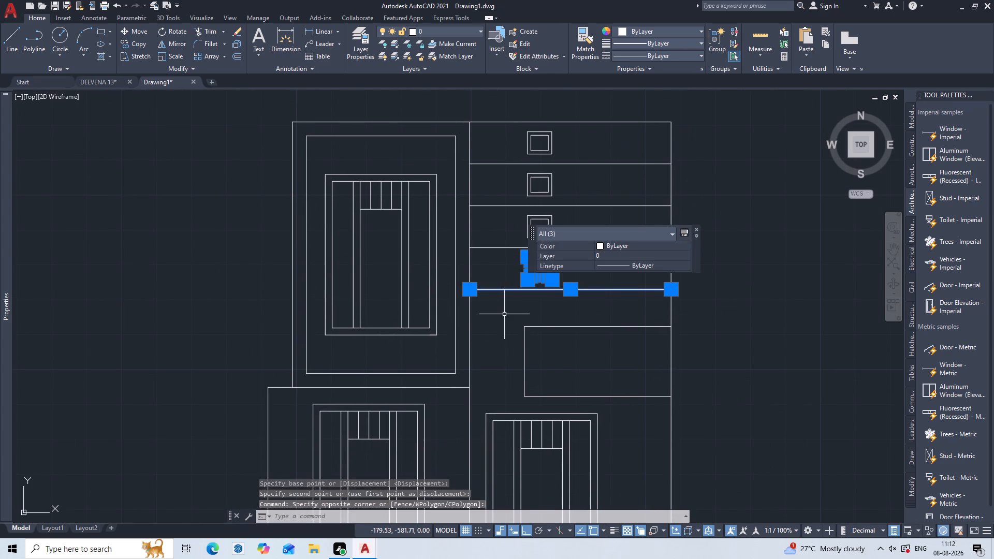
{"action": "key", "text": "m"}
{"action": "key", "text": "Return"}
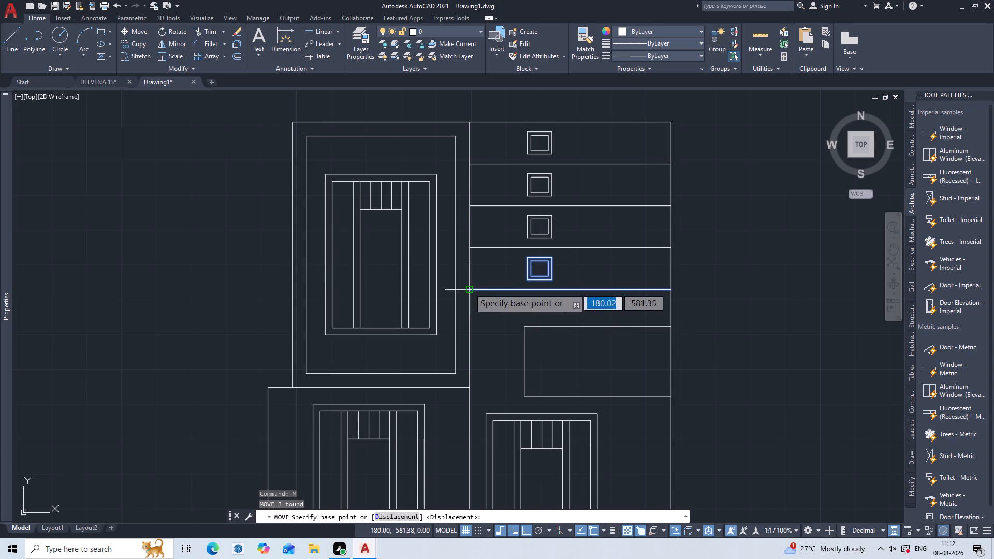
{"action": "left_click", "coordinate": [469, 288]}
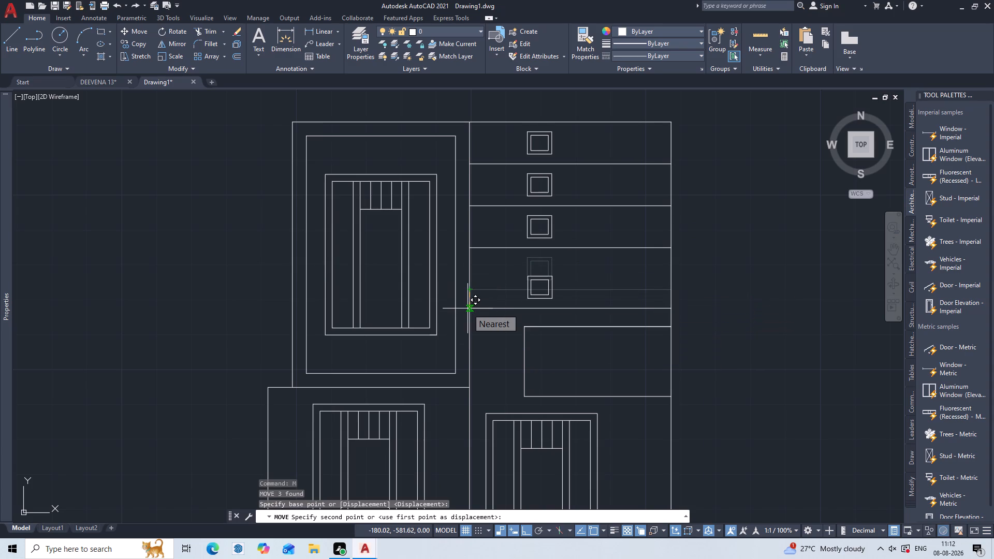
{"action": "left_click", "coordinate": [467, 312]}
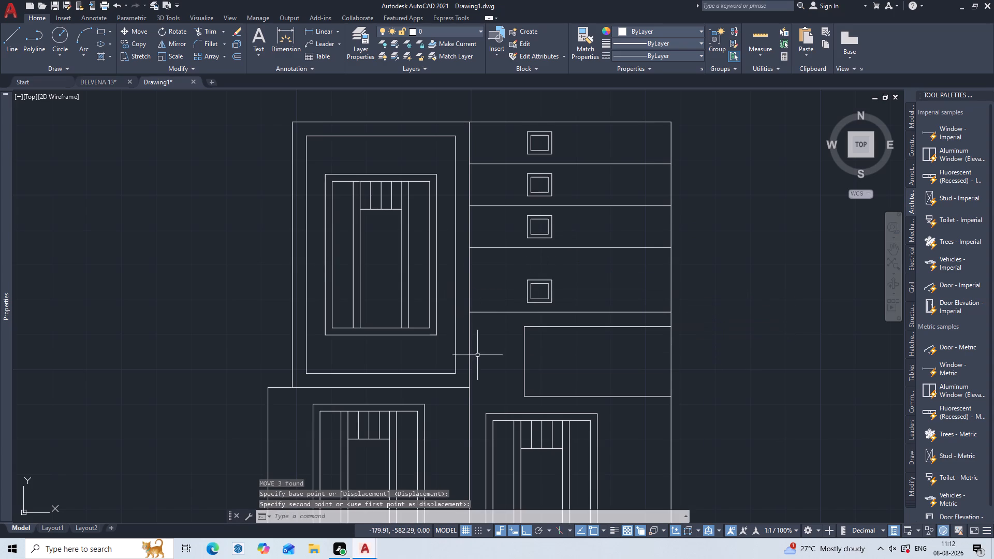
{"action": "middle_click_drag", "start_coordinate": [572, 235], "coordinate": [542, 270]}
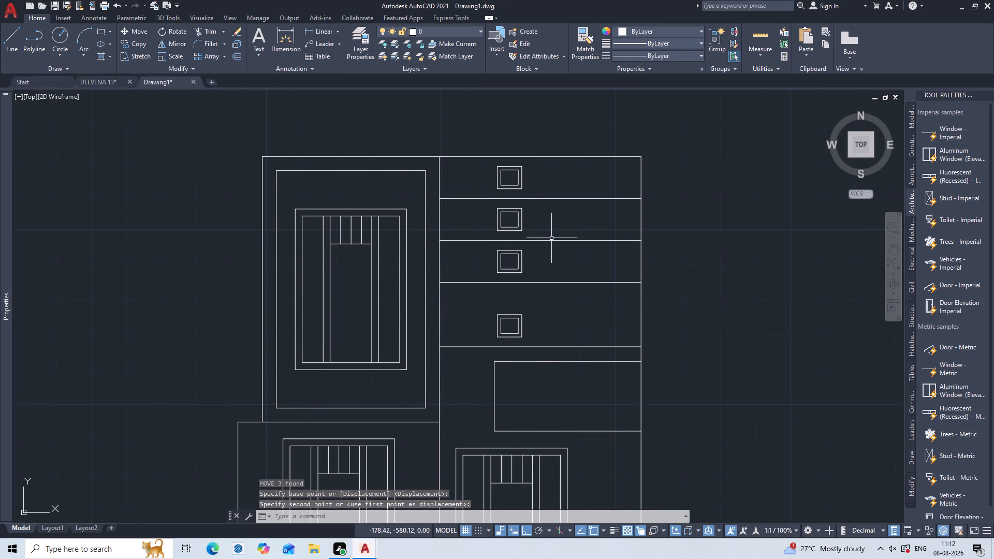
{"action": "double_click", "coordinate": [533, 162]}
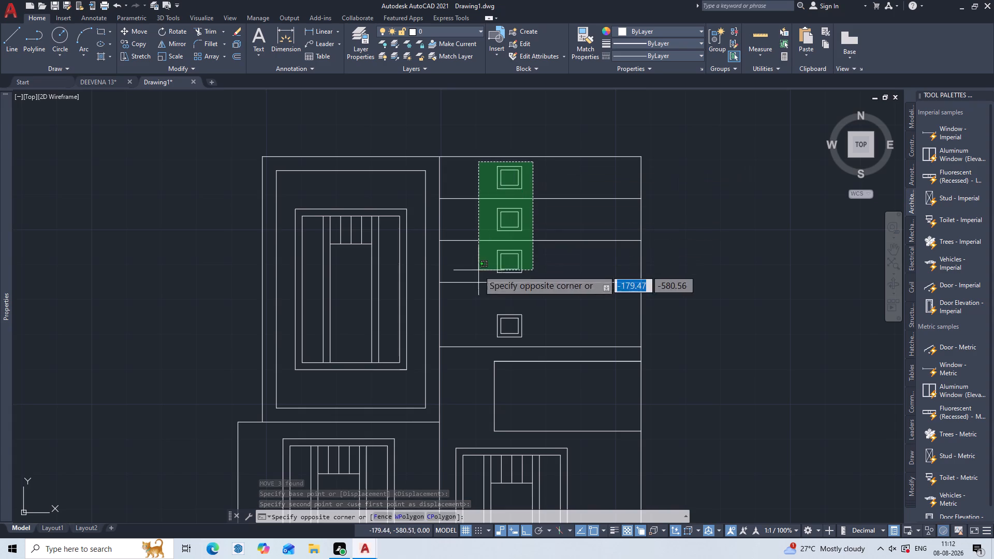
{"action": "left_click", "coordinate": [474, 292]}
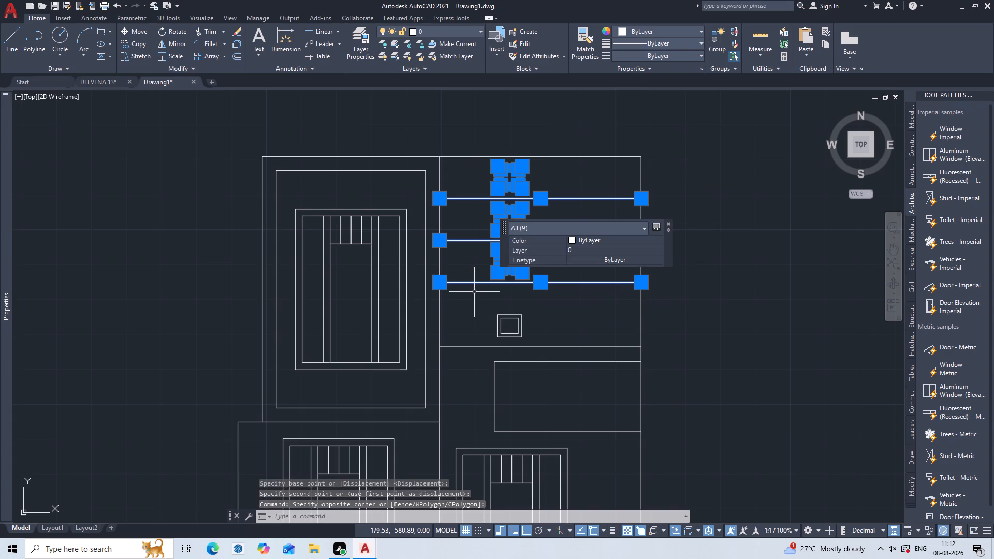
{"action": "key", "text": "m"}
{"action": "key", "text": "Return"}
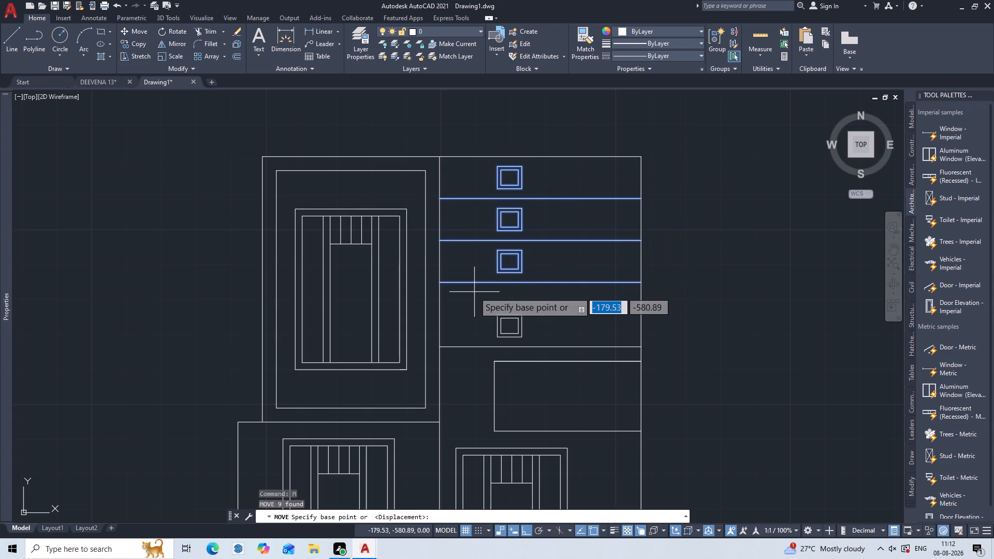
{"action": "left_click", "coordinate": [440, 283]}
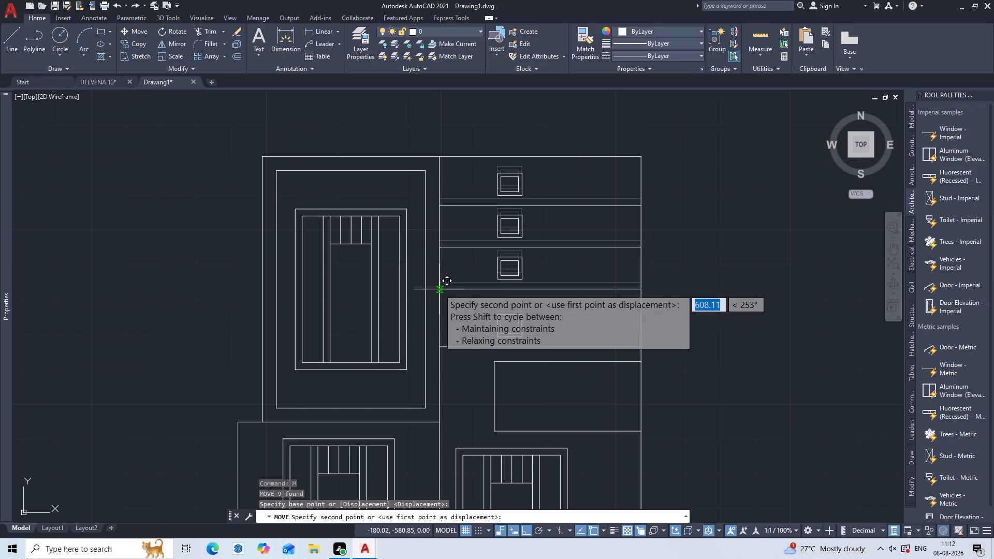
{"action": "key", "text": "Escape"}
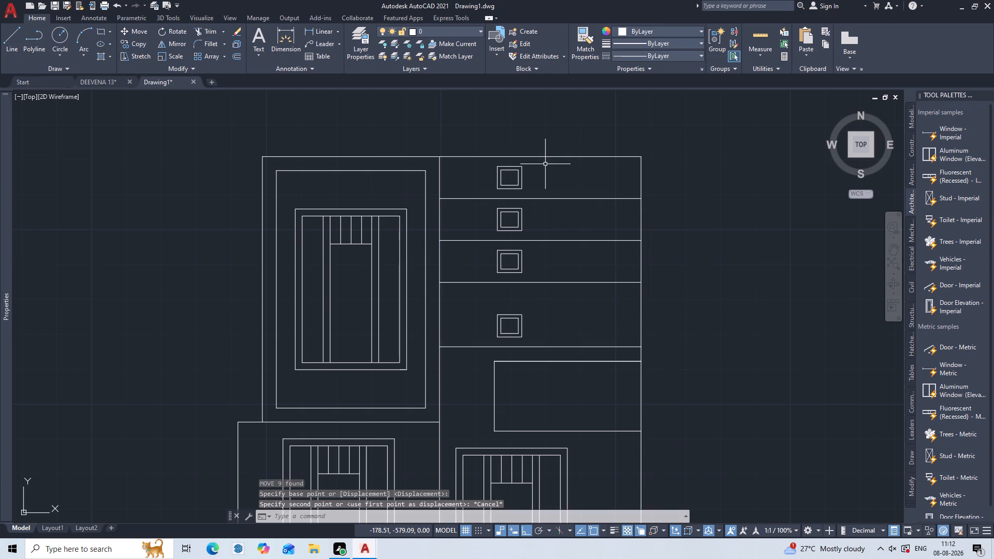
Delete the upper three strip lines together with their three pairs of nested rectangles.
{"action": "left_click", "coordinate": [545, 164]}
{"action": "left_click", "coordinate": [475, 288]}
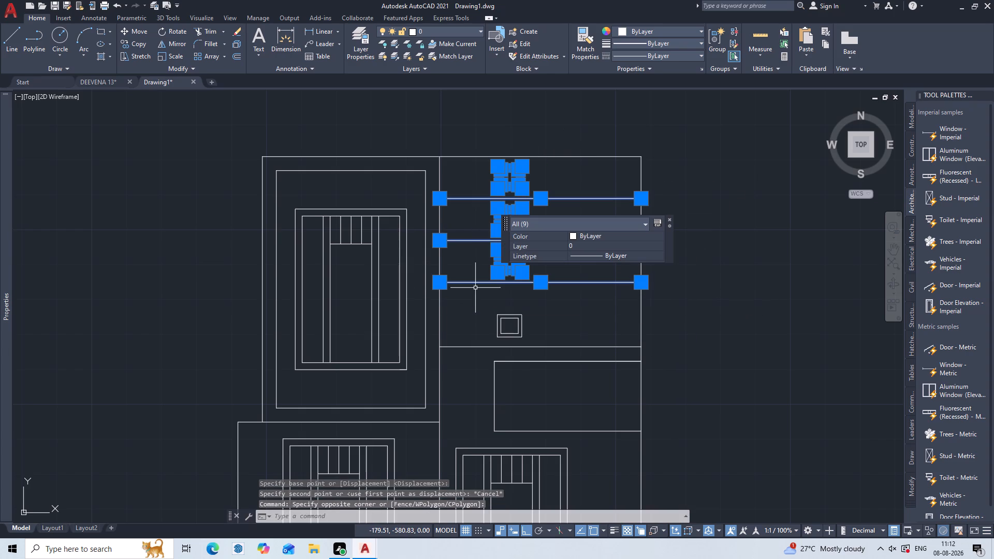
{"action": "key", "text": "Delete"}
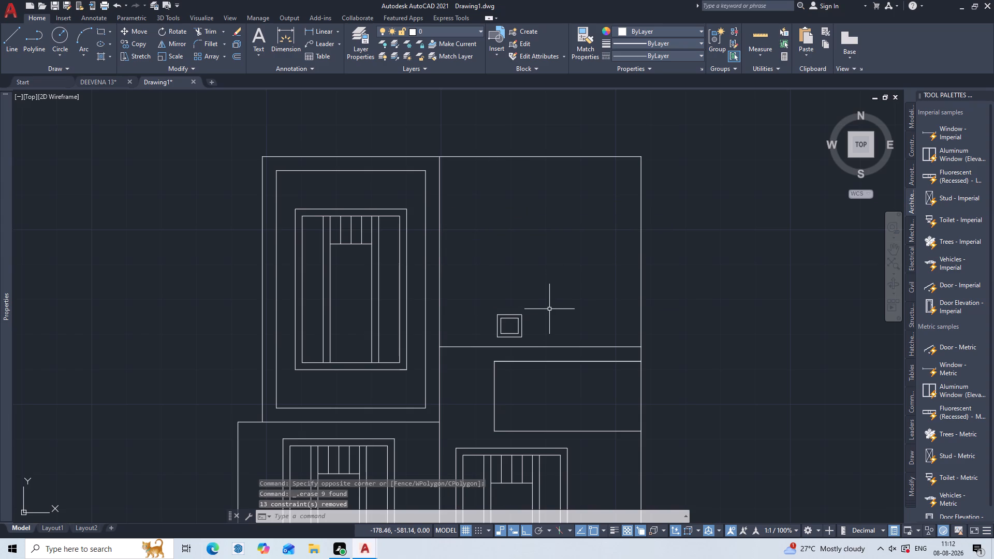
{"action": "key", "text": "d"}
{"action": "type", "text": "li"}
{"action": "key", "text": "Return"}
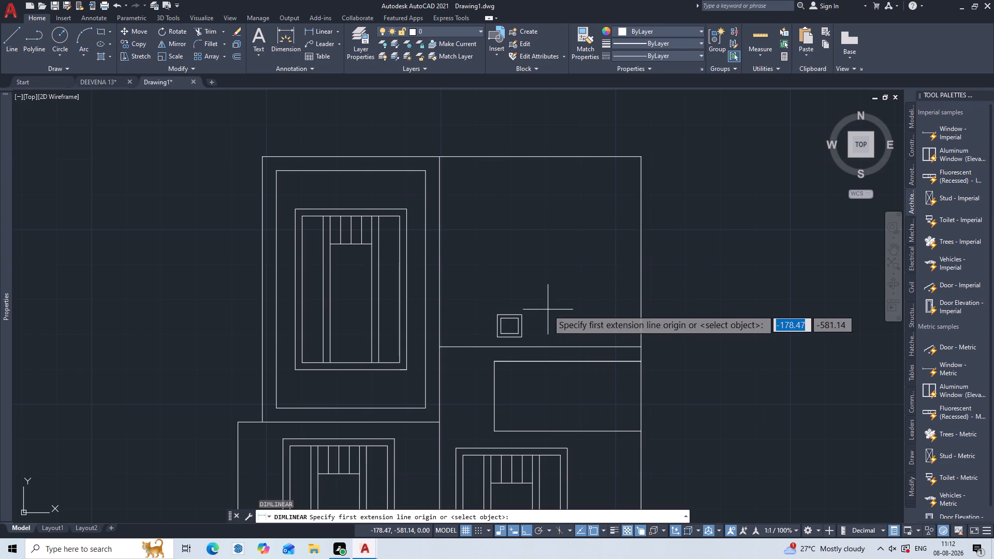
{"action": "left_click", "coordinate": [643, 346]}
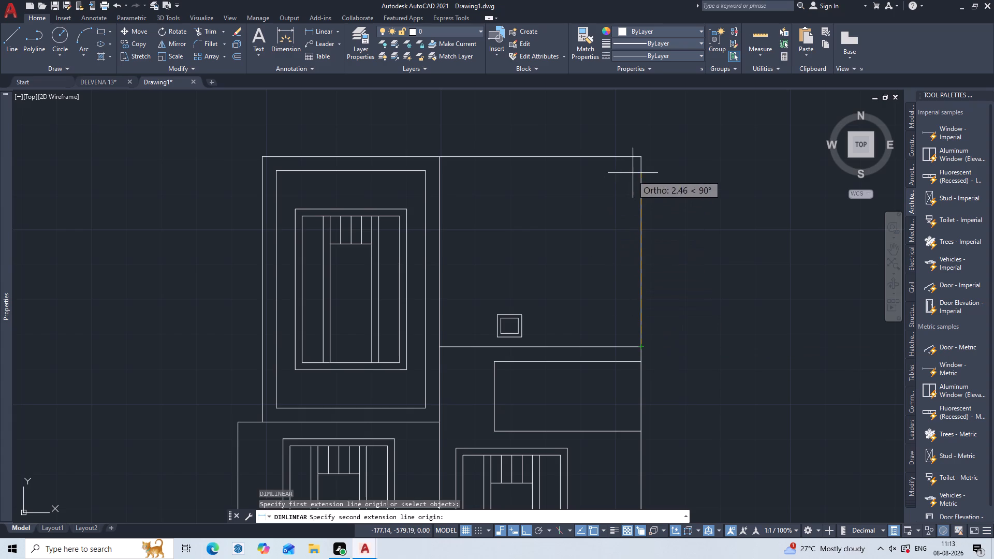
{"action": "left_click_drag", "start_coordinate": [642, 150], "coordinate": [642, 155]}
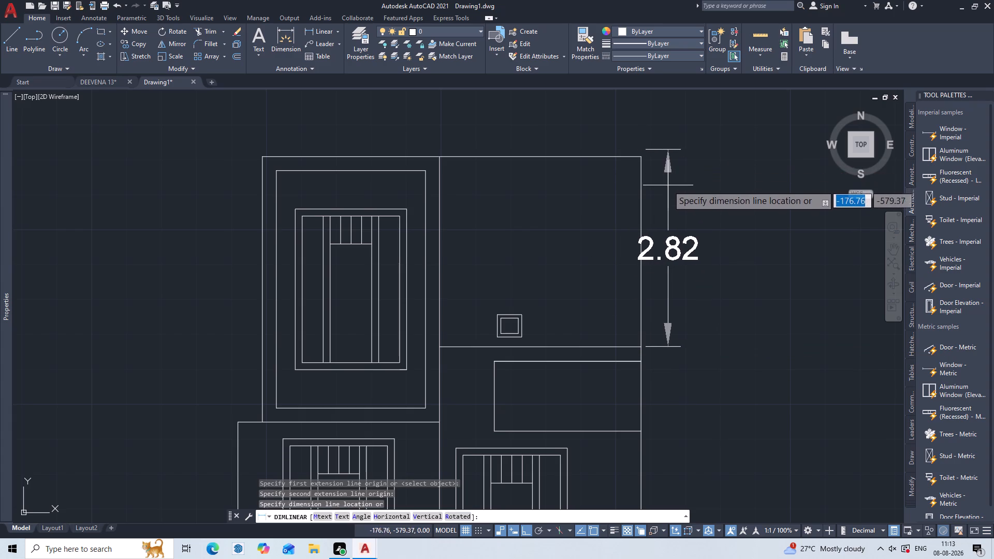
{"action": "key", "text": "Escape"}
Measure the height from the remaining strip line to the plan's top line with a linear dimension, and delete that dimension.
{"action": "key", "text": "Return"}
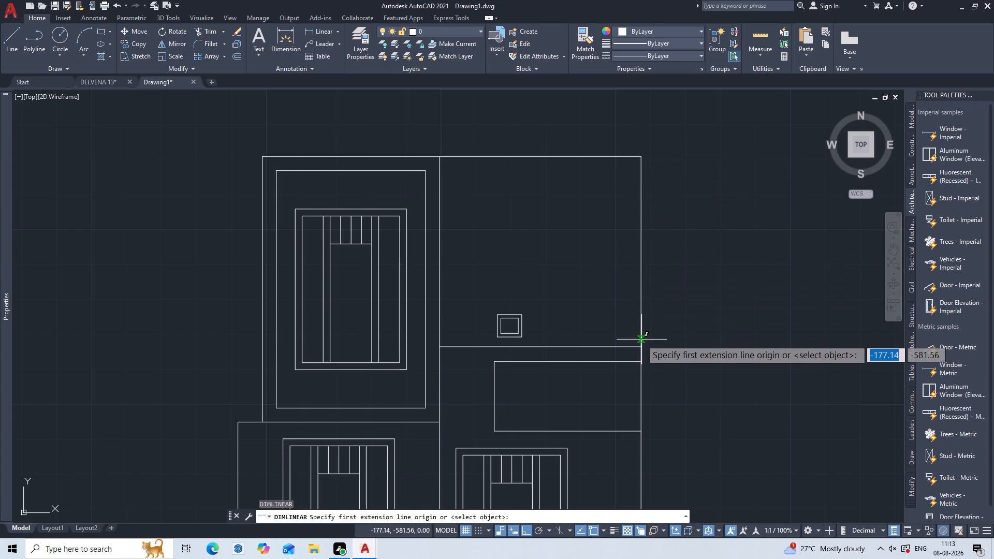
{"action": "left_click", "coordinate": [641, 345]}
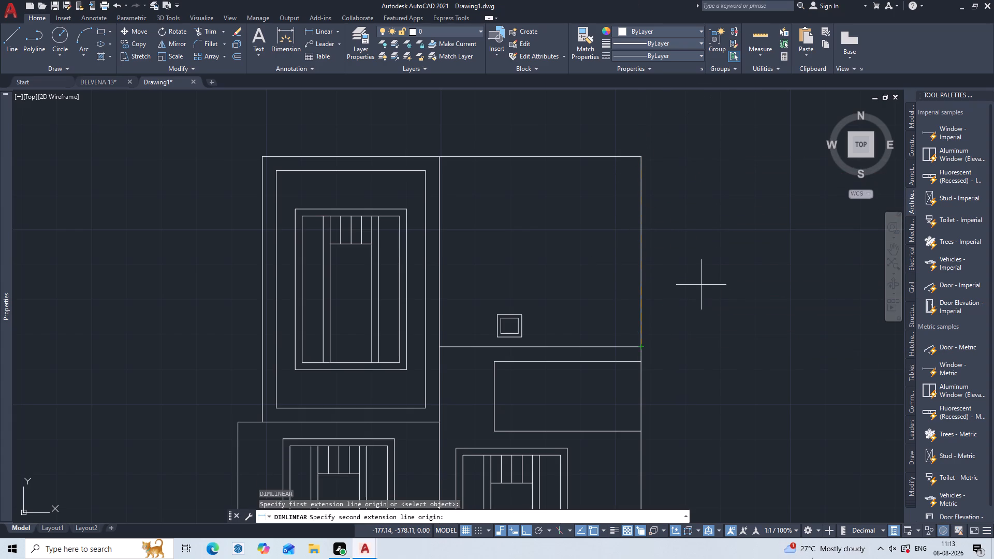
{"action": "triple_click", "coordinate": [642, 159]}
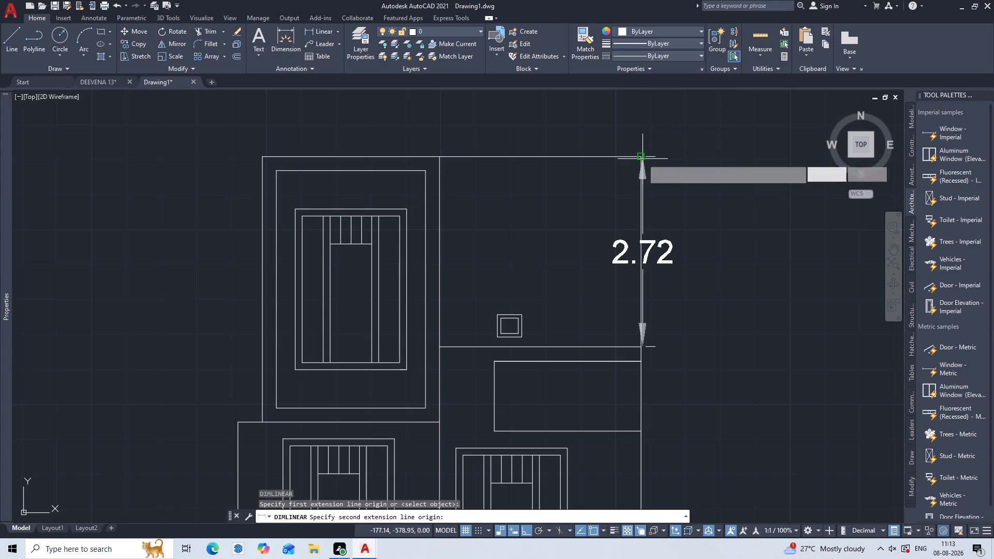
{"action": "left_click", "coordinate": [642, 159]}
{"action": "key", "text": "Escape"}
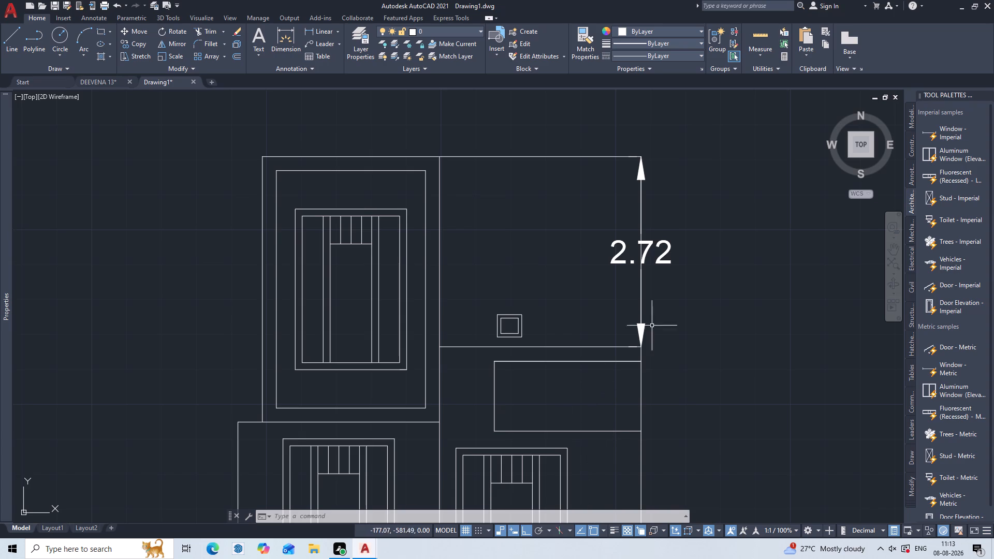
{"action": "double_click", "coordinate": [690, 223]}
{"action": "left_click", "coordinate": [593, 311]}
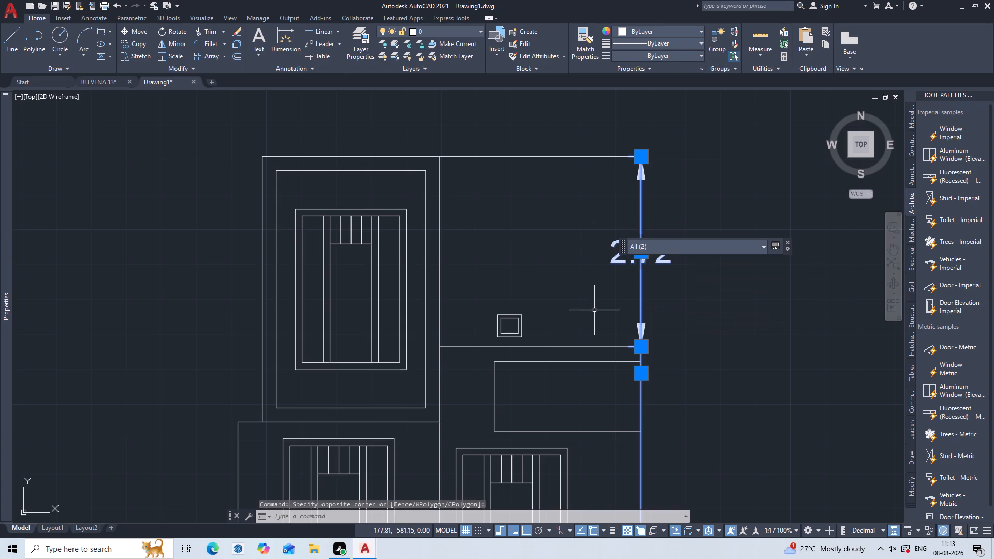
{"action": "key", "text": "Escape"}
{"action": "triple_click", "coordinate": [669, 248]}
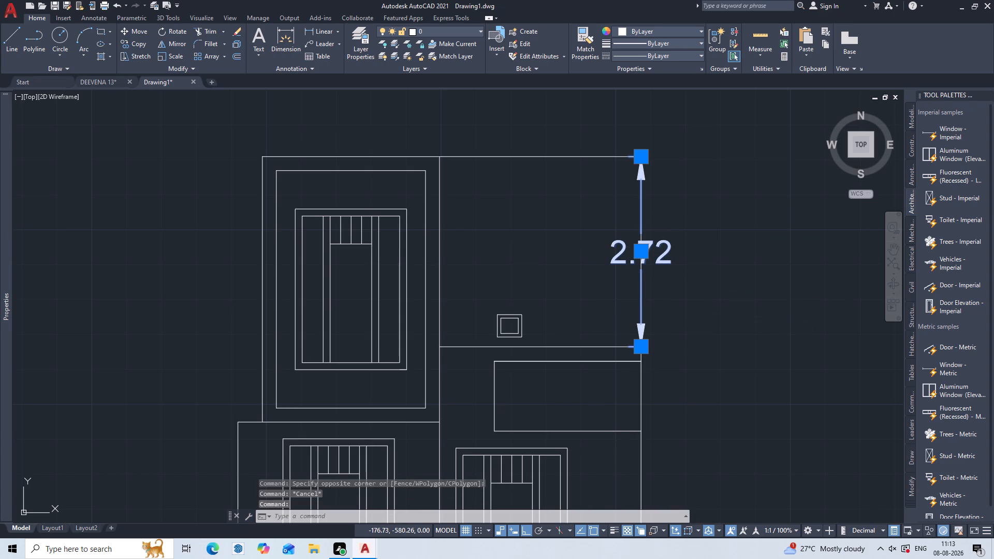
{"action": "key", "text": "Delete"}
{"action": "key", "text": "Delete"}
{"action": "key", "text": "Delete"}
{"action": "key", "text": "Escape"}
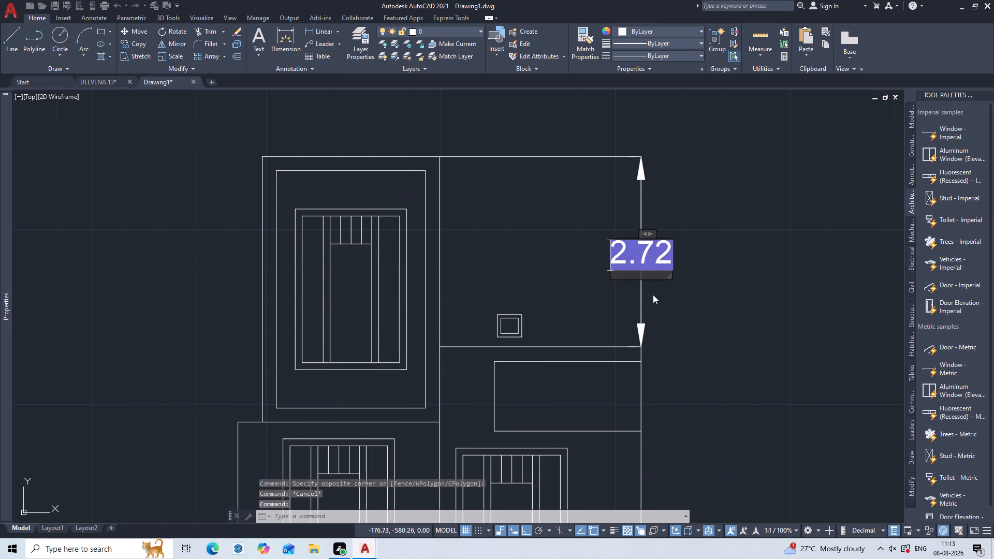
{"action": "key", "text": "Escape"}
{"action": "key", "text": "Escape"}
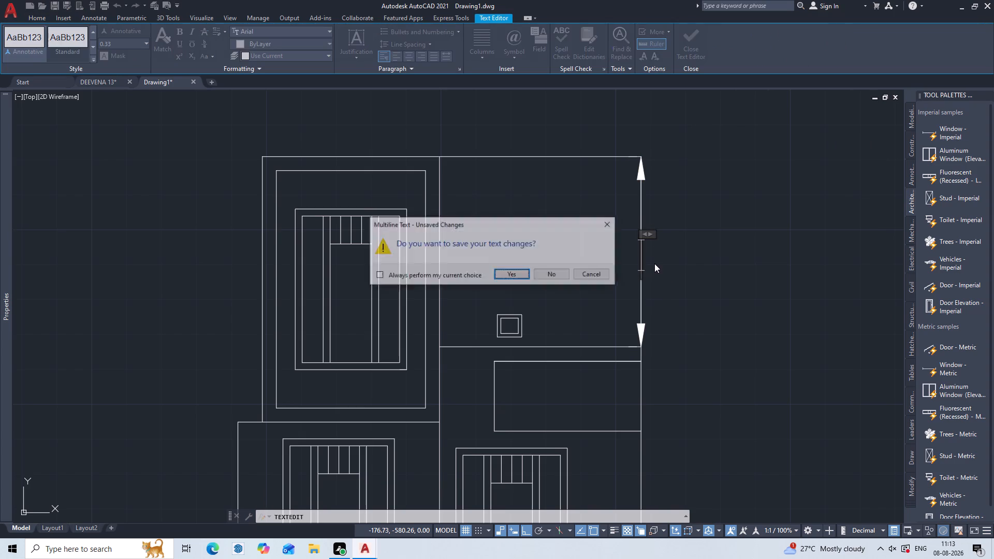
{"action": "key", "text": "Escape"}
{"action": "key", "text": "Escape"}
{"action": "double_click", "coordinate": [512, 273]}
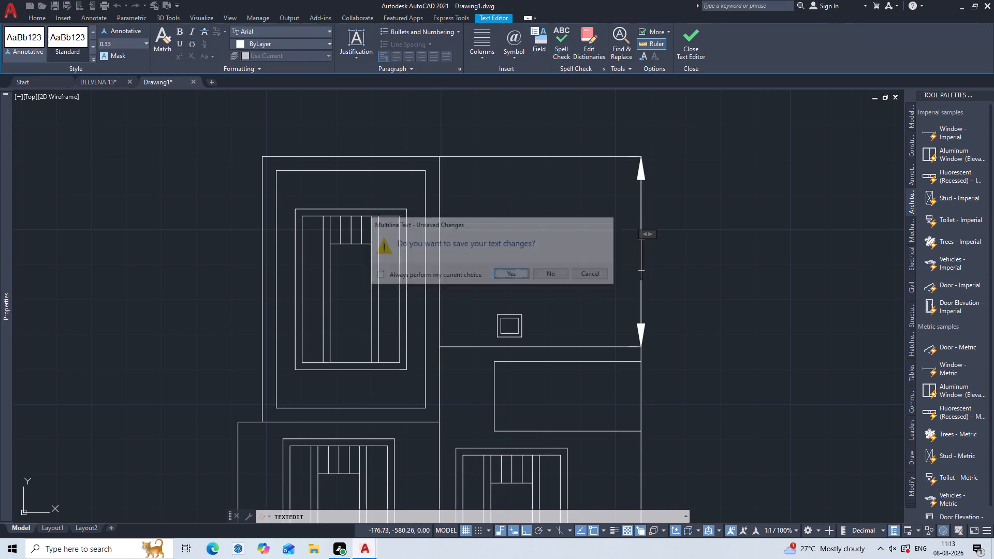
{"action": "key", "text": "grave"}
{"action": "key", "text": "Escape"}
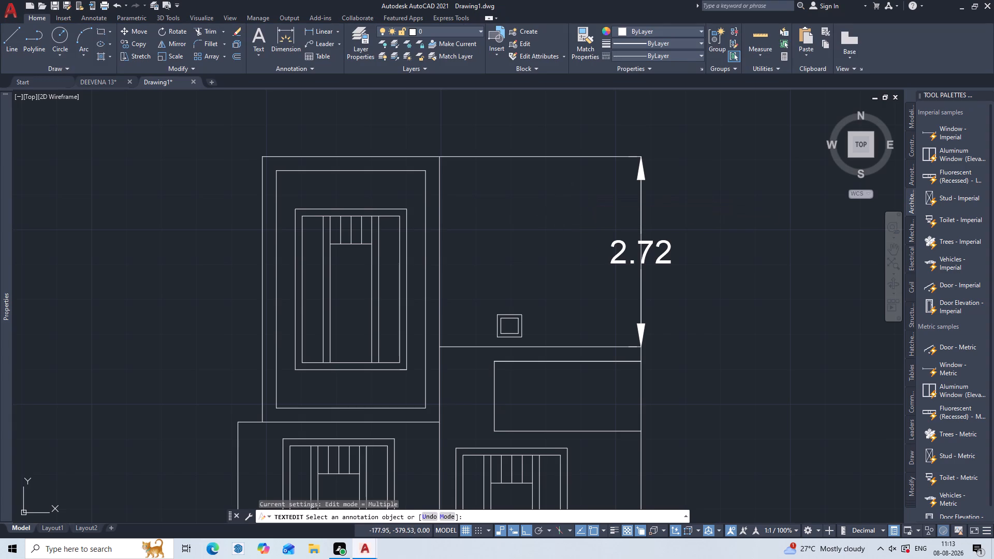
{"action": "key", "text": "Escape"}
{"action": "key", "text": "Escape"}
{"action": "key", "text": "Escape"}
Delete the vertical height dimension on the plan's east side, above the remaining strip line.
{"action": "triple_click", "coordinate": [632, 253]}
{"action": "left_click", "coordinate": [598, 262]}
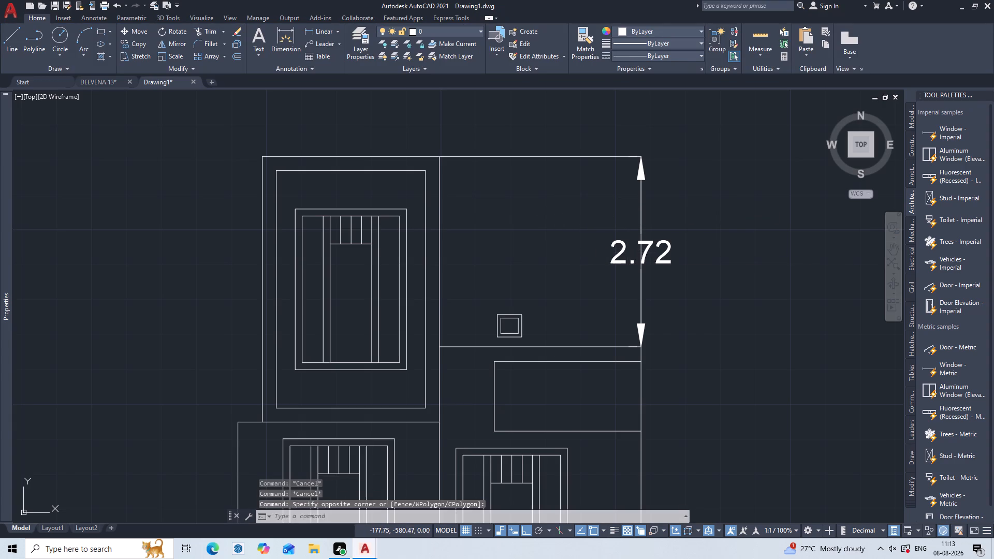
{"action": "triple_click", "coordinate": [627, 233]}
{"action": "double_click", "coordinate": [628, 231]}
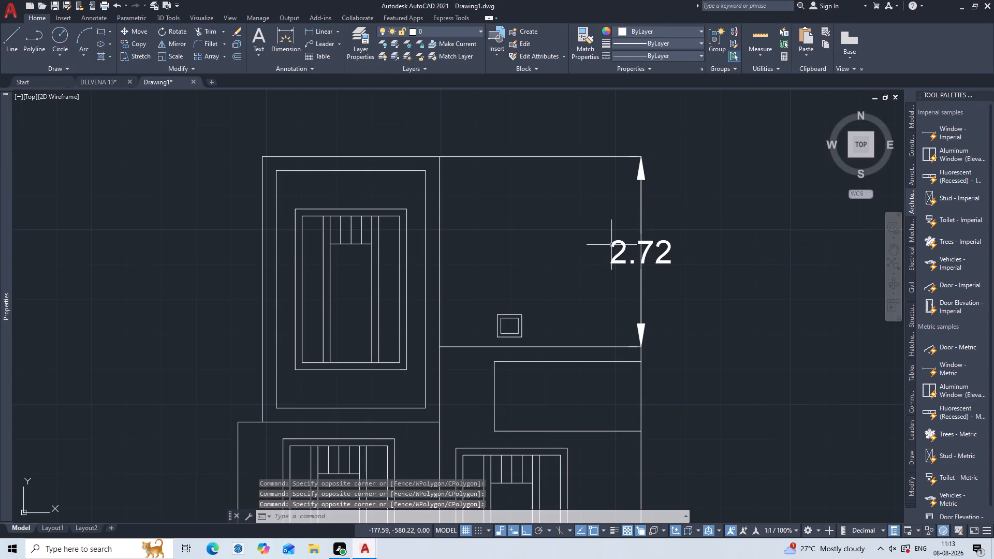
{"action": "left_click", "coordinate": [611, 245]}
{"action": "key", "text": "Delete"}
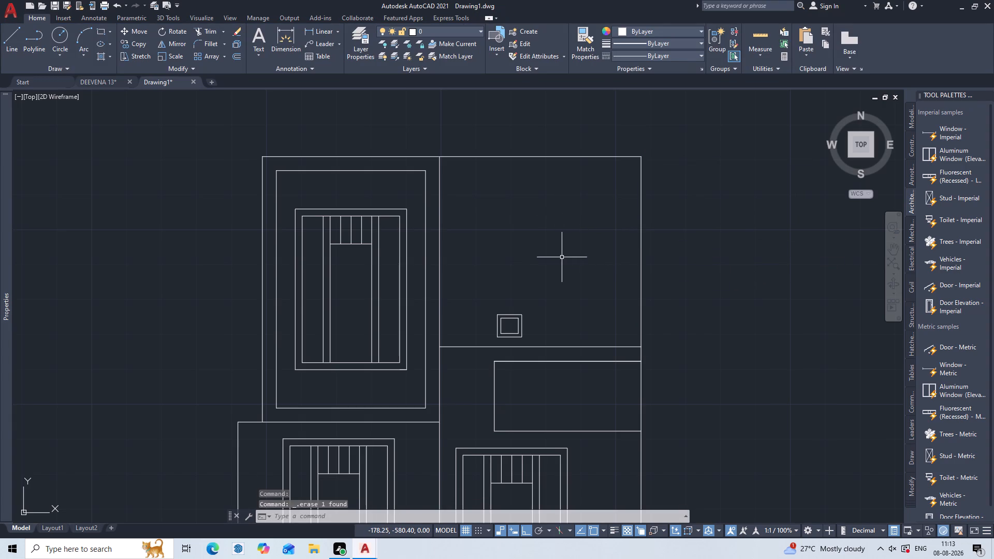
{"action": "key", "text": "Escape"}
{"action": "key", "text": "Escape"}
{"action": "key", "text": "Escape"}
{"action": "key", "text": "Escape"}
{"action": "key", "text": "Escape"}
{"action": "key", "text": "Escape"}
{"action": "key", "text": "Escape"}
{"action": "key", "text": "Escape"}
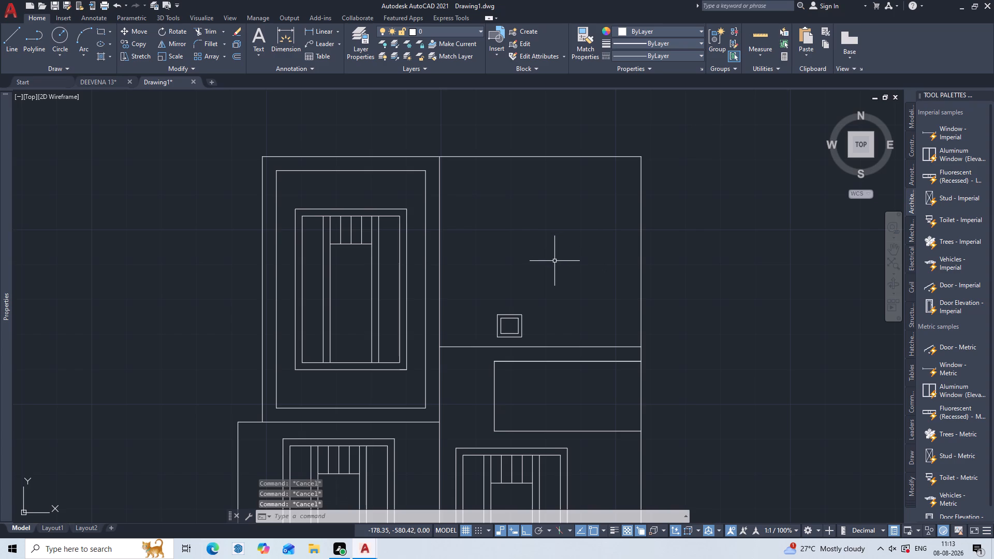
Offset the plan's top line downward by 0.68 three times in succession, each from the previous line, to form evenly spaced strips.
{"action": "key", "text": "o"}
{"action": "key", "text": "Return"}
{"action": "key", "text": "0"}
{"action": "key", "text": "period"}
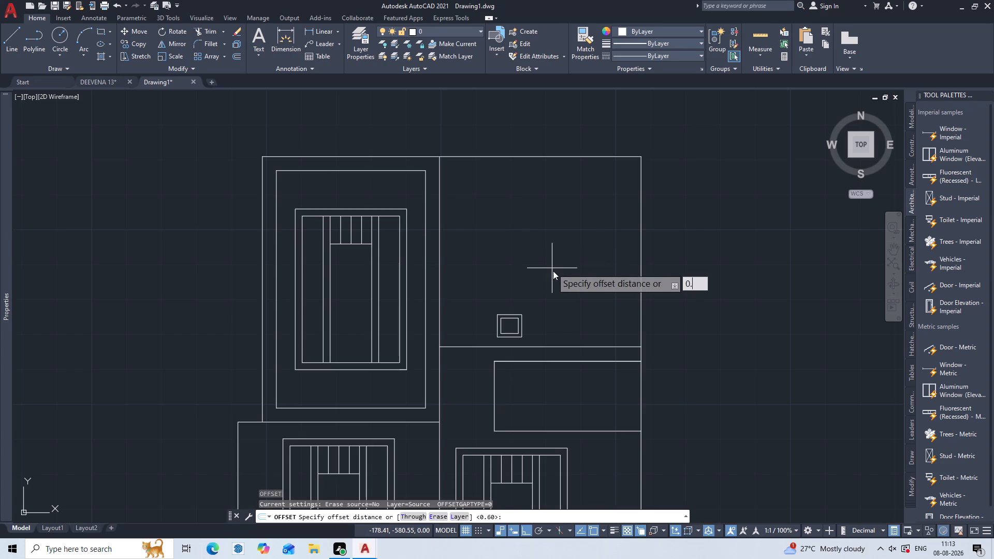
{"action": "key", "text": "6"}
{"action": "key", "text": "8"}
{"action": "key", "text": "Return"}
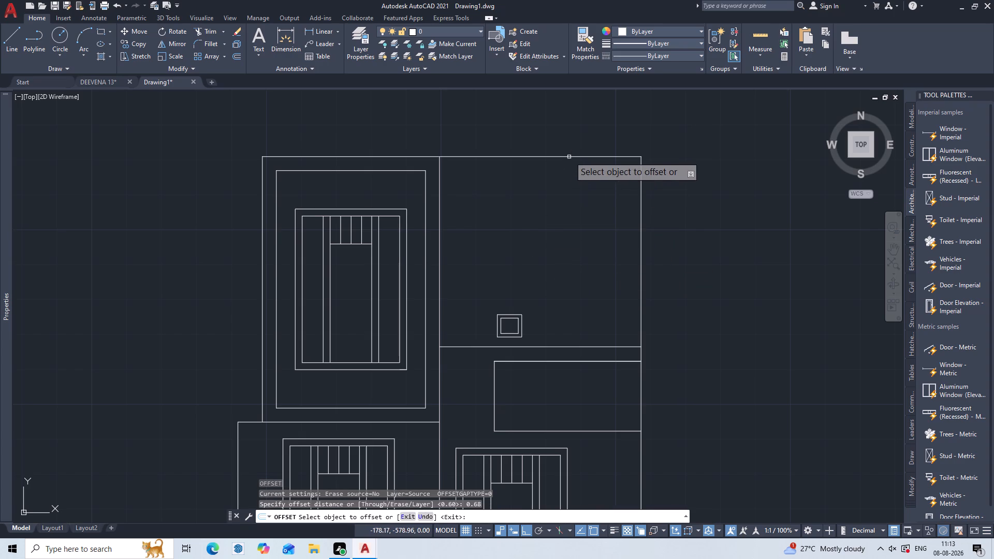
{"action": "double_click", "coordinate": [569, 156]}
{"action": "left_click", "coordinate": [565, 197]}
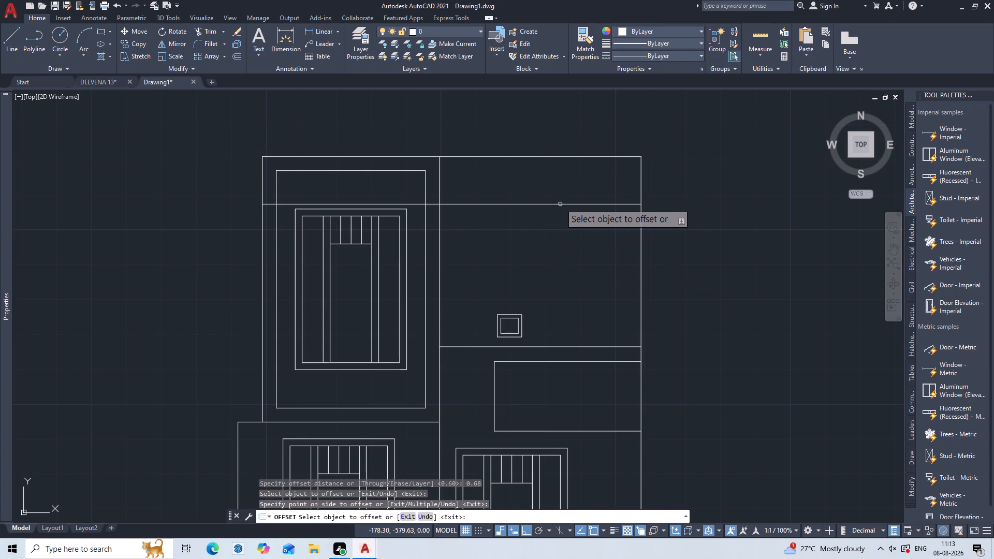
{"action": "left_click", "coordinate": [561, 201]}
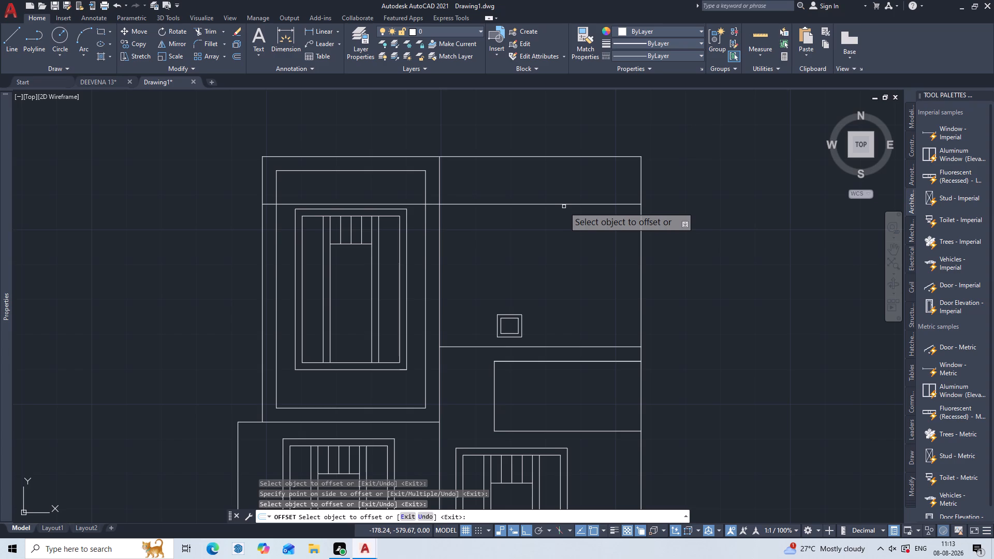
{"action": "left_click", "coordinate": [564, 207]}
{"action": "left_click", "coordinate": [566, 204]}
{"action": "double_click", "coordinate": [563, 234]}
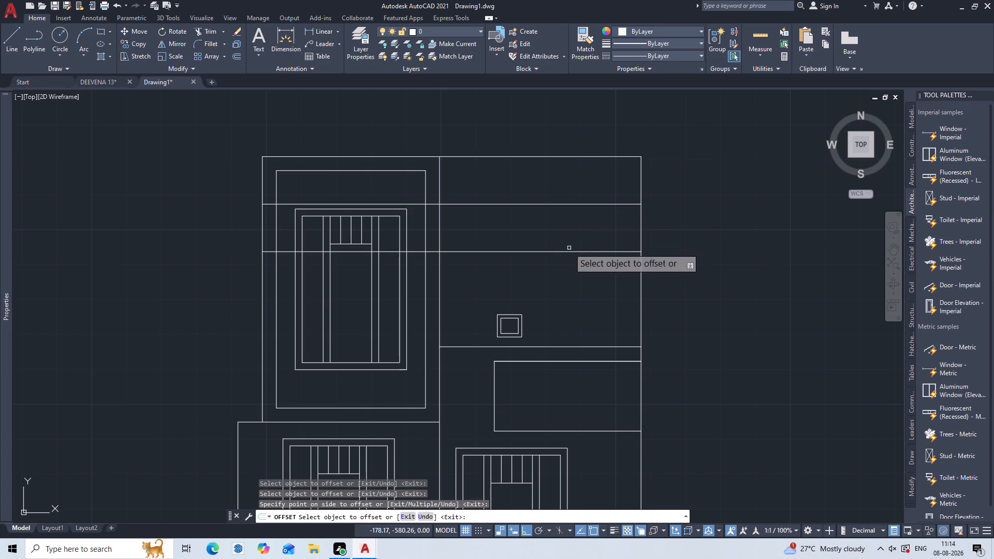
{"action": "left_click", "coordinate": [565, 253]}
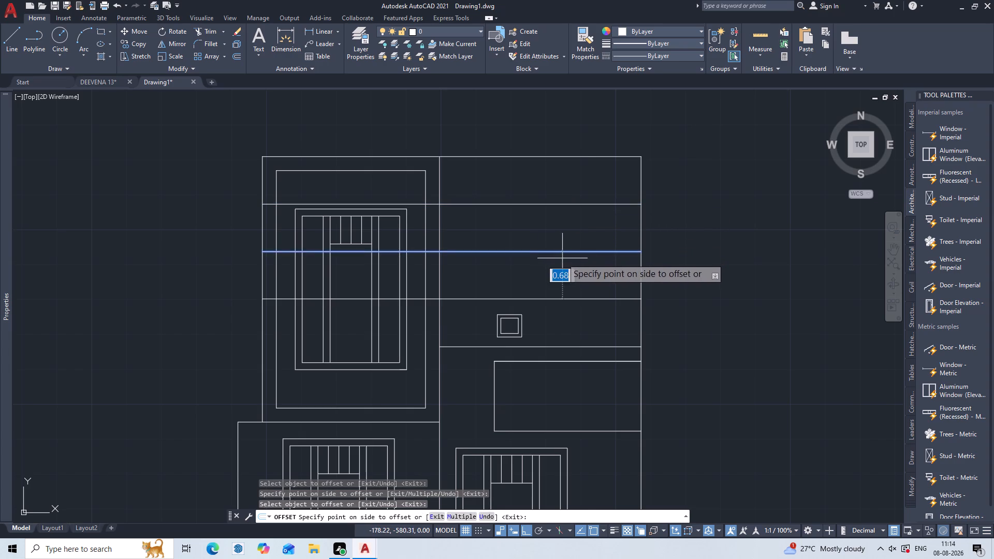
{"action": "left_click", "coordinate": [559, 267]}
{"action": "key", "text": "Escape"}
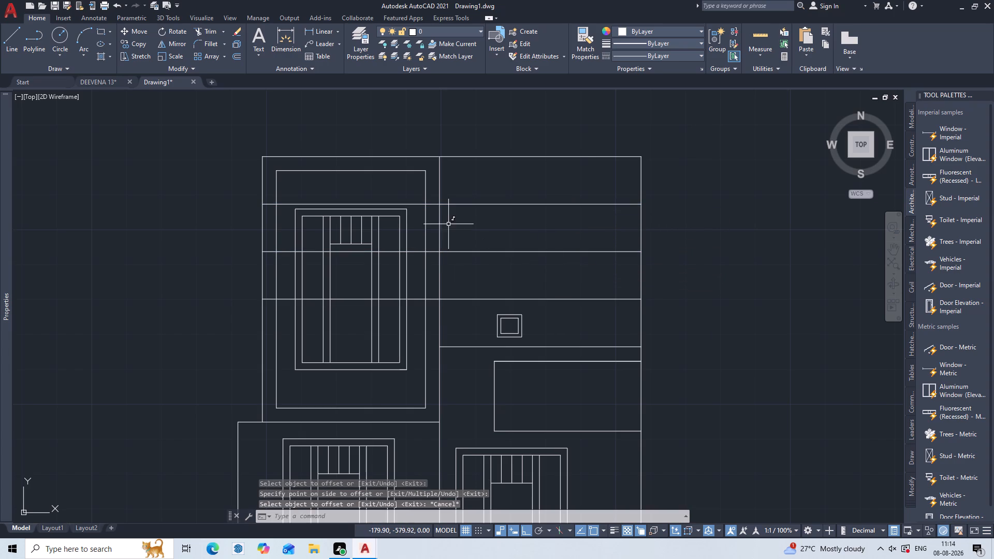
Trim the three offset lines where they cross the gap between the northwest room's inner wall line and the dividing wall line.
{"action": "scroll", "coordinate": [448, 223], "scroll_direction": "up", "scroll_amount": 2}
{"action": "middle_click_drag", "start_coordinate": [448, 223], "coordinate": [504, 222]}
{"action": "type", "text": "tr"}
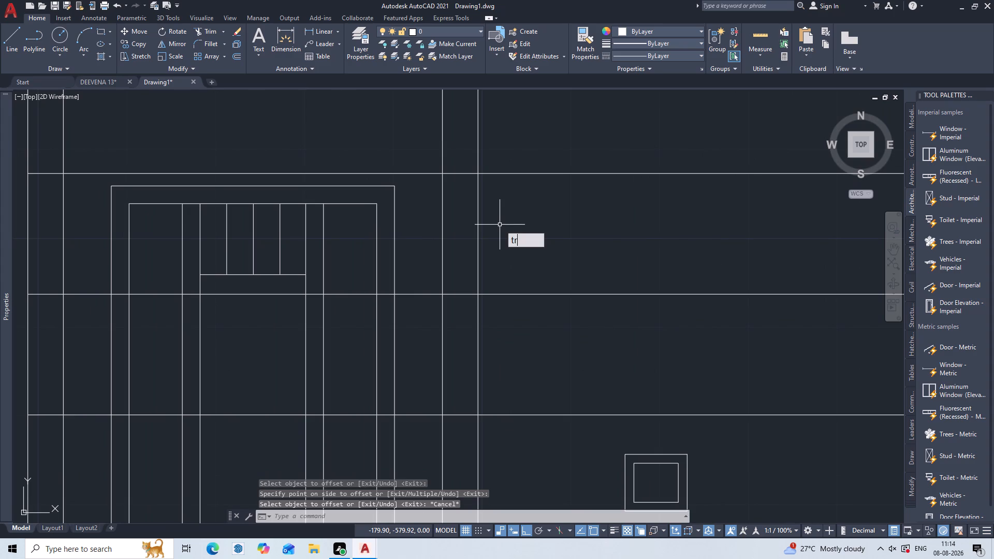
{"action": "key", "text": "Return"}
{"action": "left_click", "coordinate": [457, 168]}
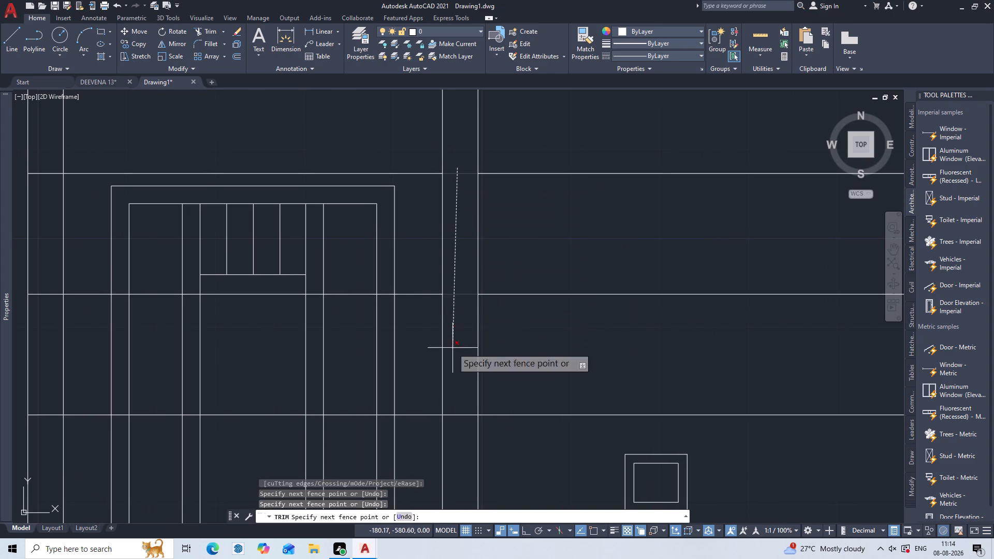
{"action": "left_click", "coordinate": [459, 426]}
{"action": "key", "text": "Escape"}
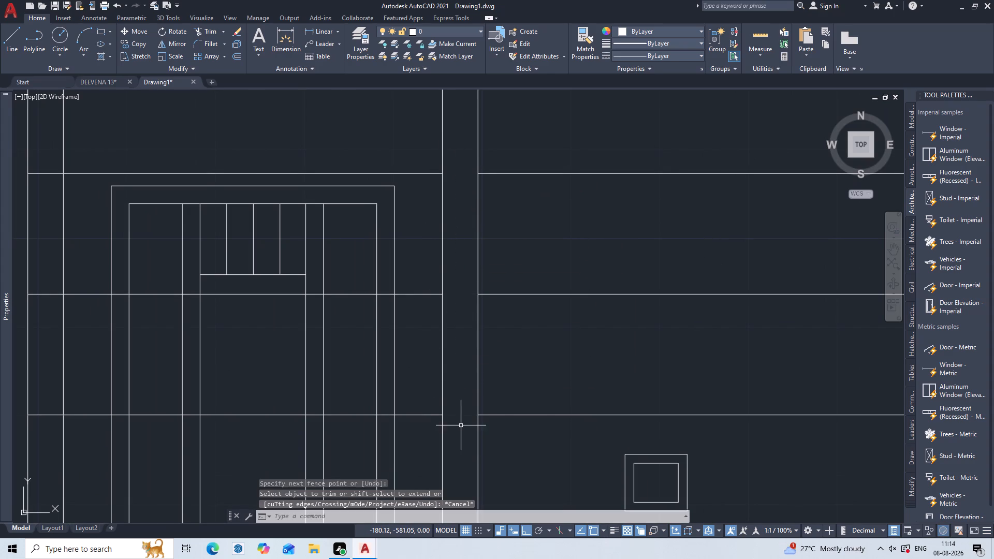
Delete the three leftover offset line segments crossing the northwest room.
{"action": "scroll", "coordinate": [444, 352], "scroll_direction": "down", "scroll_amount": 2}
{"action": "middle_click_drag", "start_coordinate": [443, 351], "coordinate": [535, 275]}
{"action": "scroll", "coordinate": [384, 260], "scroll_direction": "up", "scroll_amount": 1}
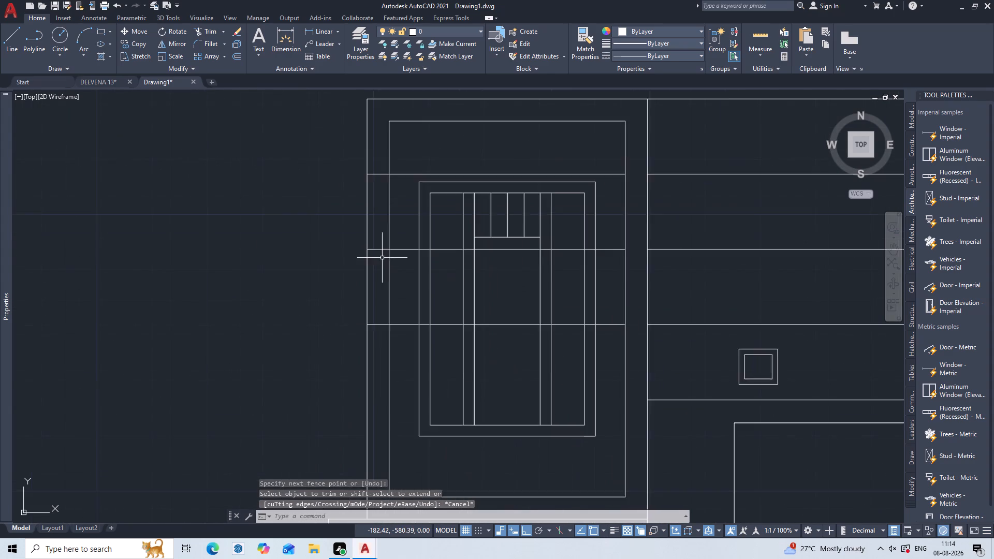
{"action": "scroll", "coordinate": [382, 258], "scroll_direction": "up", "scroll_amount": 1}
{"action": "left_click", "coordinate": [420, 116]}
{"action": "left_click", "coordinate": [410, 136]}
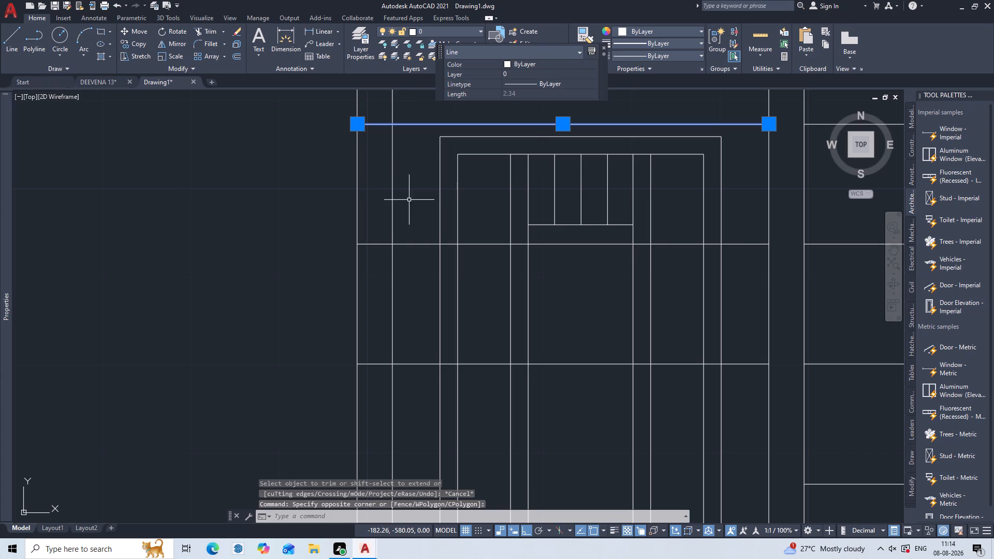
{"action": "left_click", "coordinate": [418, 235]}
{"action": "left_click", "coordinate": [412, 272]}
{"action": "left_click", "coordinate": [419, 357]}
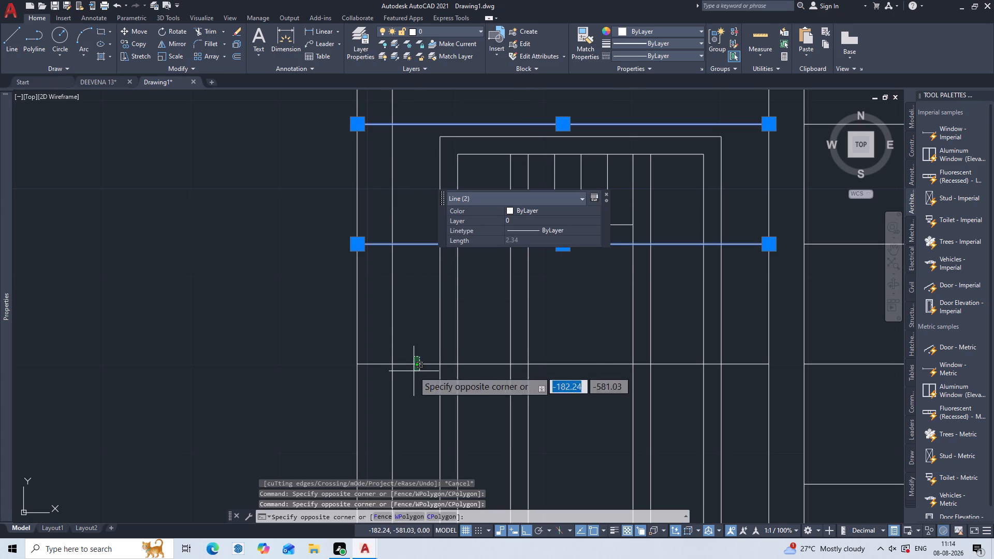
{"action": "double_click", "coordinate": [414, 372]}
{"action": "key", "text": "Delete"}
{"action": "scroll", "coordinate": [498, 314], "scroll_direction": "down", "scroll_amount": 2}
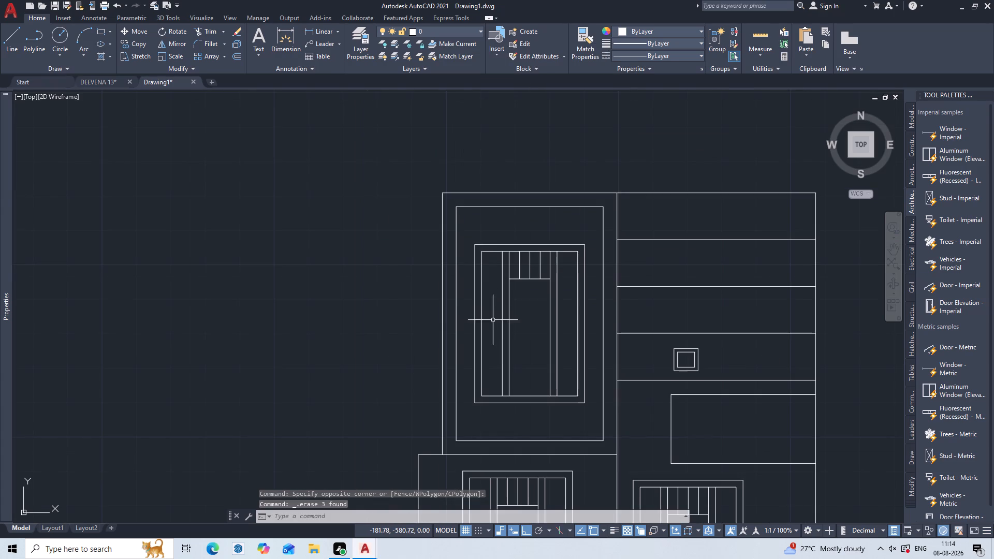
Move the pair of nested rectangles by its centre to midway between the two lines bounding the lowest strip.
{"action": "middle_click_drag", "start_coordinate": [493, 320], "coordinate": [323, 320]}
{"action": "scroll", "coordinate": [561, 338], "scroll_direction": "up", "scroll_amount": 1}
{"action": "middle_click_drag", "start_coordinate": [535, 351], "coordinate": [556, 327]}
{"action": "key", "text": "m"}
{"action": "key", "text": "Return"}
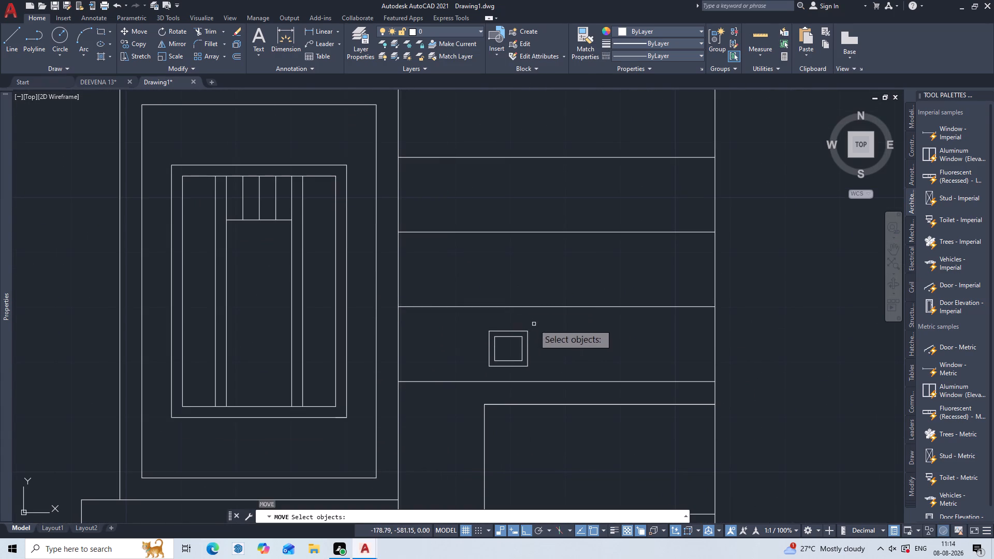
{"action": "left_click", "coordinate": [537, 325]}
{"action": "left_click", "coordinate": [474, 373]}
{"action": "key", "text": "Return"}
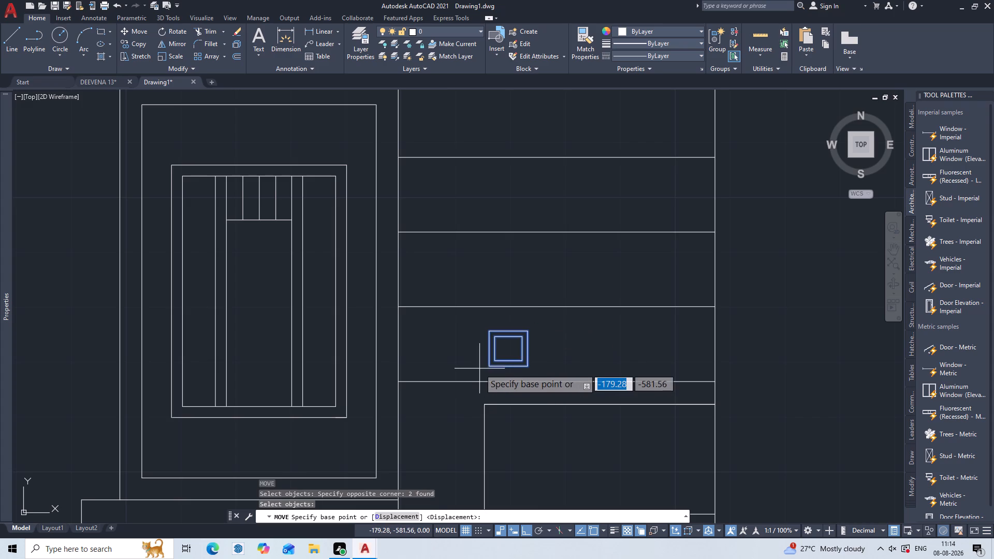
{"action": "left_click", "coordinate": [509, 349]}
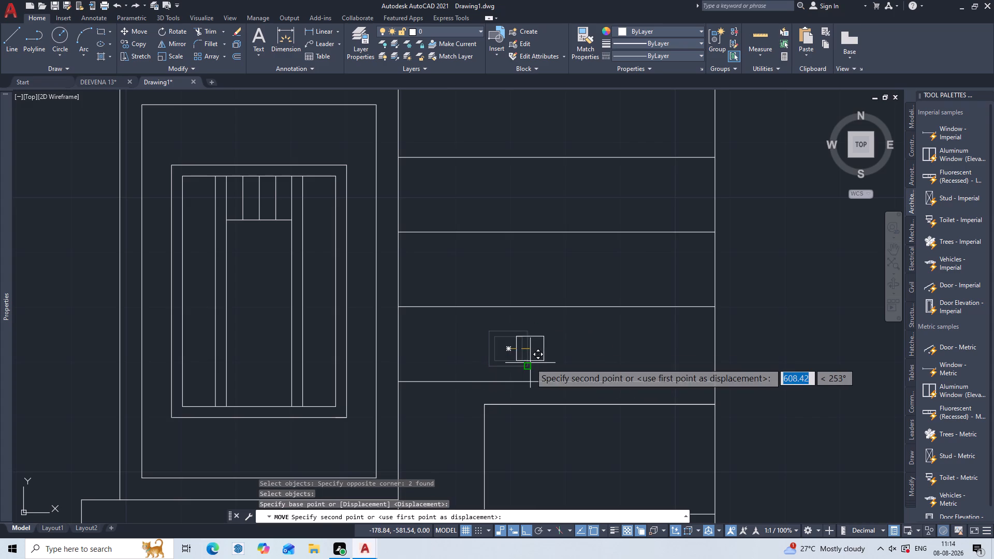
{"action": "type", "text": "m2p"}
{"action": "key", "text": "Return"}
{"action": "key", "text": "F8"}
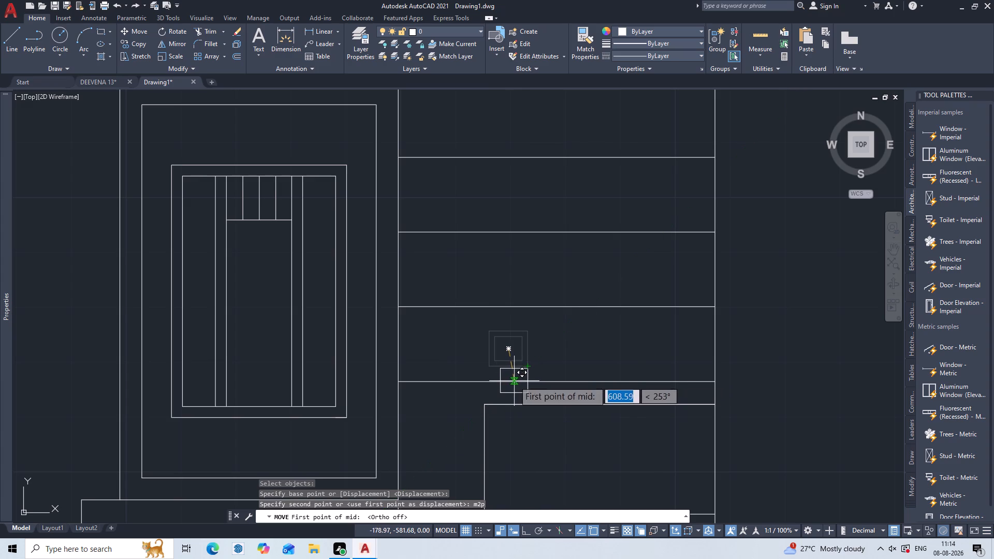
{"action": "left_click", "coordinate": [507, 377]}
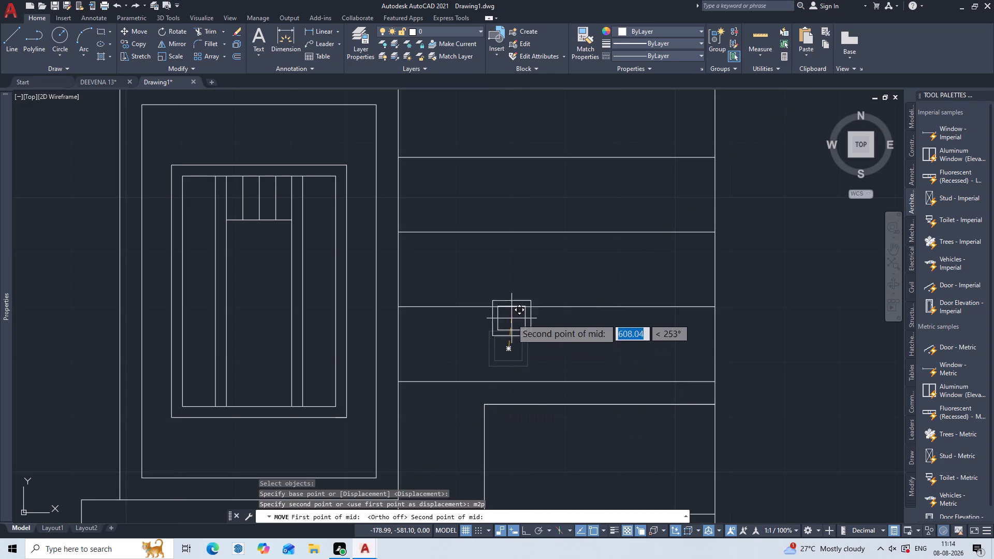
{"action": "key", "text": "F8"}
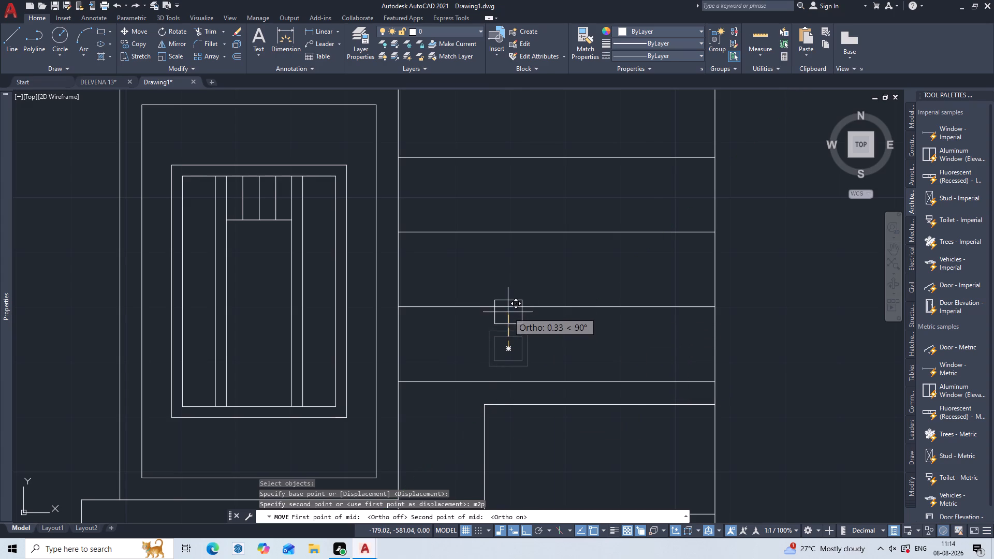
{"action": "left_click", "coordinate": [507, 308]}
Move the pair of nested rectangles by its centre up to midway between the lines bounding the second strip from the bottom.
{"action": "key", "text": "m"}
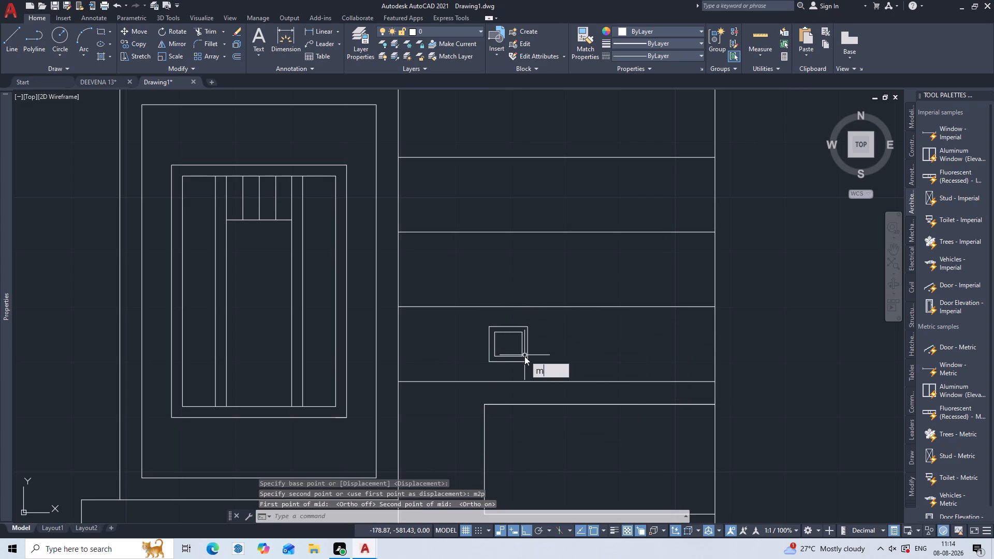
{"action": "key", "text": "Return"}
{"action": "left_click", "coordinate": [533, 321]}
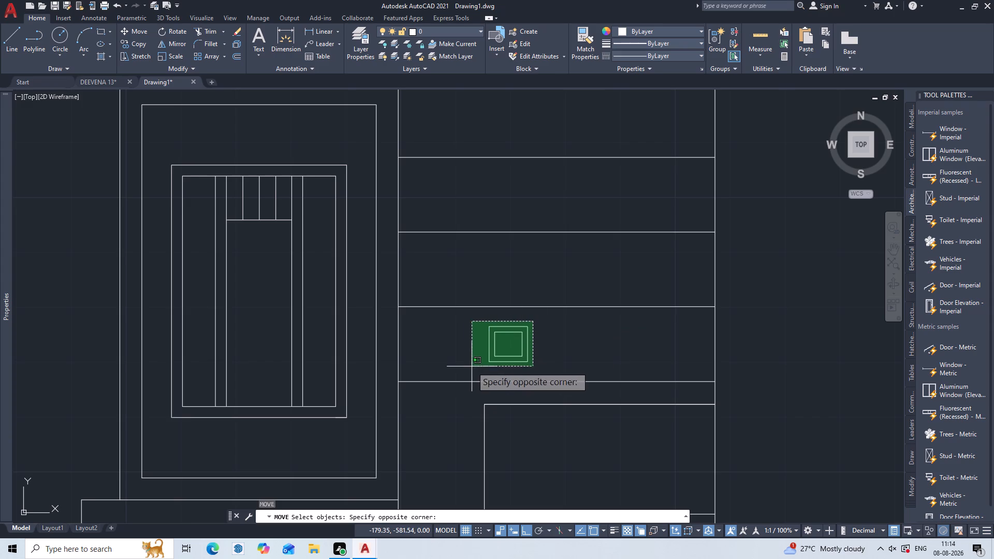
{"action": "left_click", "coordinate": [470, 371]}
{"action": "key", "text": "Return"}
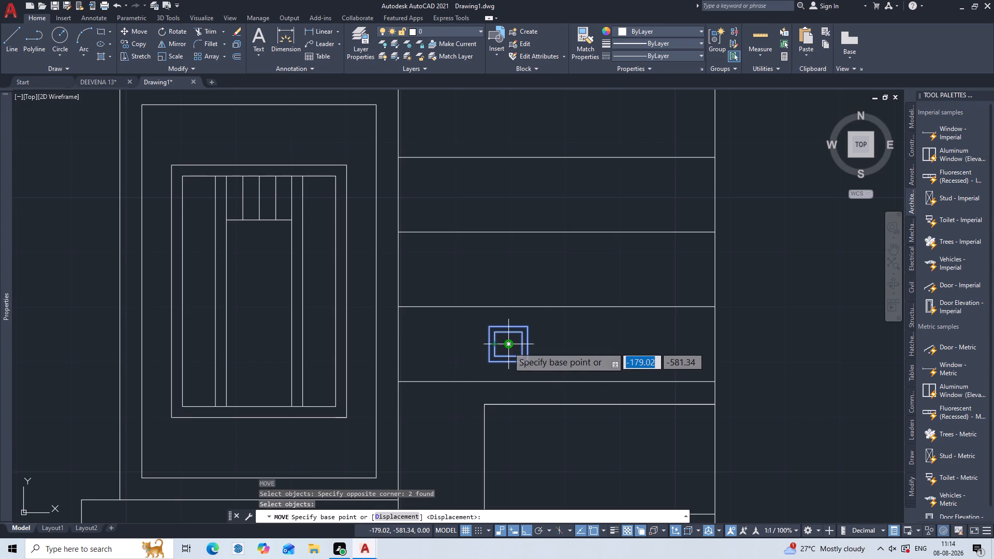
{"action": "left_click", "coordinate": [509, 347]}
{"action": "key", "text": "m"}
{"action": "key", "text": "2"}
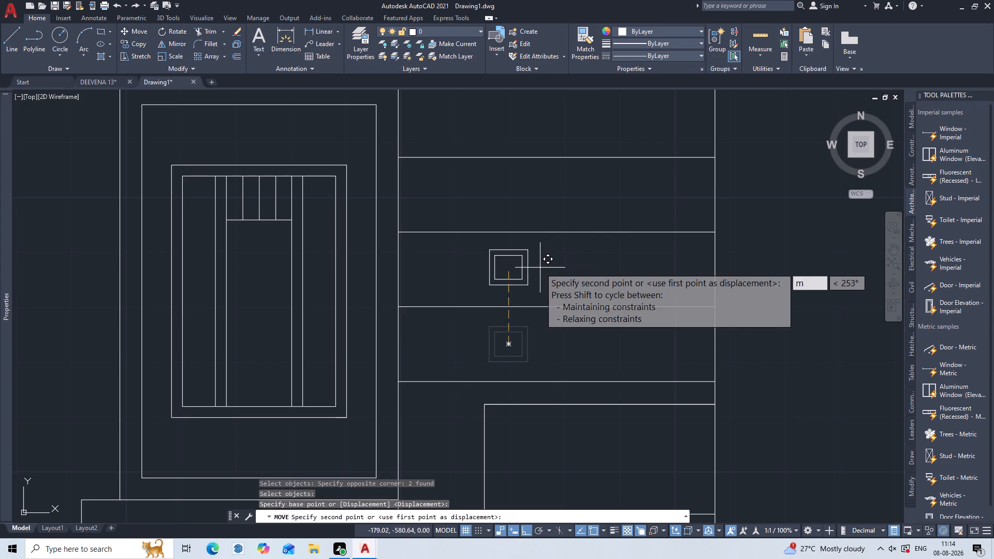
{"action": "key", "text": "p"}
{"action": "key", "text": "Return"}
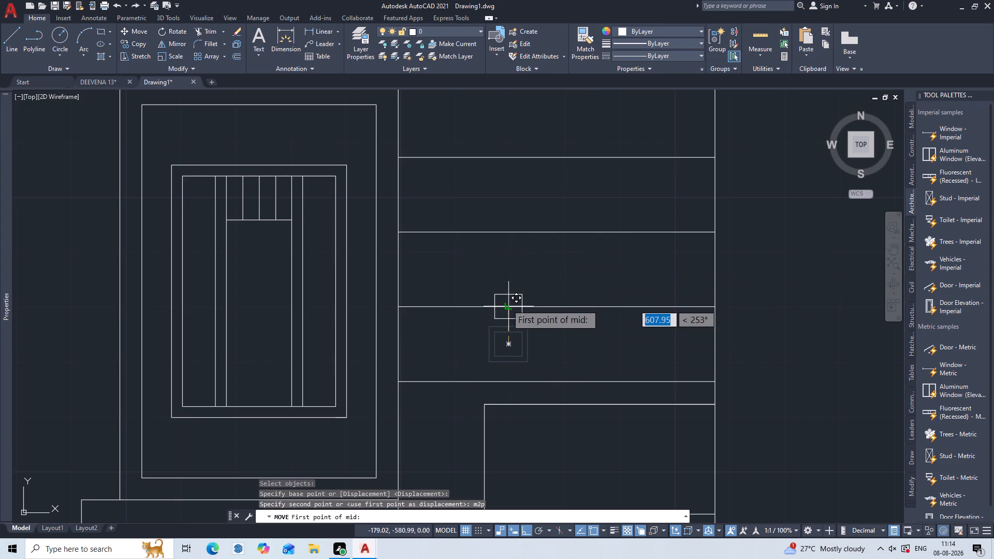
{"action": "left_click", "coordinate": [507, 304]}
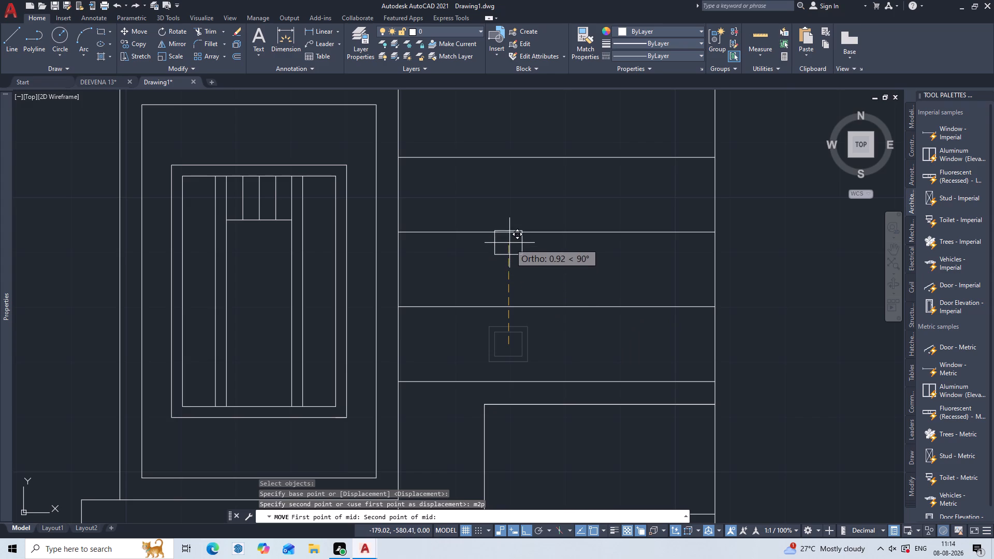
{"action": "left_click", "coordinate": [507, 236]}
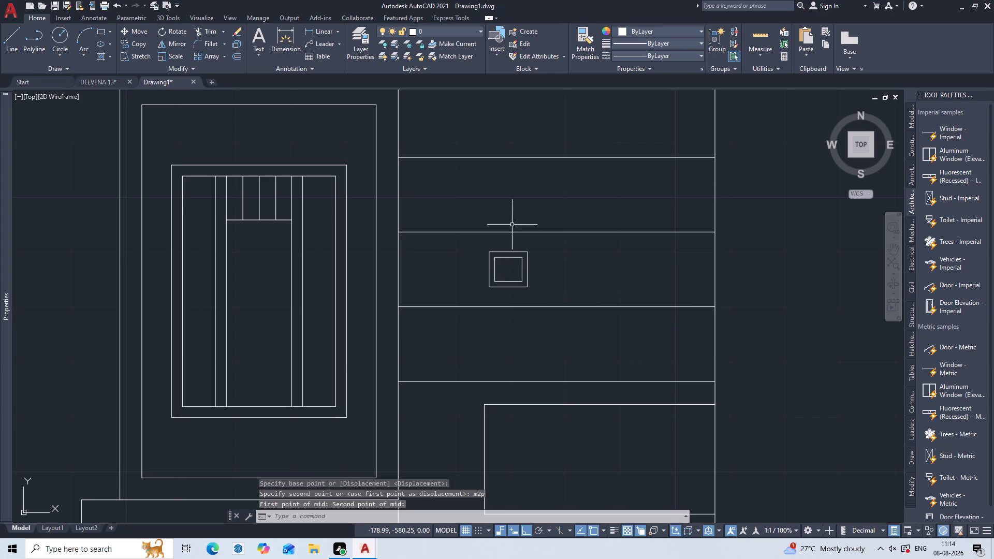
Copy the pair of nested rectangles by its centre down to midway between the lines bounding the lowest strip.
{"action": "middle_click", "coordinate": [518, 211]}
{"action": "type", "text": "cop"}
{"action": "key", "text": "Return"}
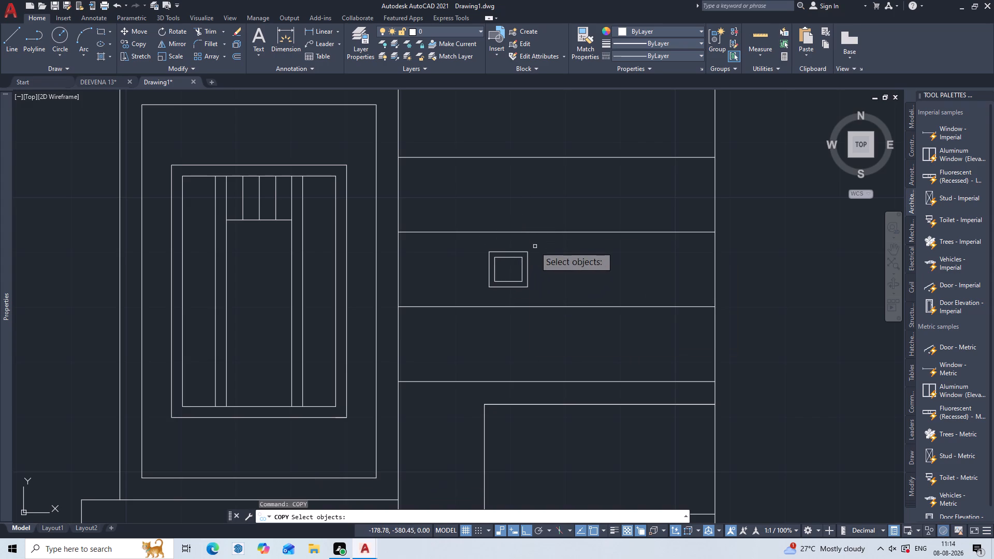
{"action": "left_click", "coordinate": [535, 246]}
{"action": "left_click", "coordinate": [471, 297]}
{"action": "key", "text": "Return"}
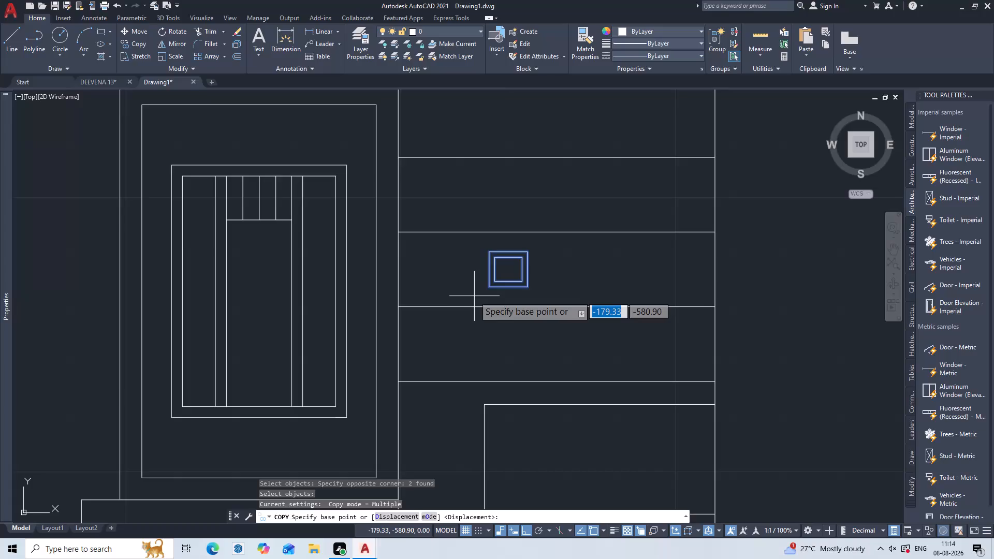
{"action": "left_click", "coordinate": [511, 270]}
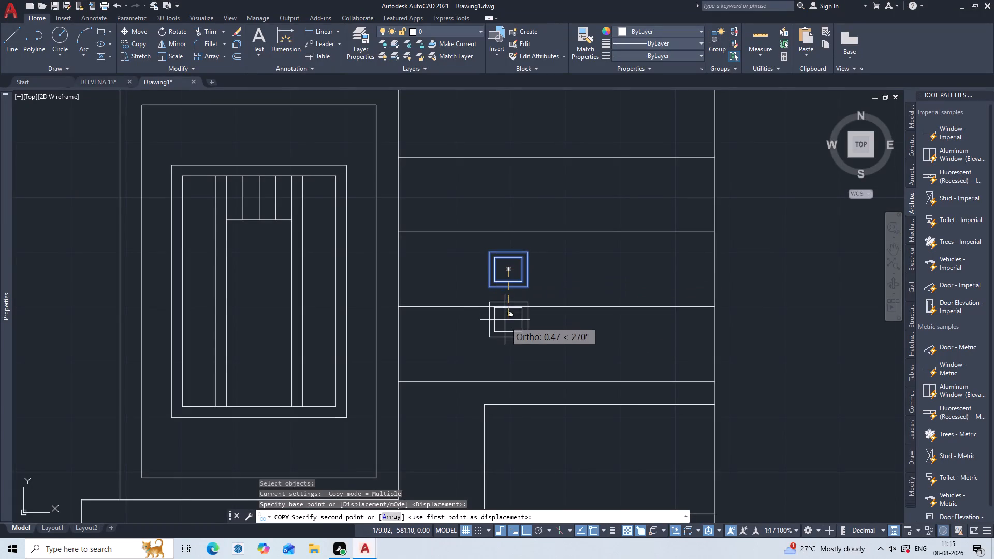
{"action": "type", "text": "m2"}
{"action": "key", "text": "p"}
{"action": "key", "text": "Return"}
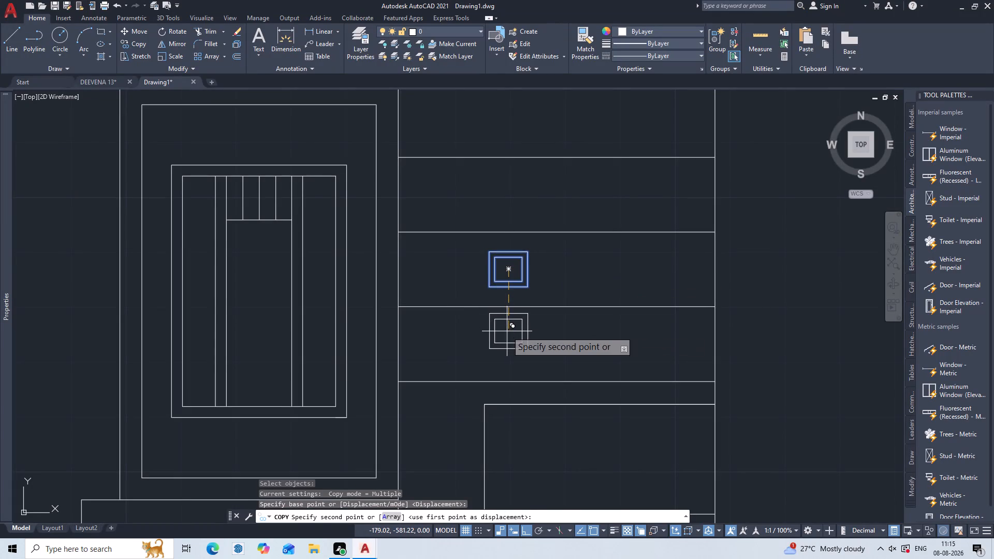
{"action": "left_click", "coordinate": [510, 305]}
{"action": "left_click", "coordinate": [507, 384]}
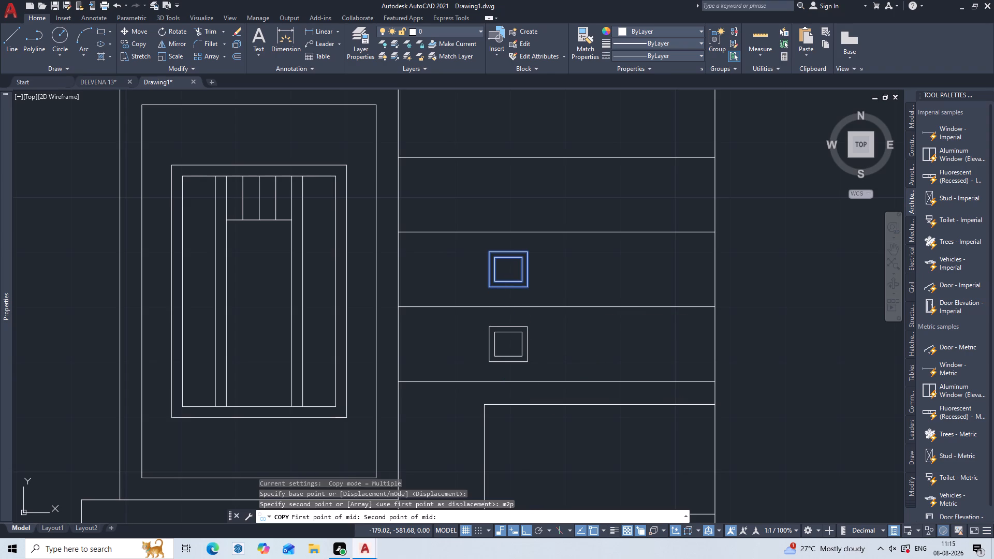
Place another copy of the nested rectangles midway between the lines bounding the third strip from the bottom.
{"action": "key", "text": "m"}
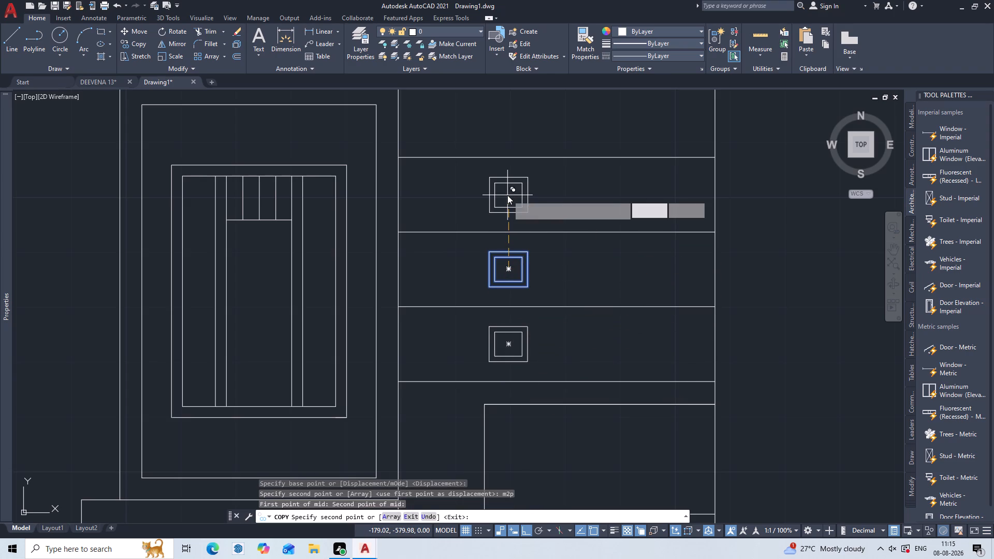
{"action": "key", "text": "2"}
{"action": "key", "text": "p"}
{"action": "key", "text": "Return"}
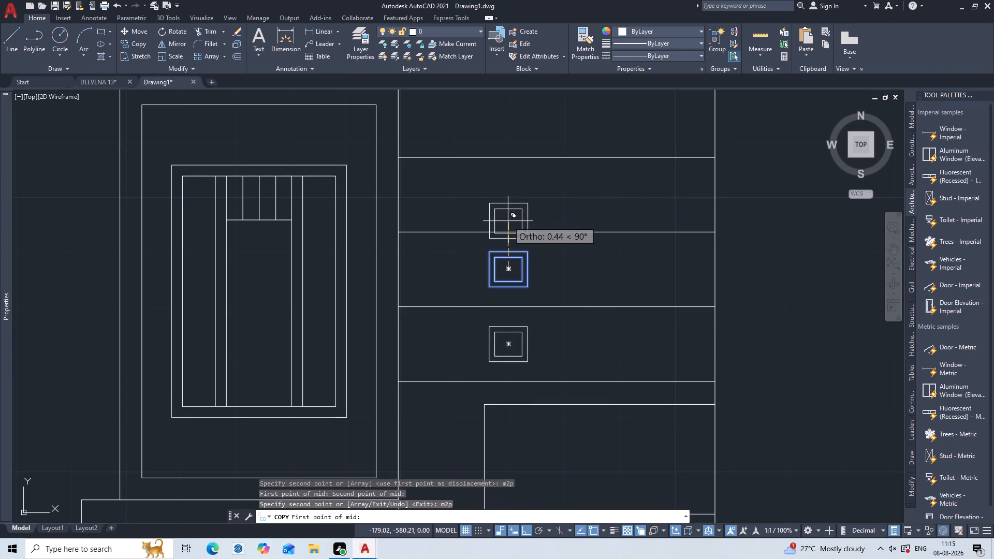
{"action": "left_click", "coordinate": [507, 236]}
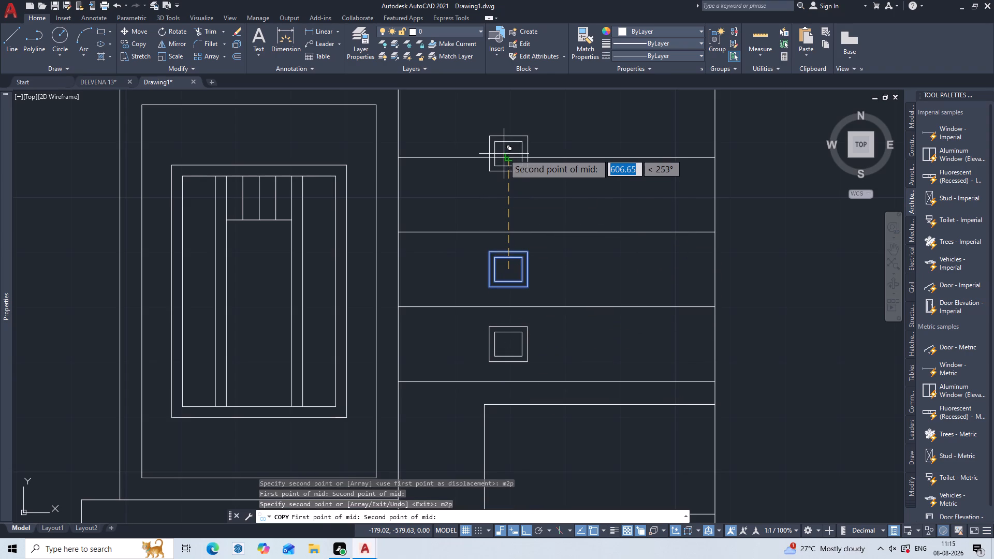
{"action": "double_click", "coordinate": [506, 159]}
{"action": "middle_click_drag", "start_coordinate": [502, 133], "coordinate": [494, 190]}
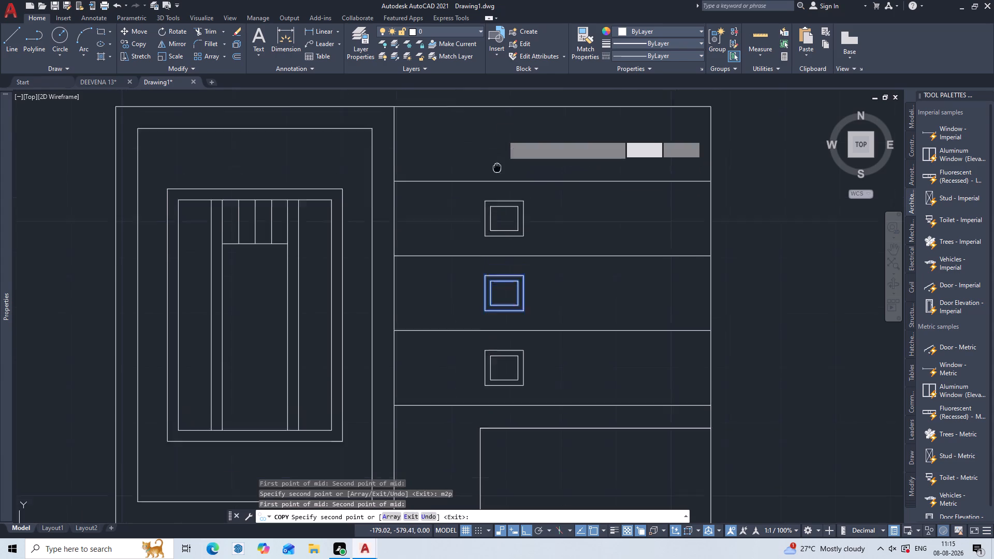
{"action": "middle_click_drag", "start_coordinate": [494, 190], "coordinate": [488, 218]}
{"action": "key", "text": "Return"}
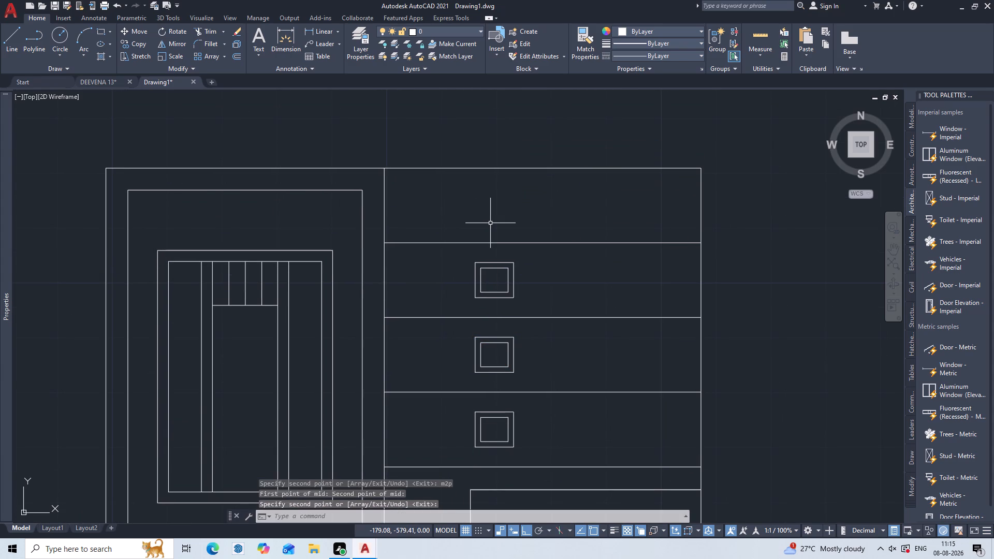
{"action": "key", "text": "Escape"}
{"action": "key", "text": "Escape"}
{"action": "key", "text": "Escape"}
{"action": "key", "text": "Escape"}
{"action": "key", "text": "Escape"}
{"action": "key", "text": "Escape"}
{"action": "key", "text": "Escape"}
Copy the third strip's nested rectangles by their centre up to midway between the lines bounding the top strip.
{"action": "type", "text": "co"}
{"action": "key", "text": "p"}
{"action": "key", "text": "Return"}
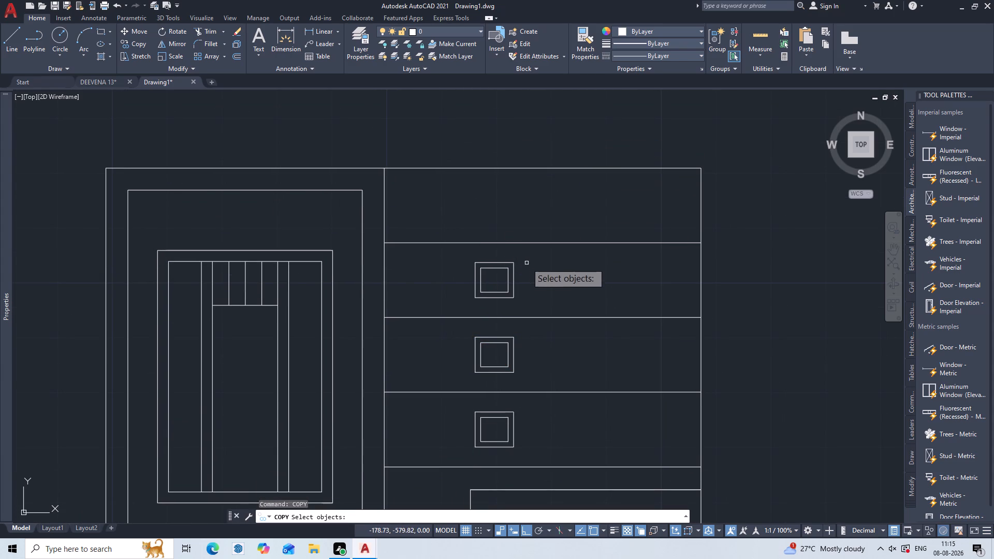
{"action": "left_click", "coordinate": [527, 257]}
{"action": "left_click", "coordinate": [458, 305]}
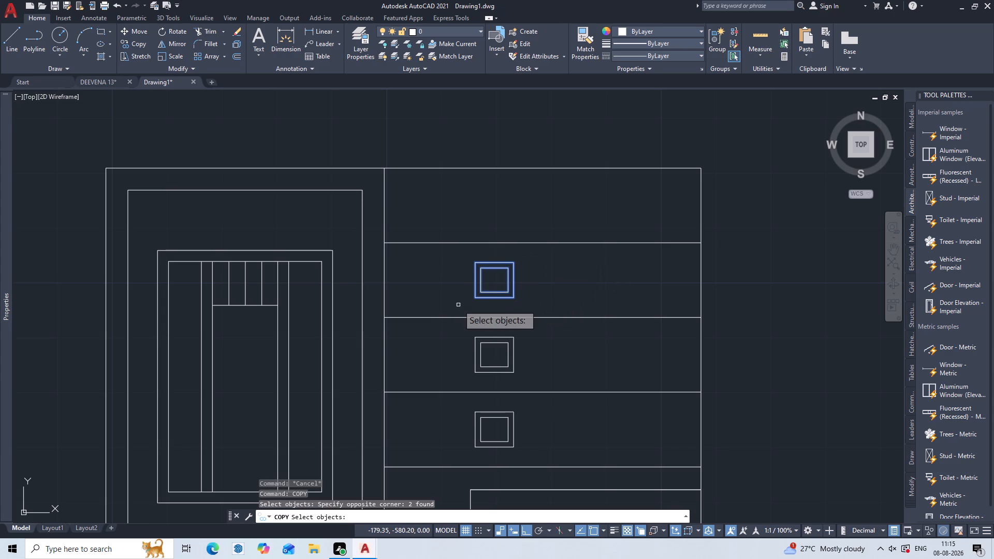
{"action": "key", "text": "Return"}
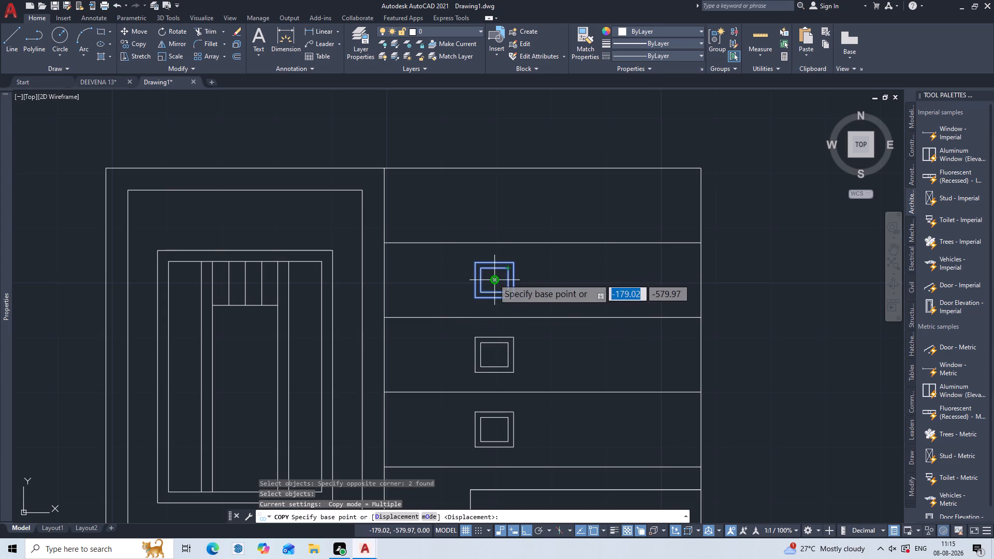
{"action": "left_click", "coordinate": [493, 278]}
{"action": "type", "text": "m2"}
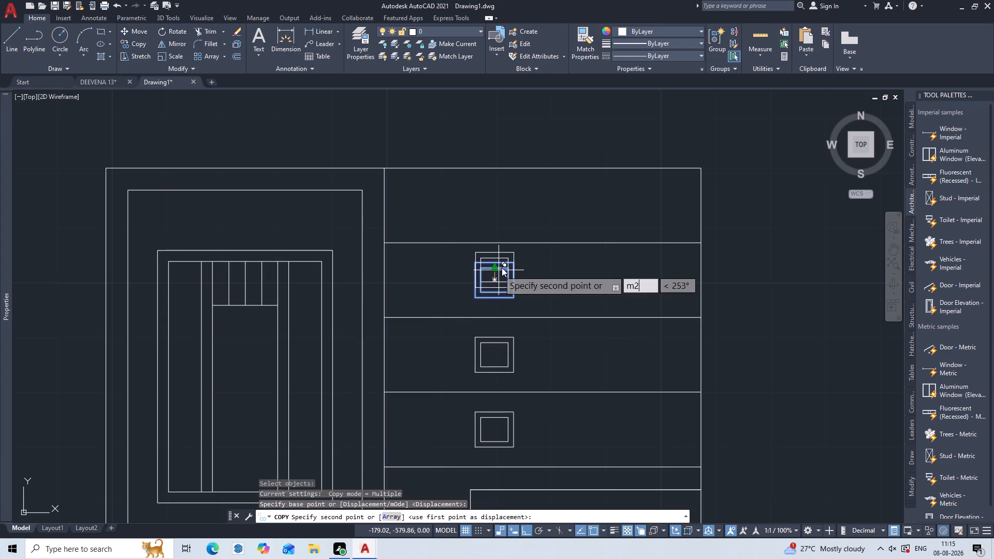
{"action": "key", "text": "p"}
{"action": "key", "text": "Return"}
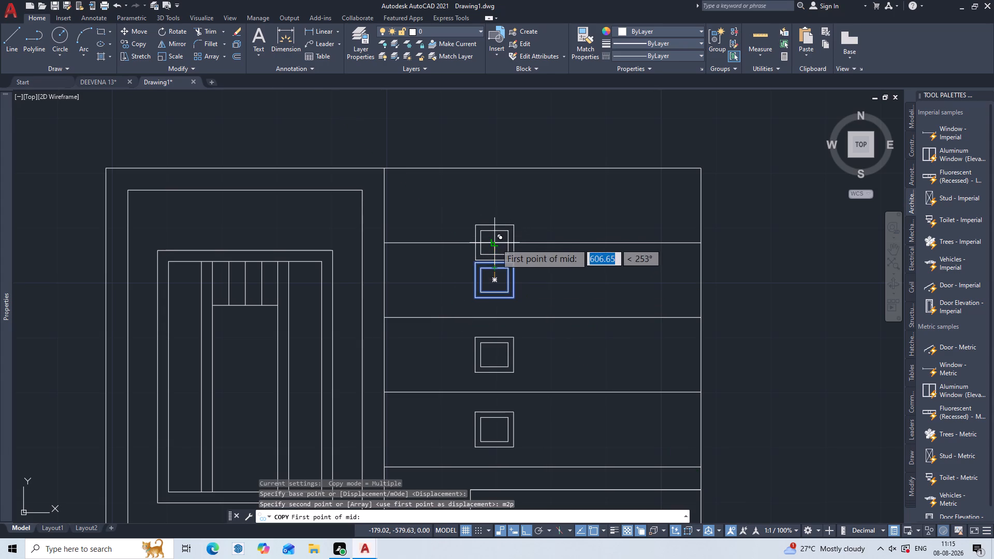
{"action": "left_click", "coordinate": [496, 243]}
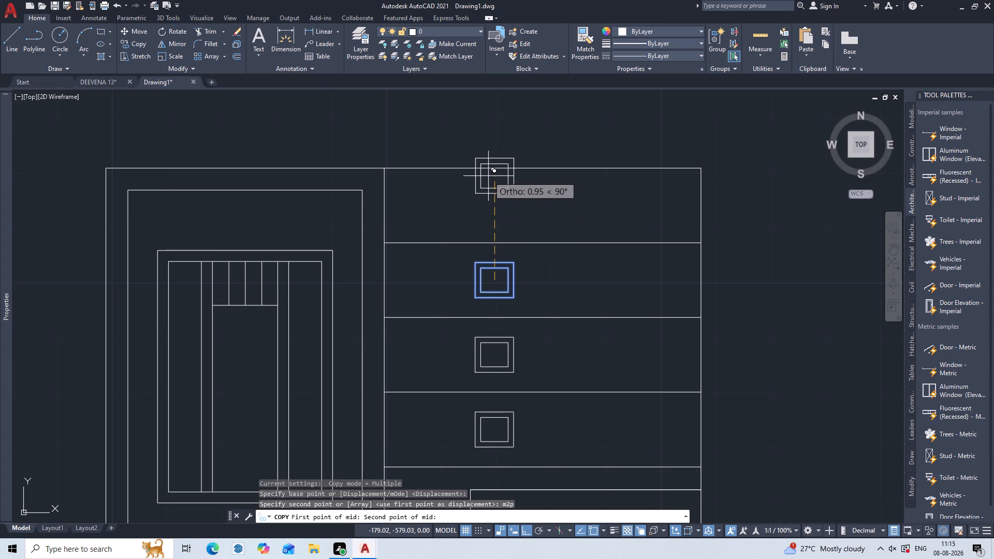
{"action": "left_click", "coordinate": [496, 166]}
{"action": "key", "text": "Escape"}
{"action": "key", "text": "Escape"}
{"action": "key", "text": "Escape"}
{"action": "key", "text": "Escape"}
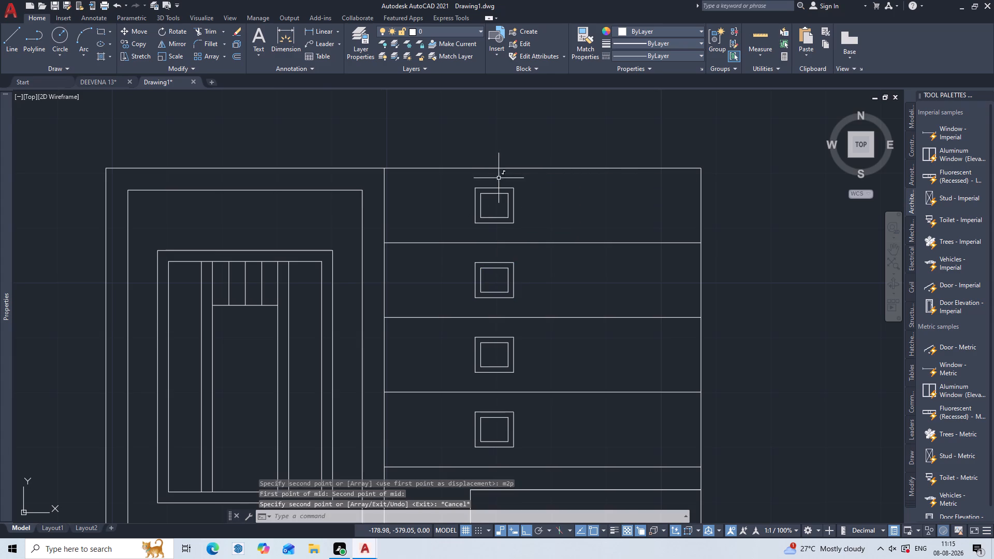
Move all four pairs of nested rectangles together about 0.3 horizontally west, towards the dividing wall line.
{"action": "scroll", "coordinate": [509, 242], "scroll_direction": "down", "scroll_amount": 1}
{"action": "middle_click_drag", "start_coordinate": [515, 287], "coordinate": [570, 161]}
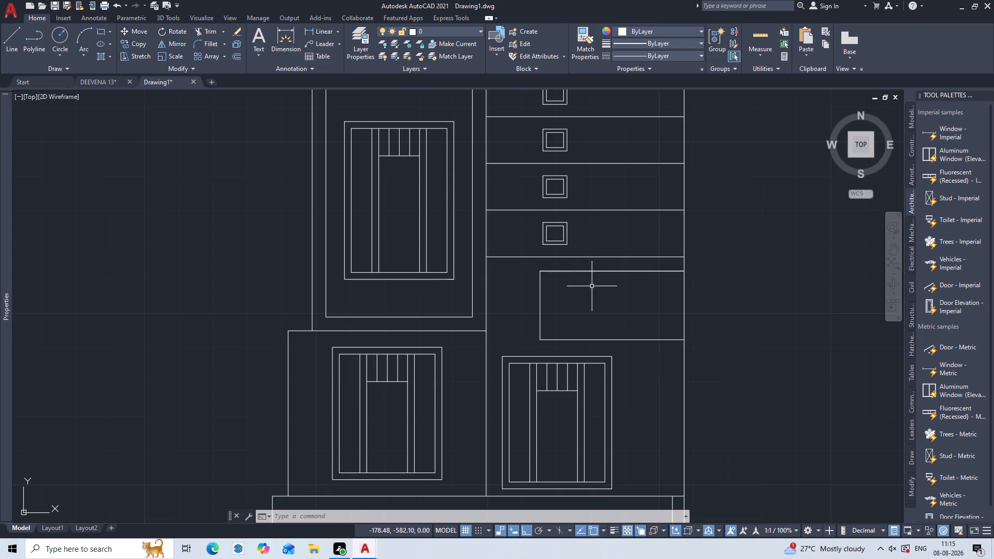
{"action": "scroll", "coordinate": [590, 291], "scroll_direction": "down", "scroll_amount": 1}
{"action": "middle_click_drag", "start_coordinate": [609, 245], "coordinate": [633, 220]}
{"action": "scroll", "coordinate": [569, 281], "scroll_direction": "up", "scroll_amount": 1}
{"action": "middle_click_drag", "start_coordinate": [569, 281], "coordinate": [545, 342]}
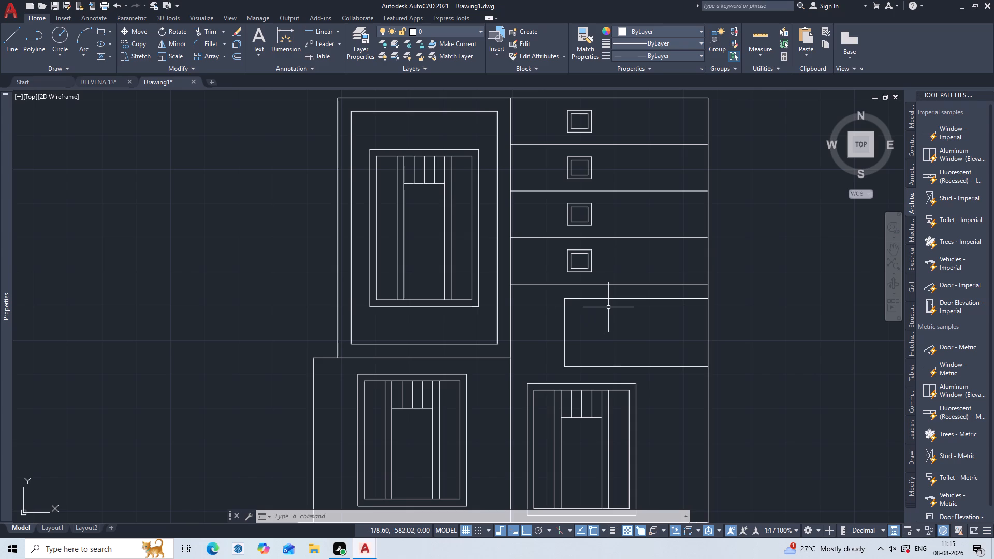
{"action": "middle_click_drag", "start_coordinate": [608, 307], "coordinate": [582, 371]}
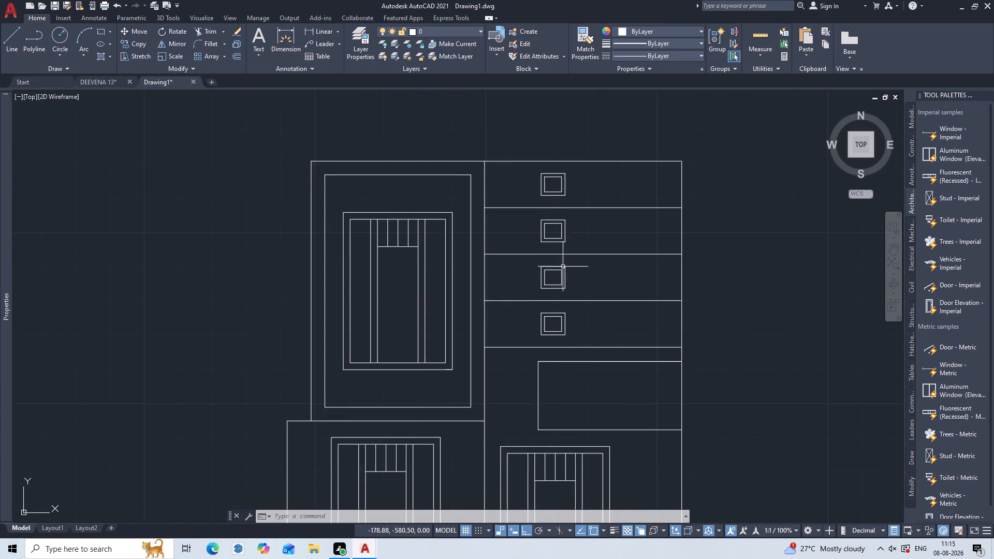
{"action": "scroll", "coordinate": [597, 169], "scroll_direction": "up", "scroll_amount": 1}
{"action": "left_click", "coordinate": [566, 168]}
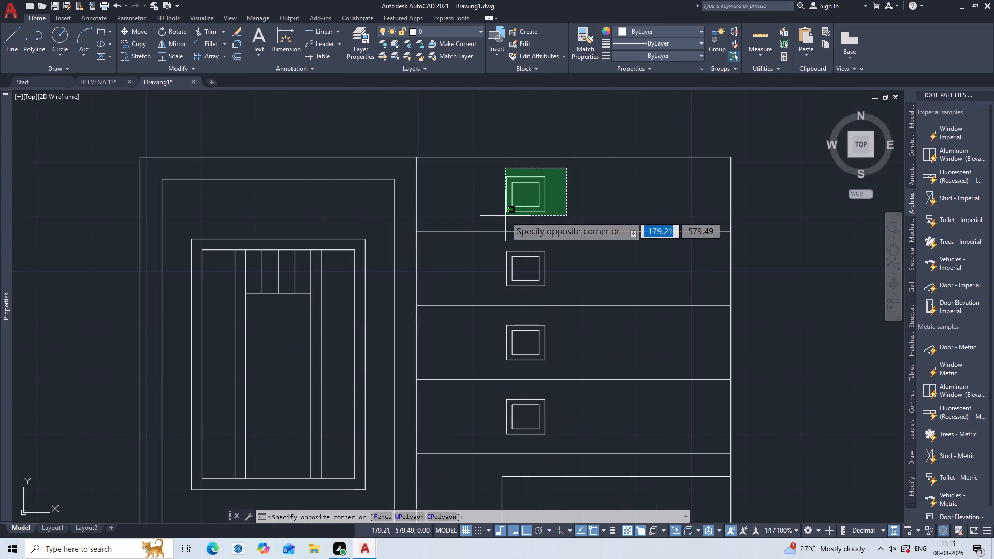
{"action": "left_click", "coordinate": [505, 216]}
{"action": "double_click", "coordinate": [551, 243]}
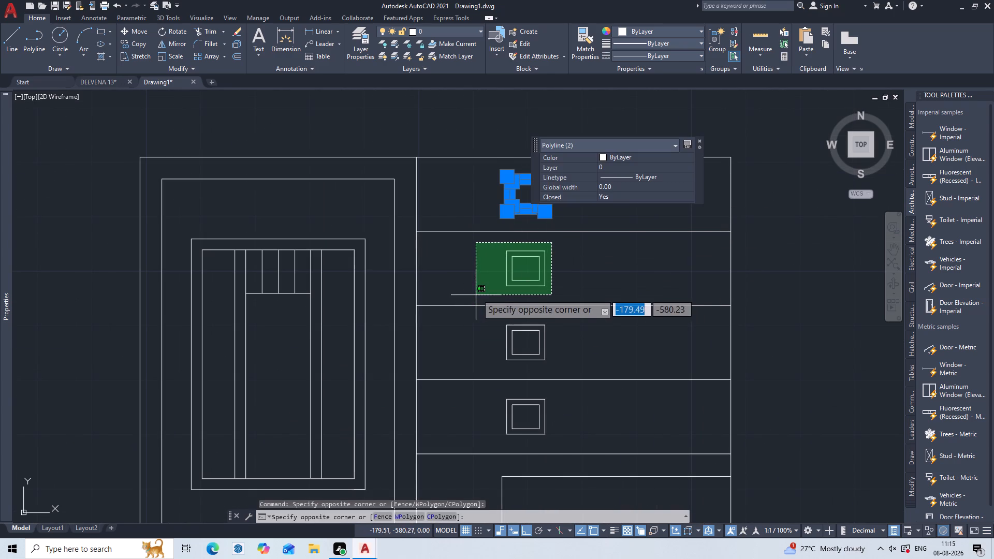
{"action": "left_click", "coordinate": [487, 291]}
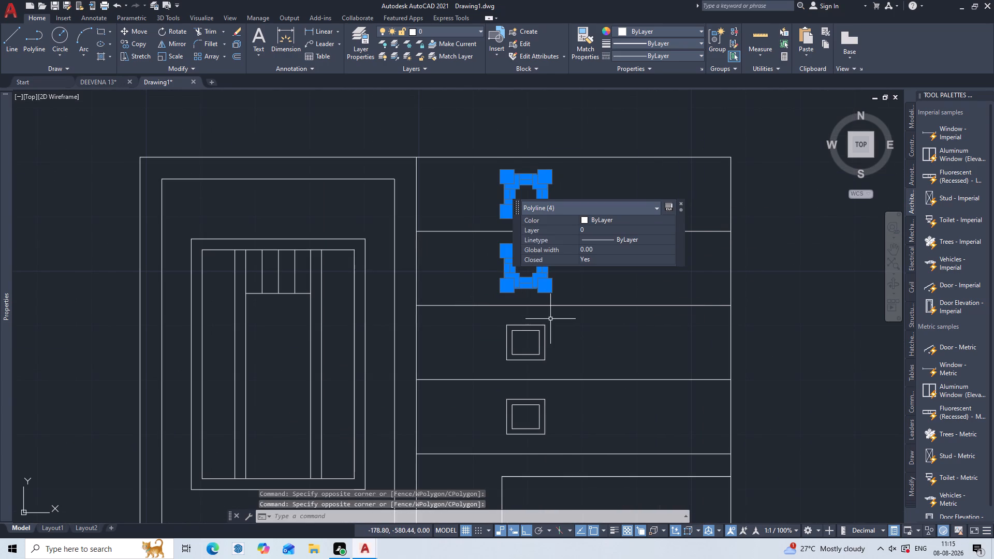
{"action": "double_click", "coordinate": [550, 319]}
{"action": "left_click", "coordinate": [479, 364]}
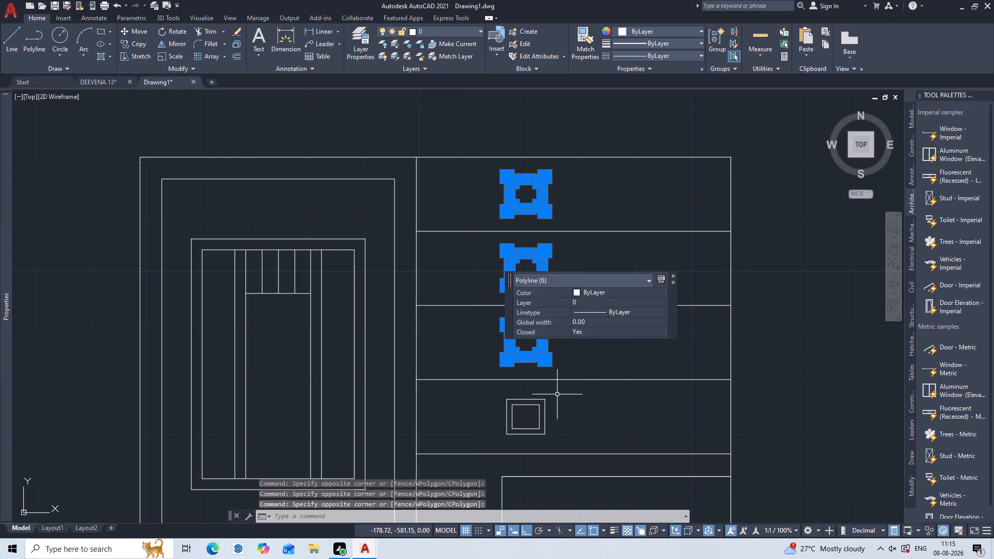
{"action": "left_click", "coordinate": [554, 392]}
{"action": "left_click", "coordinate": [478, 442]}
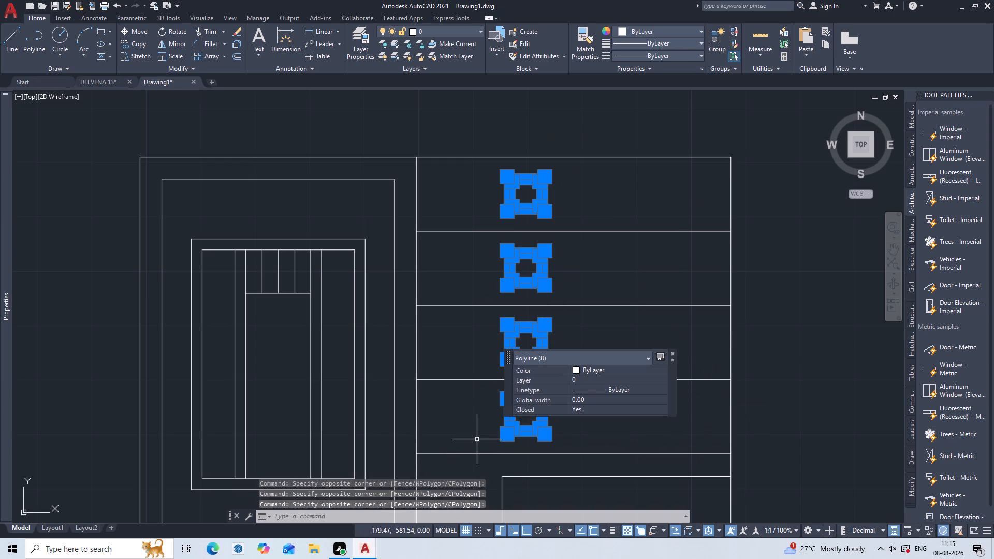
{"action": "key", "text": "m"}
{"action": "key", "text": "Return"}
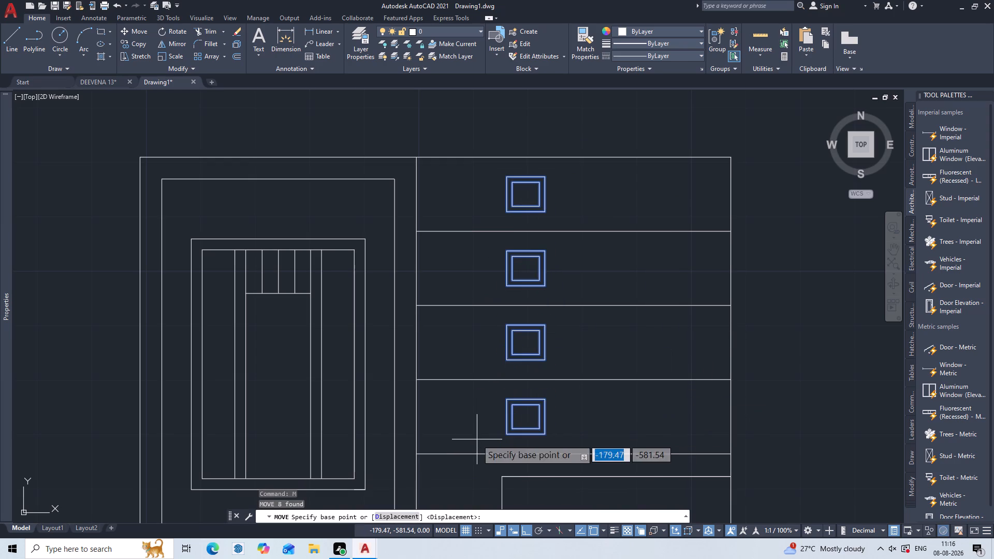
{"action": "left_click", "coordinate": [507, 178]}
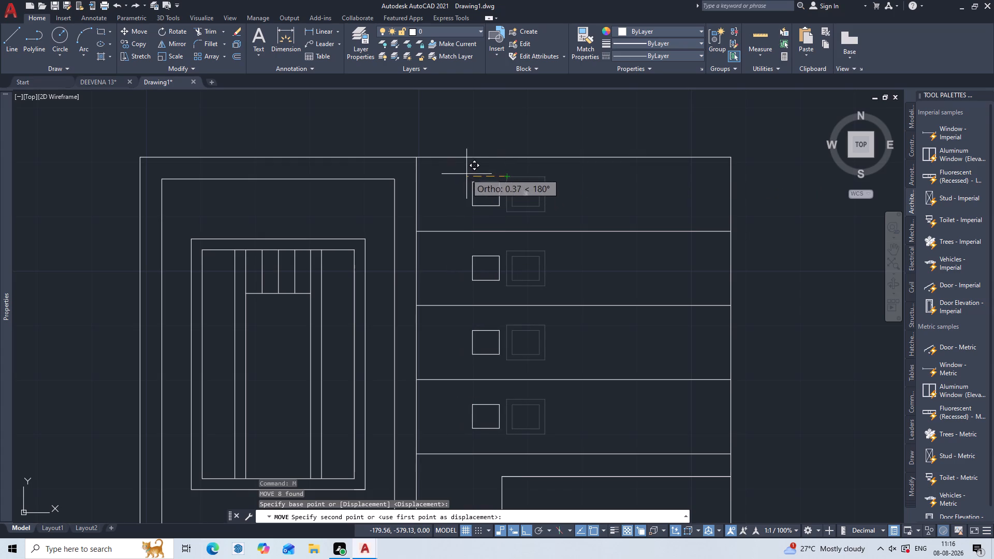
{"action": "left_click", "coordinate": [473, 177]}
{"action": "key", "text": "Escape"}
{"action": "key", "text": "Escape"}
{"action": "key", "text": "Escape"}
{"action": "key", "text": "Escape"}
{"action": "key", "text": "Escape"}
{"action": "key", "text": "Escape"}
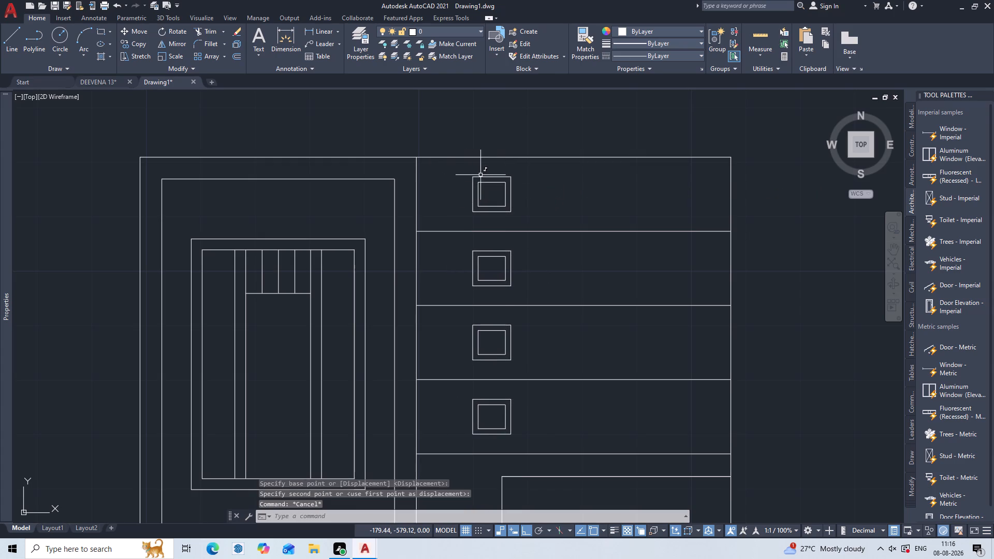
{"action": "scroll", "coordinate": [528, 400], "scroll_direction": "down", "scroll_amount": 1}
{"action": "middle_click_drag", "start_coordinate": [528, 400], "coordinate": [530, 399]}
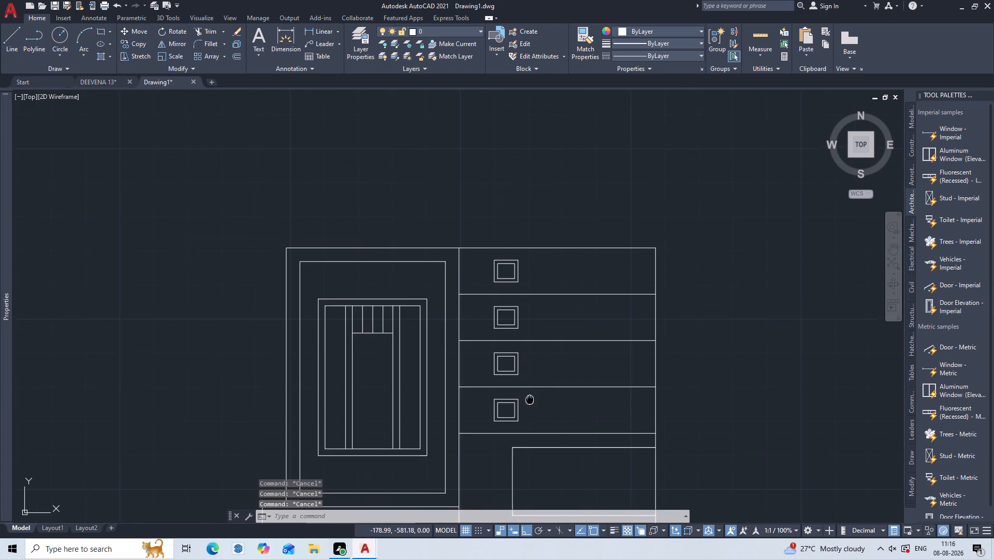
Delete the three horizontal lines running between the four small square windows in the elevation's upper-right bay.
{"action": "middle_click_drag", "start_coordinate": [530, 399], "coordinate": [580, 271]}
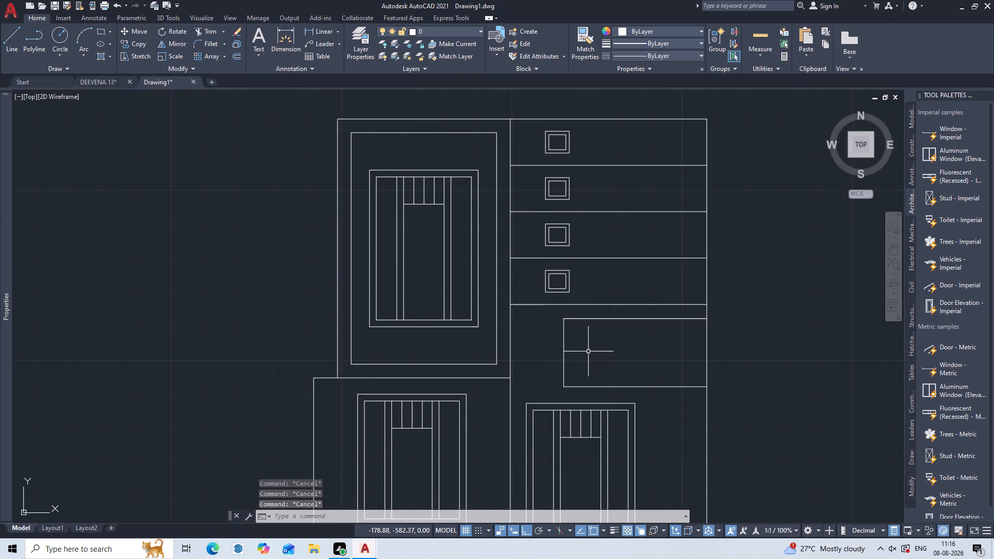
{"action": "middle_click_drag", "start_coordinate": [588, 351], "coordinate": [591, 310]}
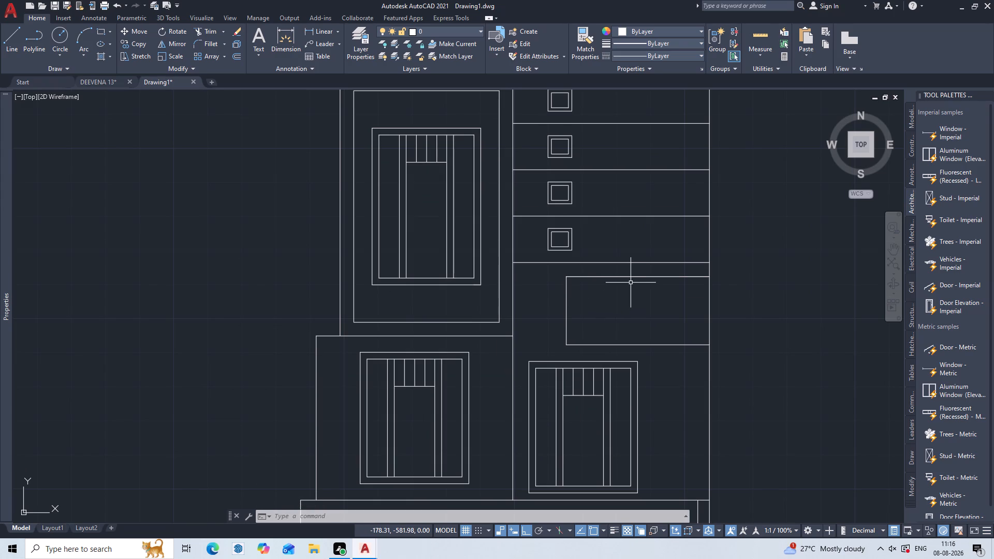
{"action": "left_click", "coordinate": [671, 115]}
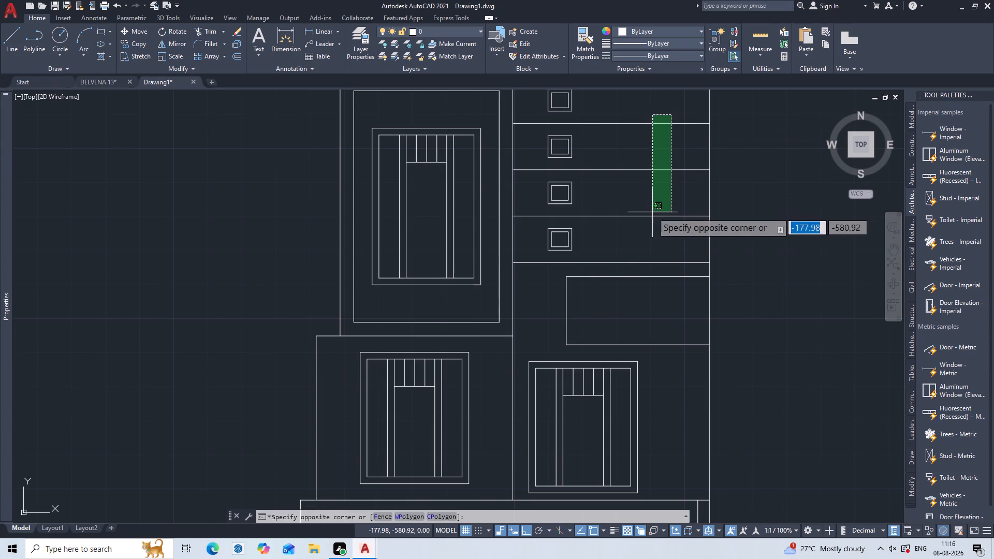
{"action": "left_click", "coordinate": [645, 230]}
{"action": "key", "text": "Delete"}
Offset the left and bottom edges of the wide rectangle below the square windows inward by 0.2.
{"action": "scroll", "coordinate": [650, 228], "scroll_direction": "down", "scroll_amount": 1}
{"action": "middle_click_drag", "start_coordinate": [636, 211], "coordinate": [622, 180]}
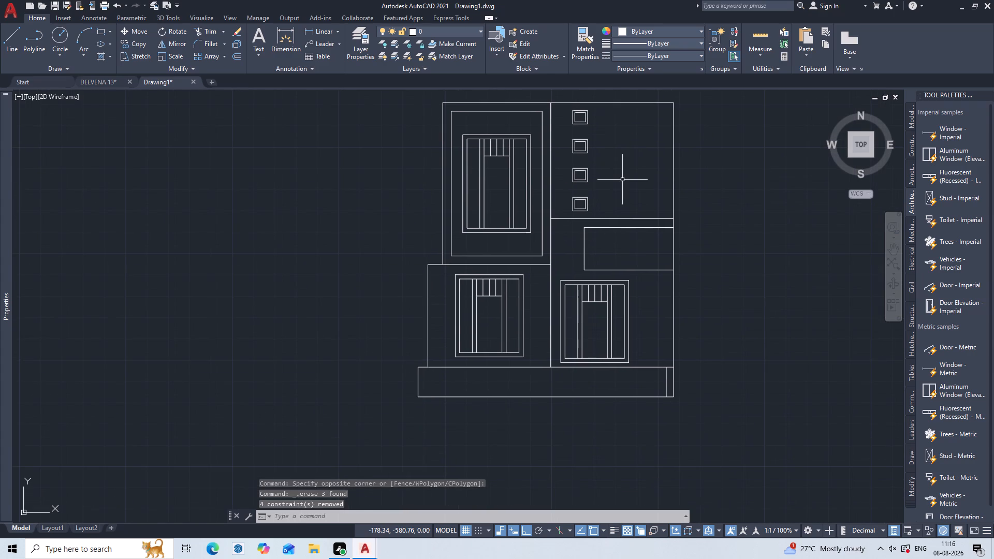
{"action": "scroll", "coordinate": [612, 248], "scroll_direction": "up", "scroll_amount": 1}
{"action": "middle_click_drag", "start_coordinate": [612, 248], "coordinate": [531, 274]}
{"action": "scroll", "coordinate": [531, 274], "scroll_direction": "up", "scroll_amount": 1}
{"action": "key", "text": "o"}
{"action": "key", "text": "Return"}
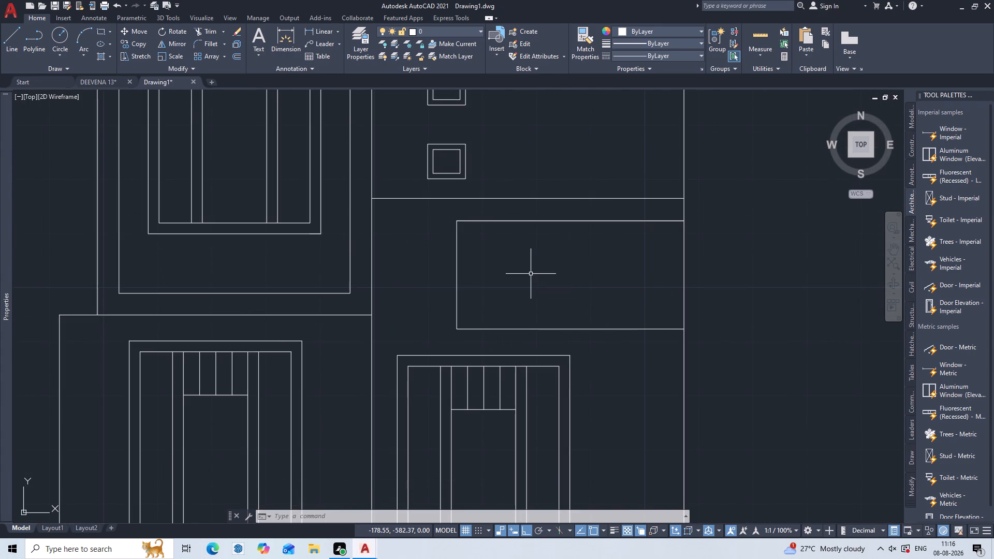
{"action": "key", "text": "0"}
{"action": "key", "text": "period"}
{"action": "key", "text": "2"}
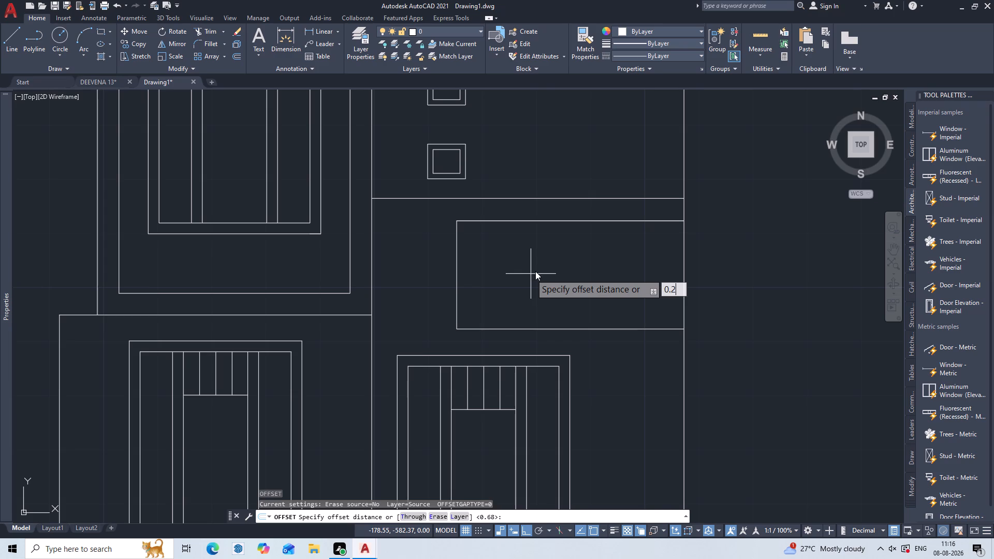
{"action": "key", "text": "Return"}
{"action": "left_click", "coordinate": [542, 219]}
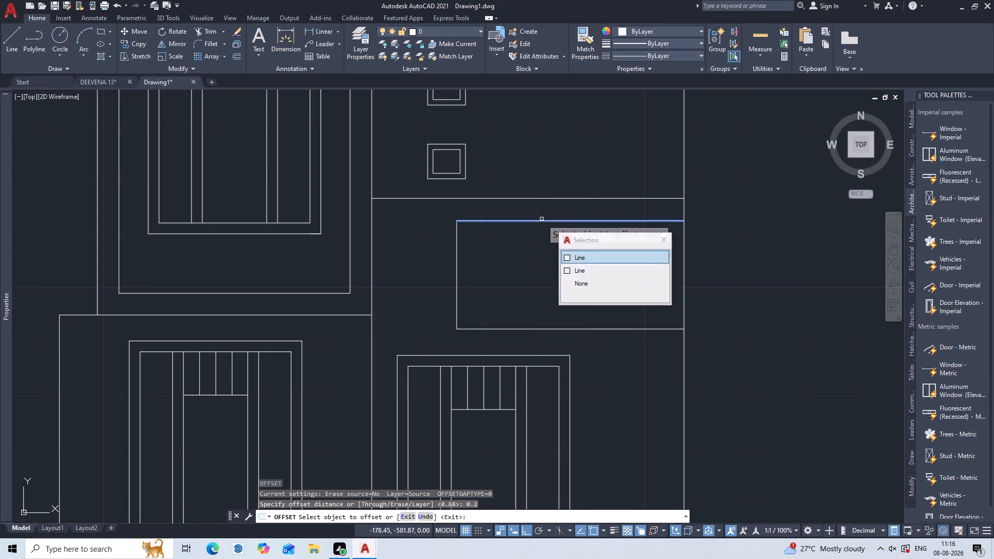
{"action": "left_click", "coordinate": [615, 260]}
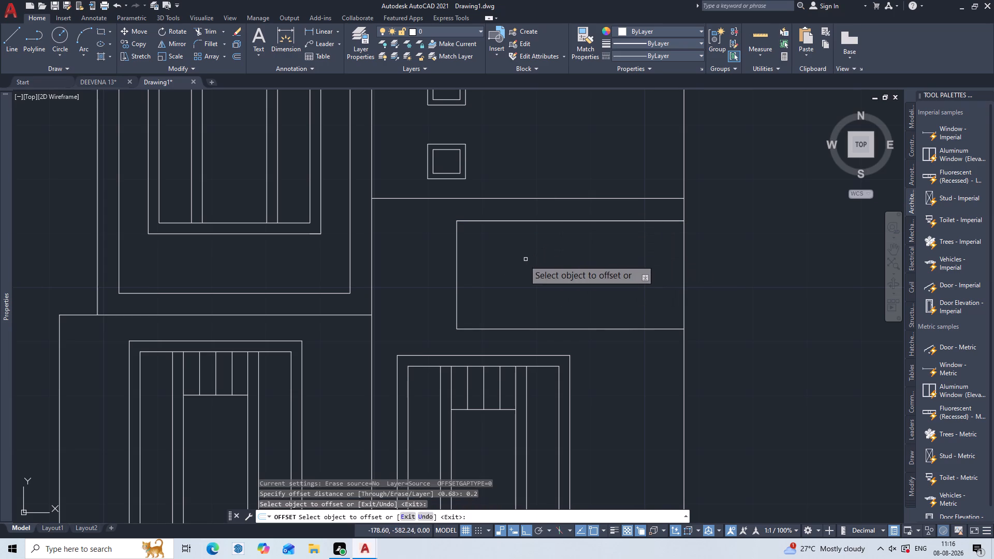
{"action": "left_click", "coordinate": [532, 219]}
{"action": "left_click", "coordinate": [577, 258]}
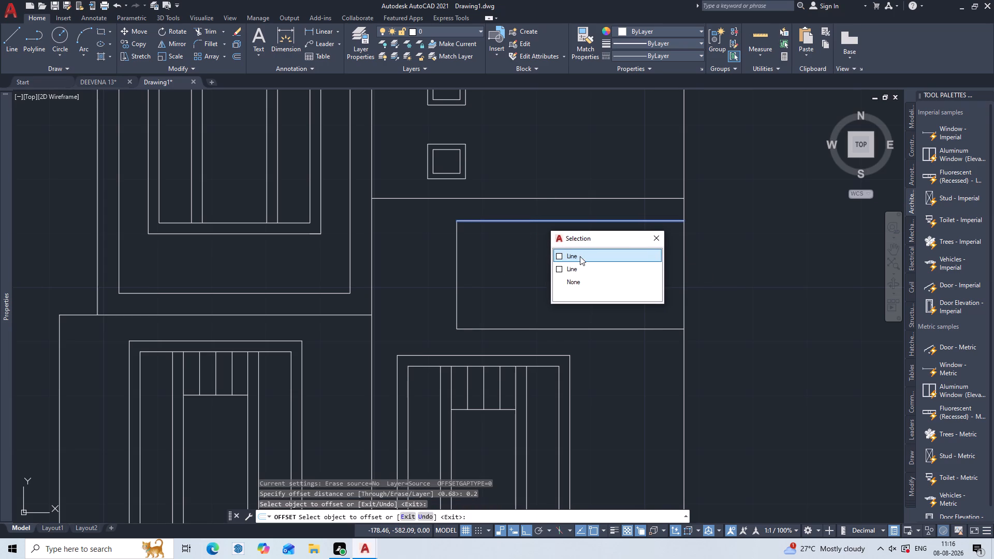
{"action": "left_click", "coordinate": [580, 255]}
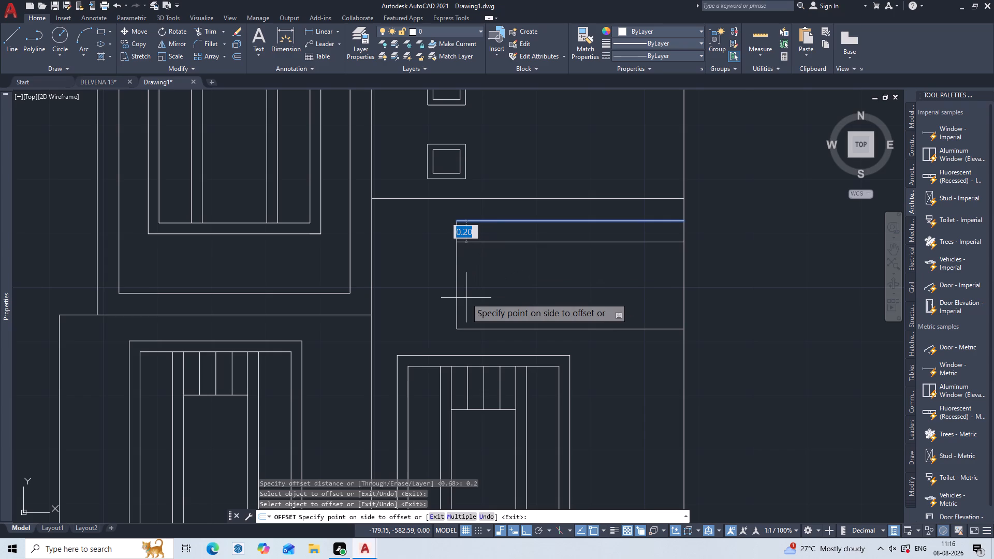
{"action": "key", "text": "Return"}
{"action": "key", "text": "Return"}
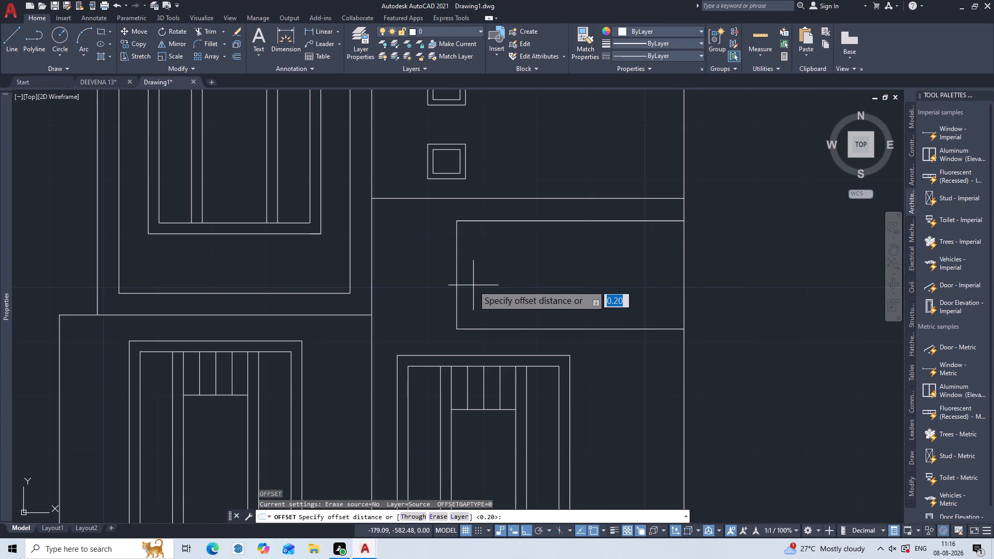
{"action": "key", "text": "Return"}
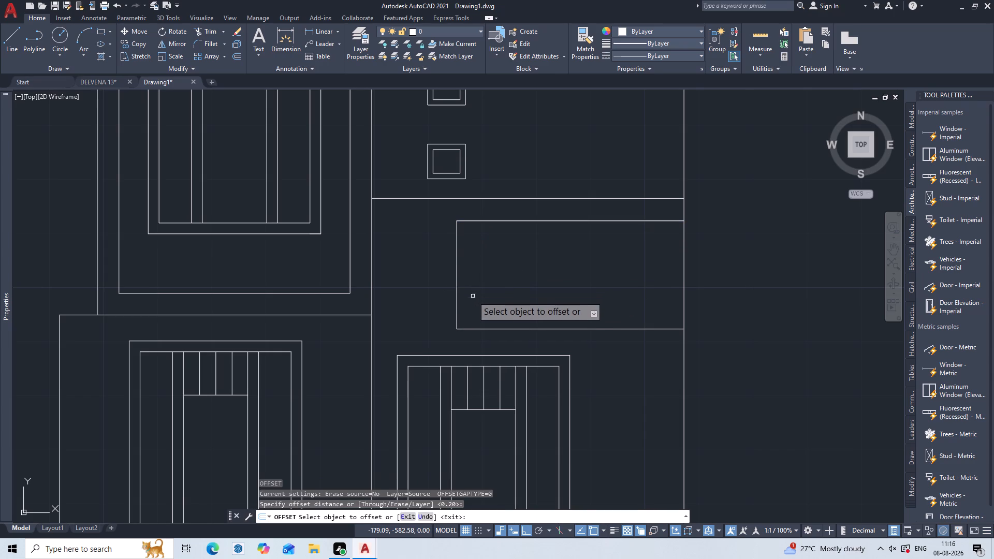
{"action": "left_click", "coordinate": [458, 319]}
{"action": "left_click", "coordinate": [465, 314]}
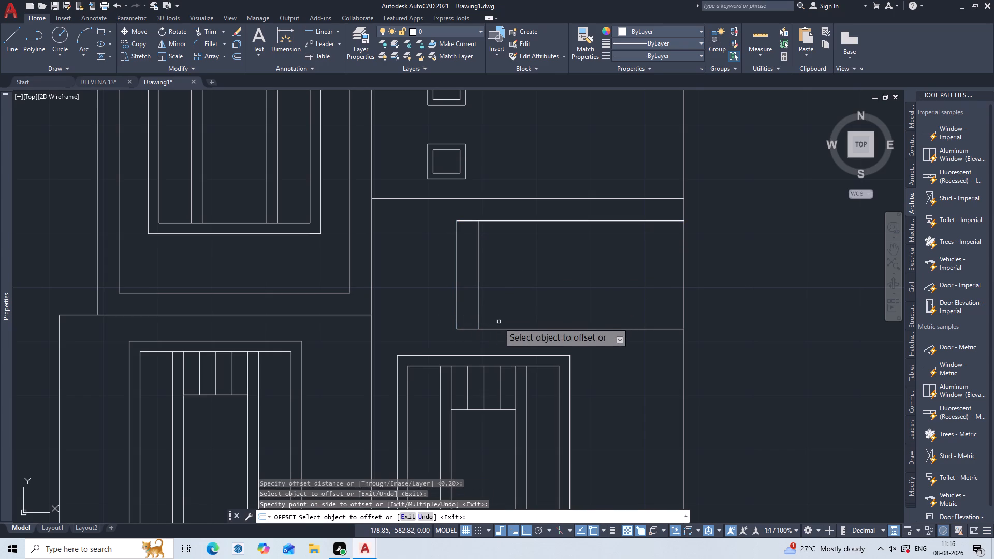
{"action": "left_click", "coordinate": [502, 328]}
{"action": "left_click", "coordinate": [509, 313]}
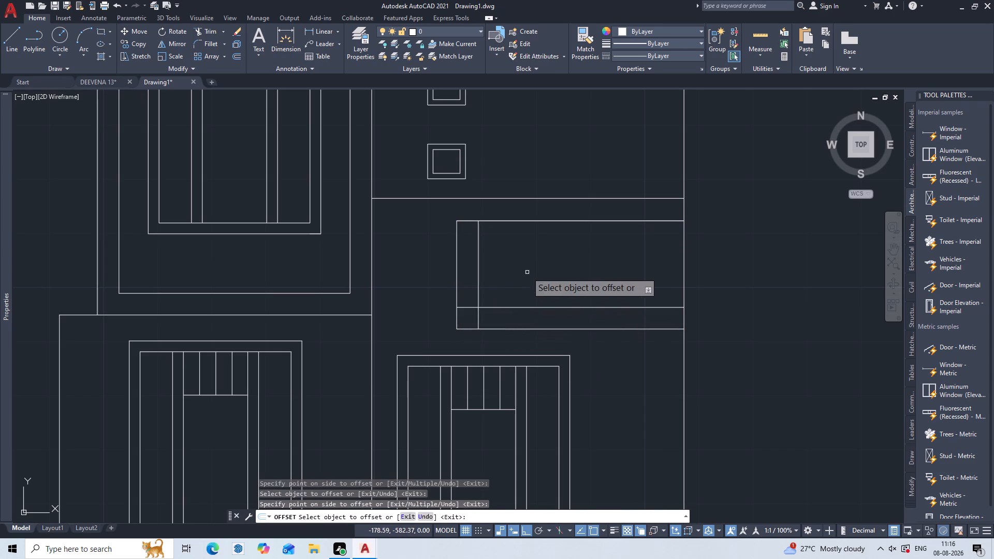
Offset the wide rectangle's top edge and the building's right outer wall line inward by 0.2.
{"action": "left_click", "coordinate": [543, 219]}
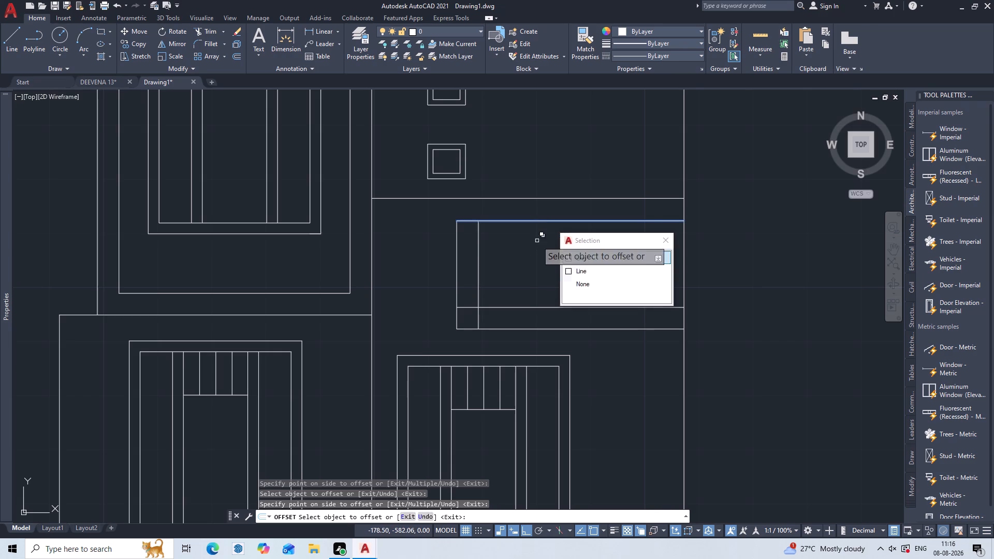
{"action": "left_click", "coordinate": [565, 260]}
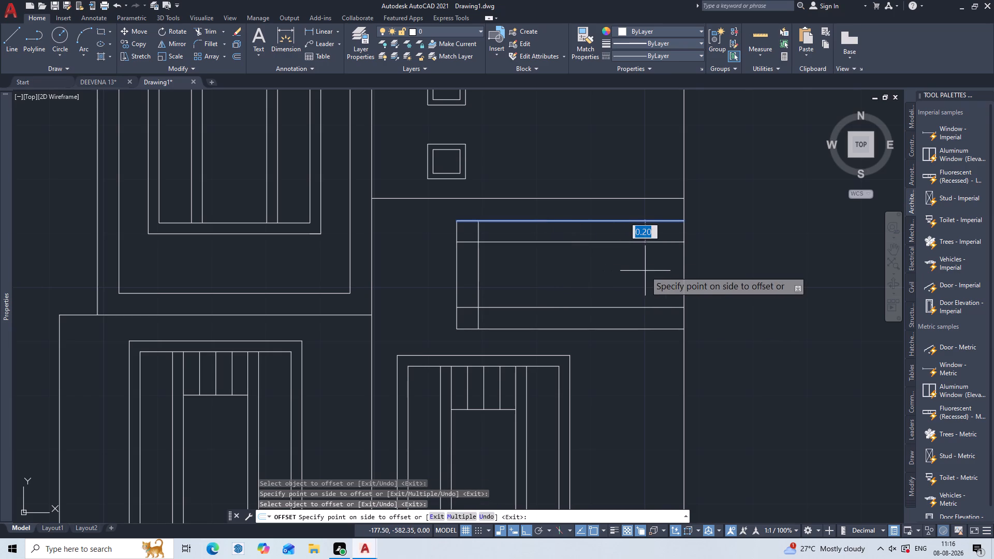
{"action": "left_click", "coordinate": [692, 266]}
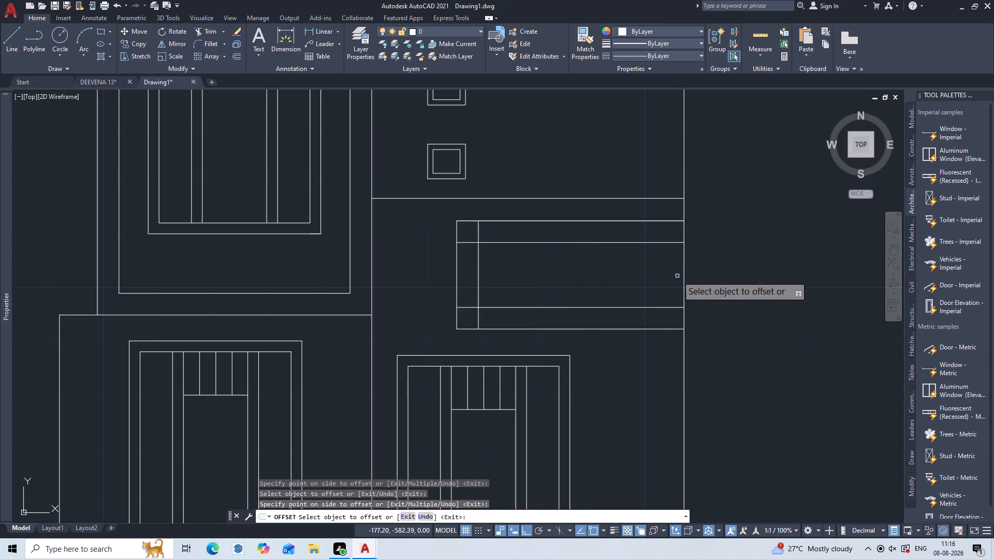
{"action": "left_click", "coordinate": [684, 278]}
{"action": "left_click", "coordinate": [664, 287]}
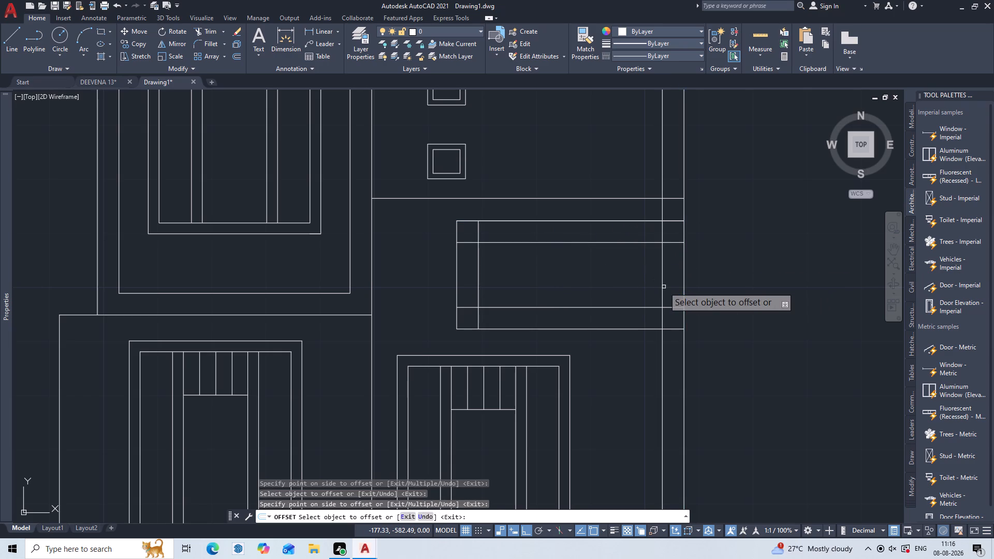
{"action": "key", "text": "Escape"}
{"action": "key", "text": "Escape"}
{"action": "key", "text": "Escape"}
{"action": "key", "text": "Escape"}
{"action": "key", "text": "Escape"}
{"action": "key", "text": "Escape"}
{"action": "key", "text": "Escape"}
{"action": "key", "text": "Escape"}
{"action": "key", "text": "Escape"}
{"action": "key", "text": "Escape"}
{"action": "key", "text": "Escape"}
Trim the overlapping offset line ends at the inner rectangle's upper-left and lower-left corners.
{"action": "type", "text": "tr"}
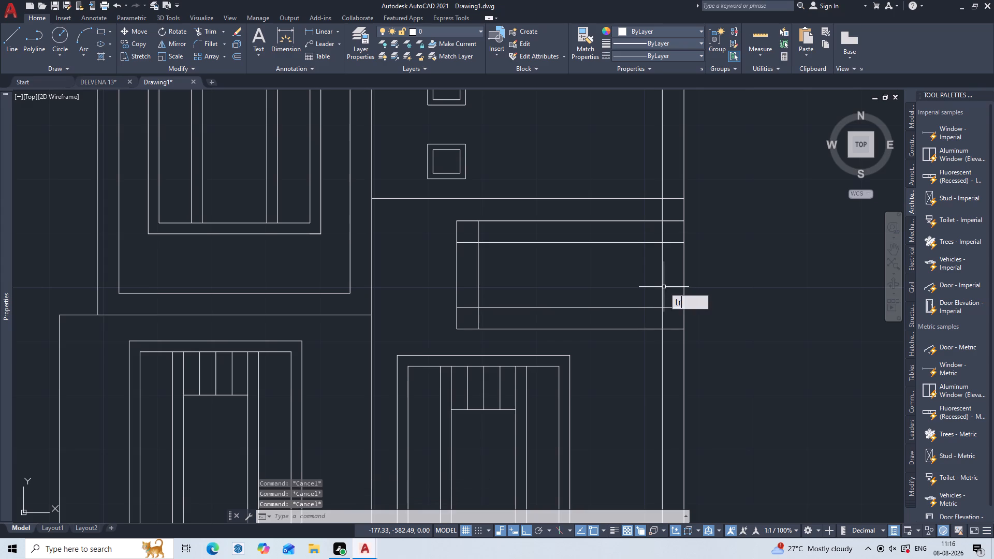
{"action": "key", "text": "Return"}
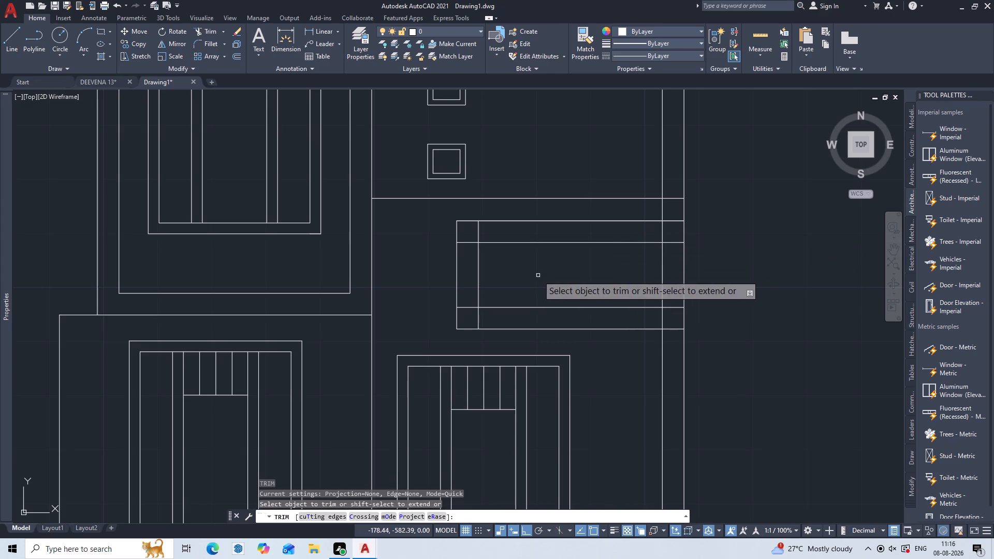
{"action": "scroll", "coordinate": [500, 264], "scroll_direction": "up", "scroll_amount": 2}
{"action": "middle_click_drag", "start_coordinate": [501, 264], "coordinate": [530, 332]}
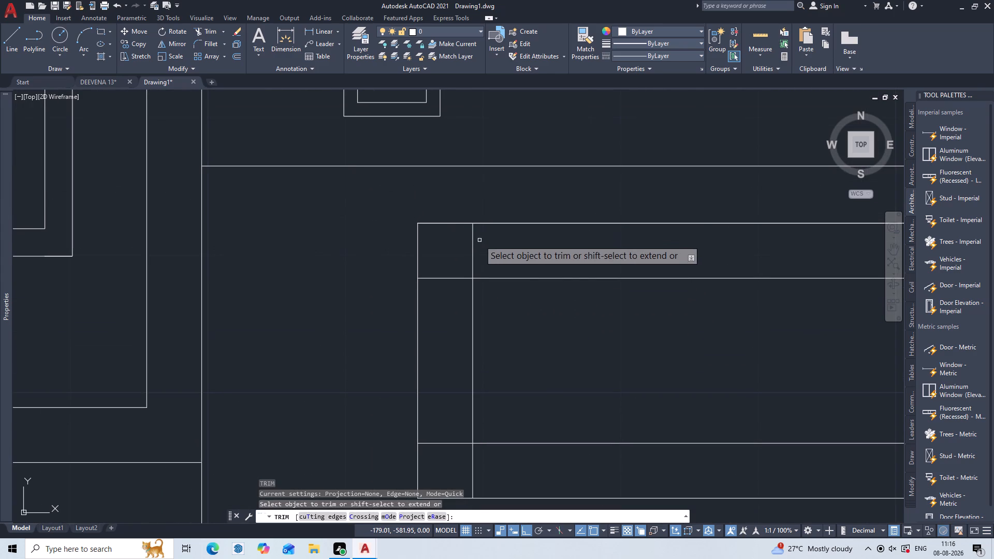
{"action": "left_click", "coordinate": [480, 241]}
{"action": "left_click", "coordinate": [446, 297]}
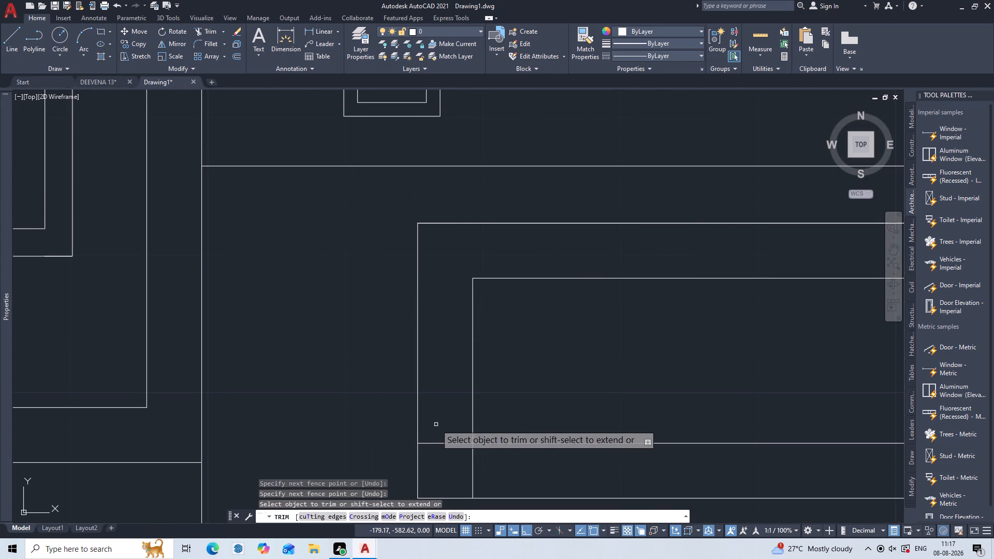
{"action": "left_click", "coordinate": [436, 431]}
{"action": "left_click", "coordinate": [489, 484]}
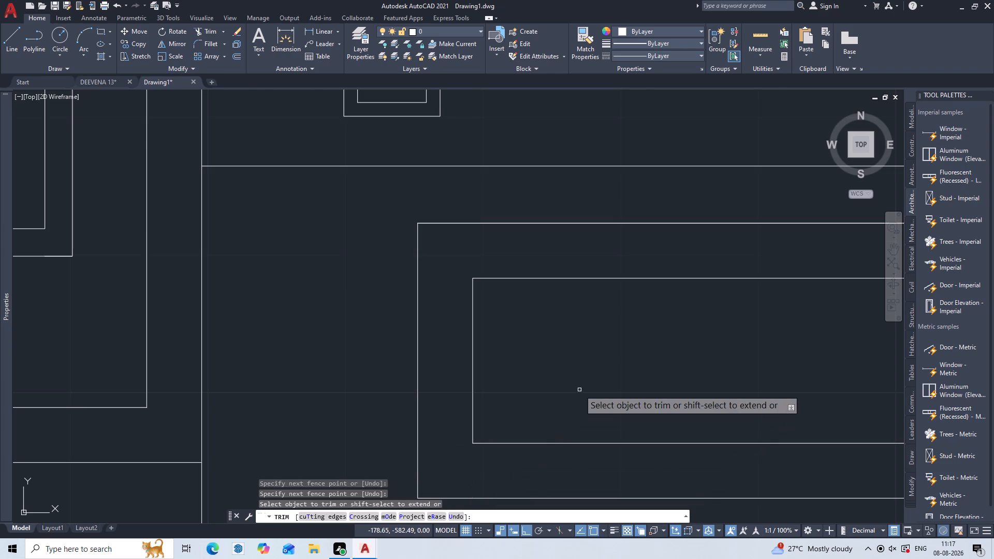
Trim the overlapping offset line ends at the inner rectangle's upper-right and lower-right corners.
{"action": "scroll", "coordinate": [579, 390], "scroll_direction": "down", "scroll_amount": 1}
{"action": "middle_click_drag", "start_coordinate": [582, 390], "coordinate": [438, 373]}
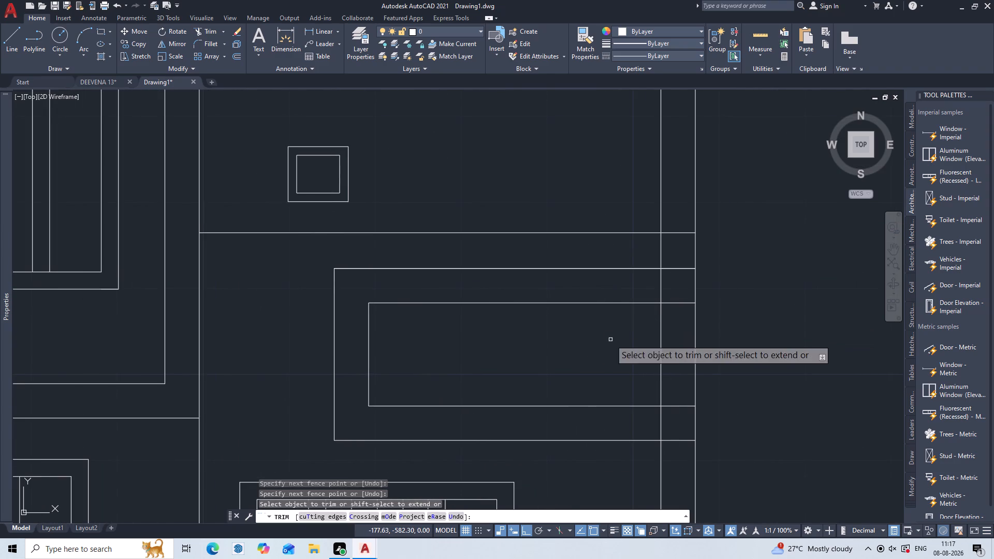
{"action": "middle_click_drag", "start_coordinate": [610, 340], "coordinate": [513, 325]}
{"action": "scroll", "coordinate": [575, 290], "scroll_direction": "up", "scroll_amount": 2}
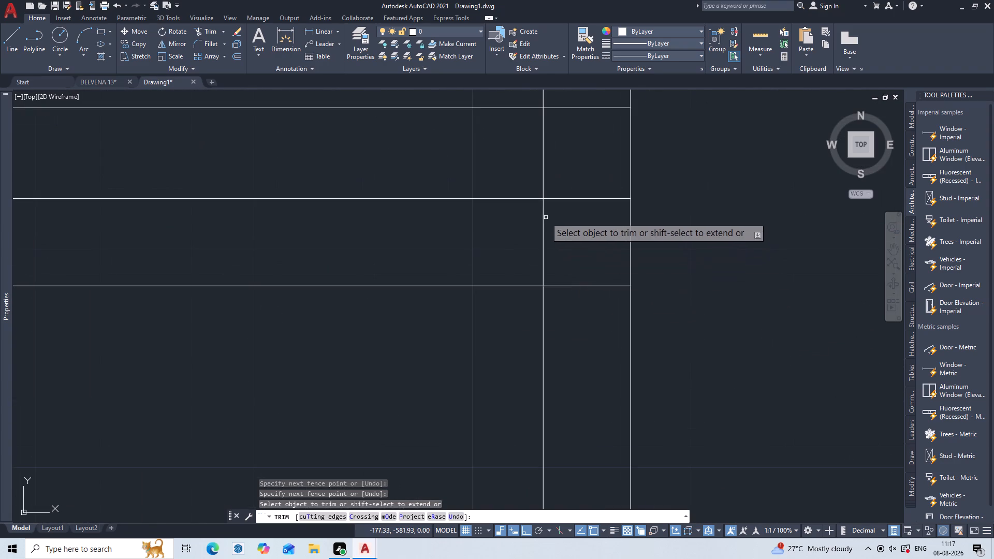
{"action": "left_click", "coordinate": [544, 215]}
{"action": "left_click", "coordinate": [593, 286]}
{"action": "scroll", "coordinate": [584, 300], "scroll_direction": "down", "scroll_amount": 3}
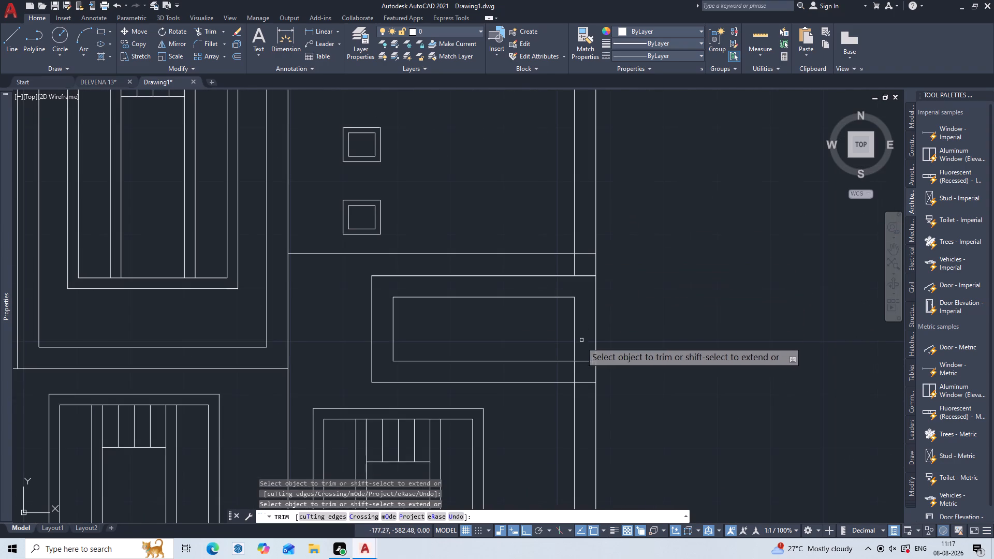
{"action": "scroll", "coordinate": [580, 375], "scroll_direction": "up", "scroll_amount": 3}
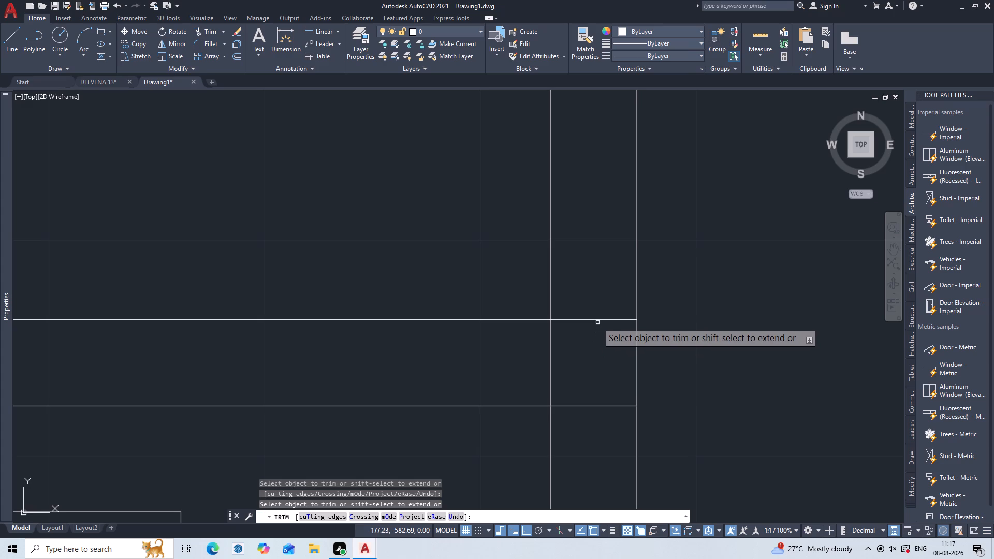
{"action": "left_click", "coordinate": [593, 317]}
{"action": "left_click", "coordinate": [549, 359]}
Trim the leftover offset wall segment between the wide rectangle's top edge and the horizontal line above it.
{"action": "scroll", "coordinate": [574, 321], "scroll_direction": "down", "scroll_amount": 1}
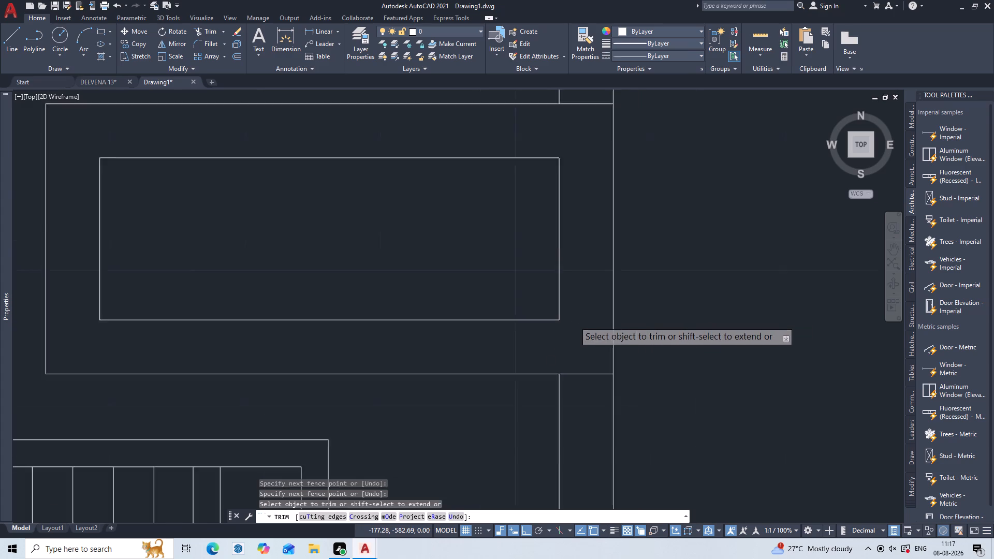
{"action": "scroll", "coordinate": [574, 321], "scroll_direction": "down", "scroll_amount": 2}
{"action": "scroll", "coordinate": [566, 224], "scroll_direction": "up", "scroll_amount": 3}
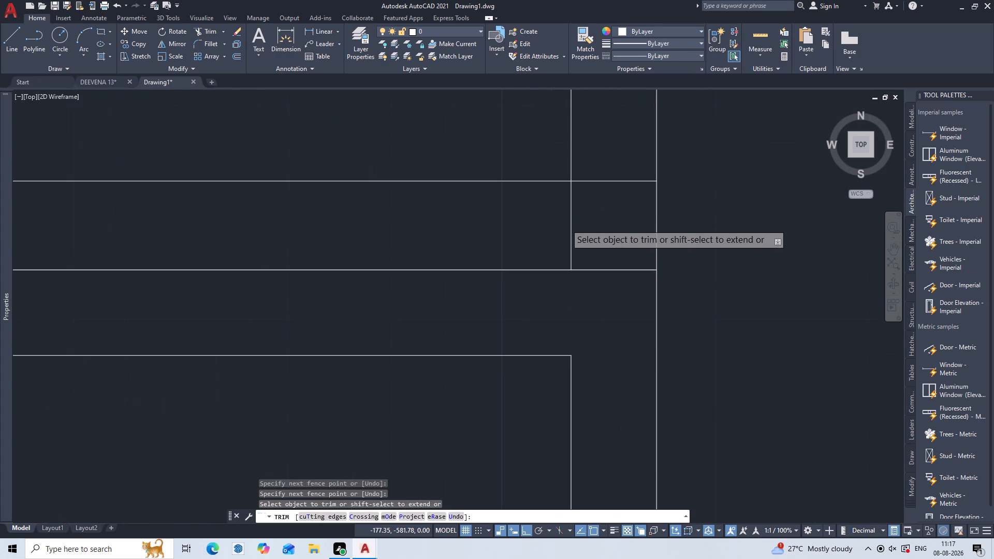
{"action": "left_click", "coordinate": [572, 226]}
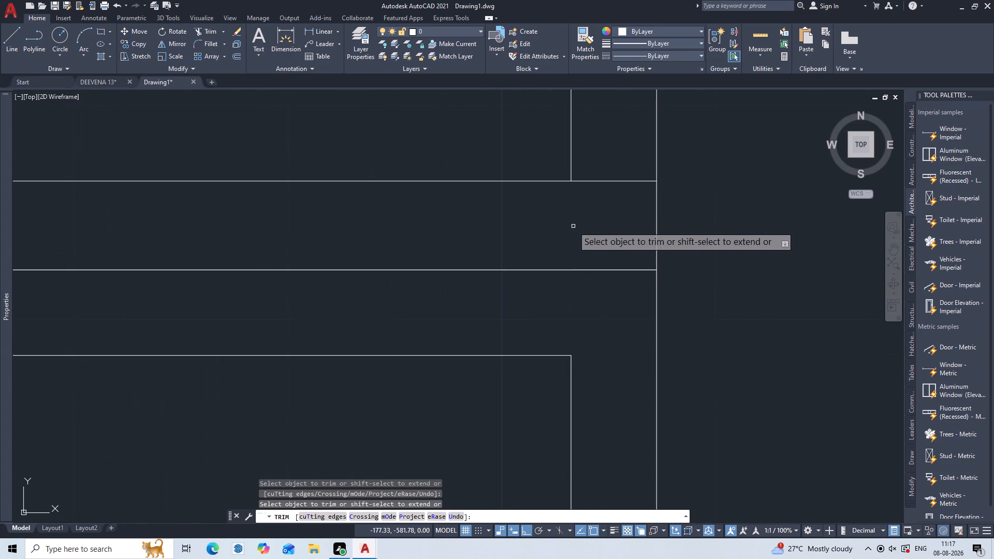
{"action": "key", "text": "Escape"}
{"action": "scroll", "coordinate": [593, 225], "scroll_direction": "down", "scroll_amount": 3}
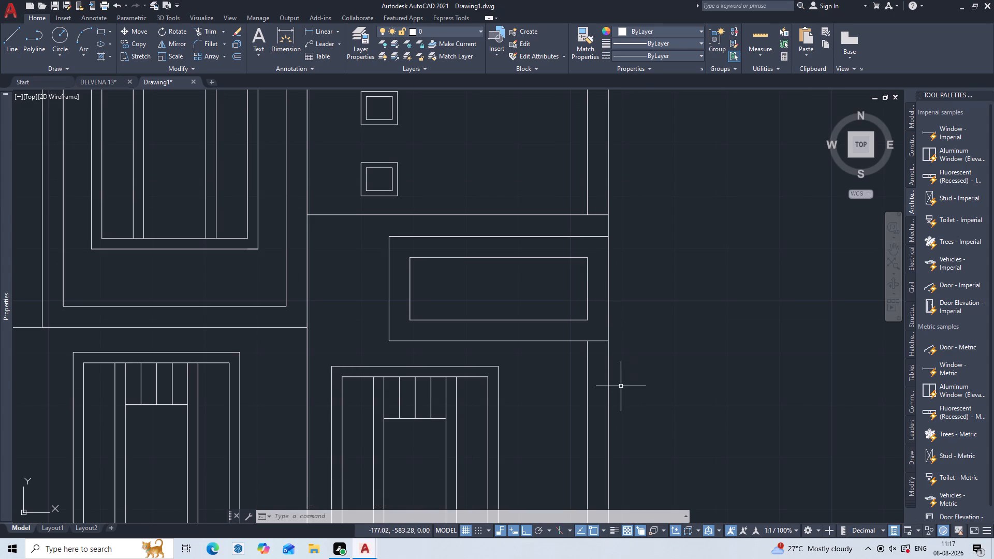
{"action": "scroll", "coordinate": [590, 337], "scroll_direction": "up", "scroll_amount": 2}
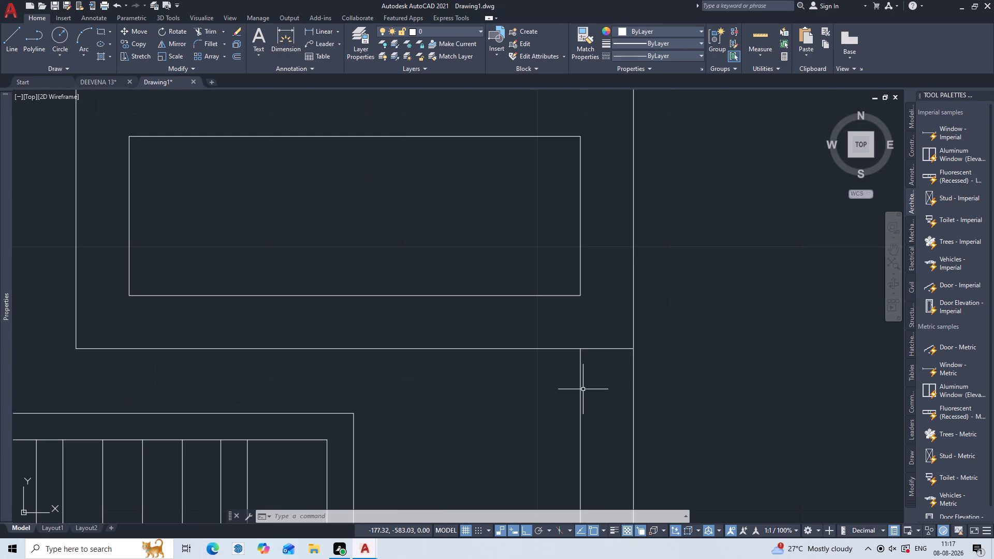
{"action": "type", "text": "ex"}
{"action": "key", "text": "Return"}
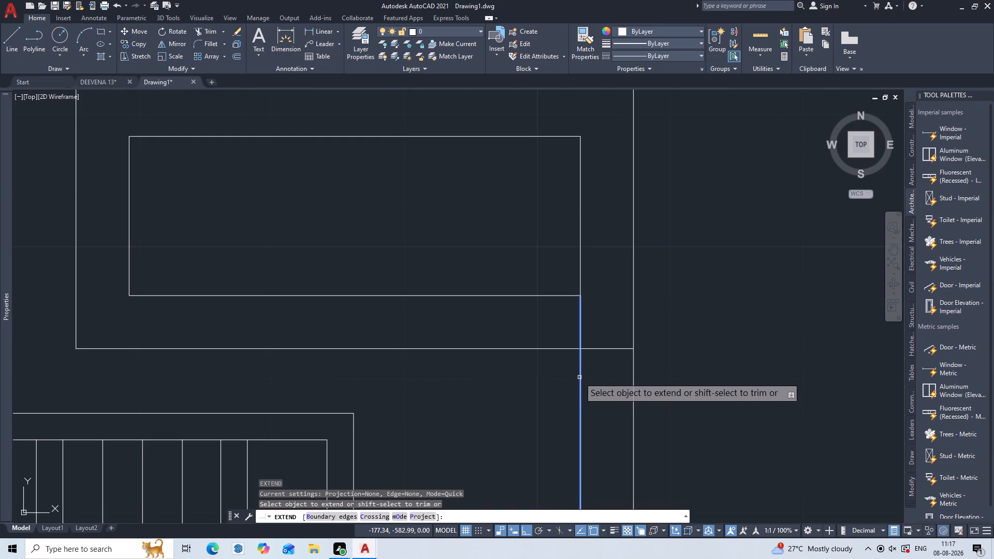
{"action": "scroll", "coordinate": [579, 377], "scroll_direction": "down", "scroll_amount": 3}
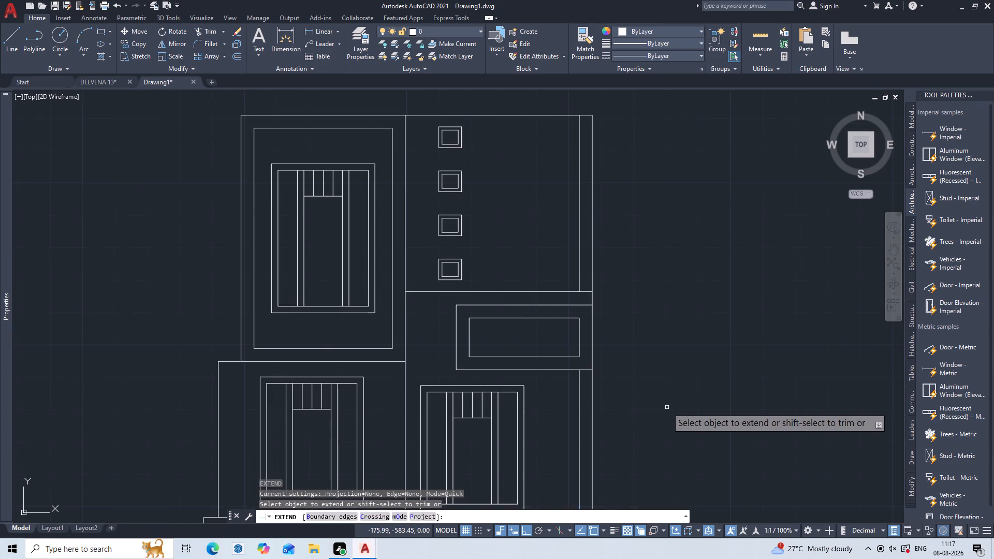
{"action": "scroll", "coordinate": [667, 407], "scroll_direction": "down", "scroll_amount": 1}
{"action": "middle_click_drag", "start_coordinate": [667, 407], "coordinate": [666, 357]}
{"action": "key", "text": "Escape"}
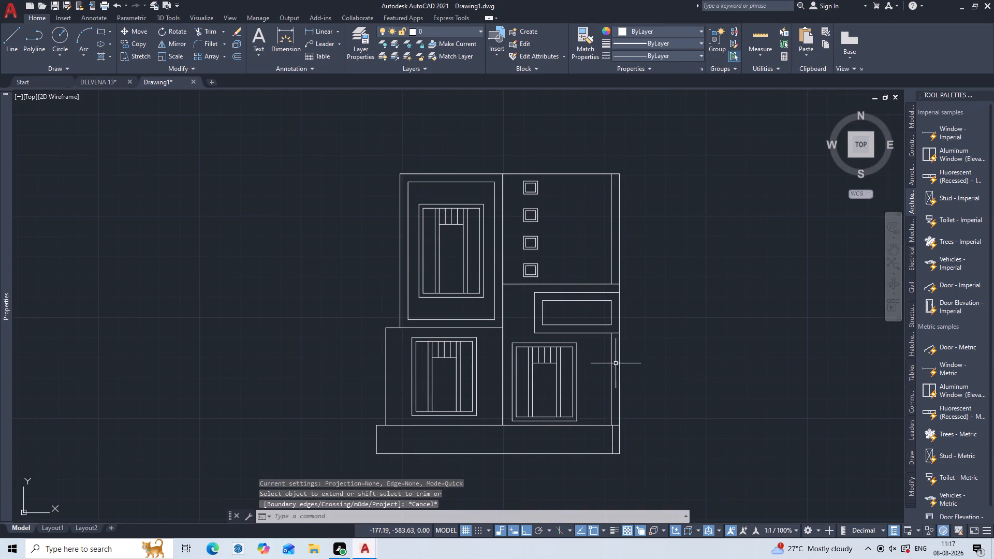
Erase the wide panel's four inner rectangle lines and the inner wall line running below the panel.
{"action": "scroll", "coordinate": [608, 350], "scroll_direction": "up", "scroll_amount": 2}
{"action": "left_click", "coordinate": [616, 339]}
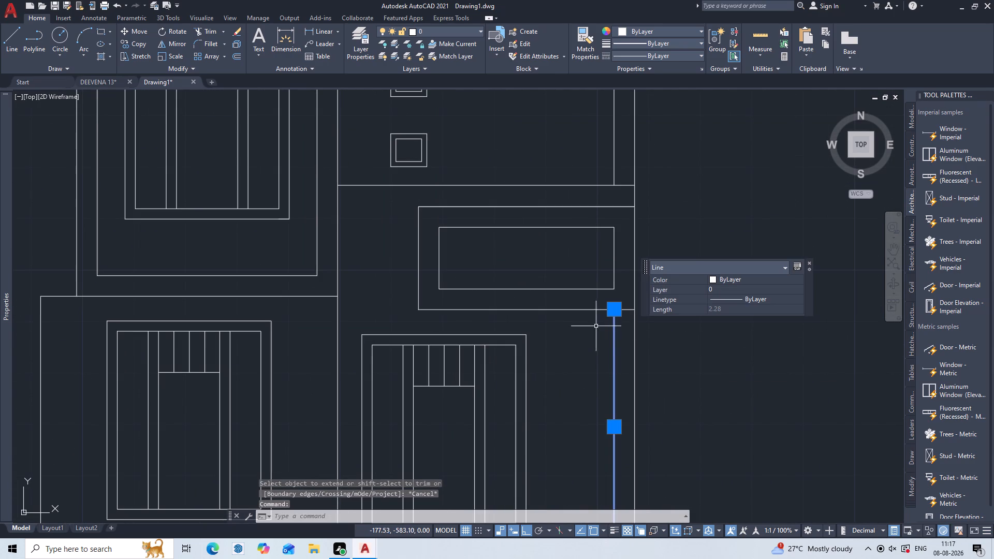
{"action": "left_click", "coordinate": [614, 220]}
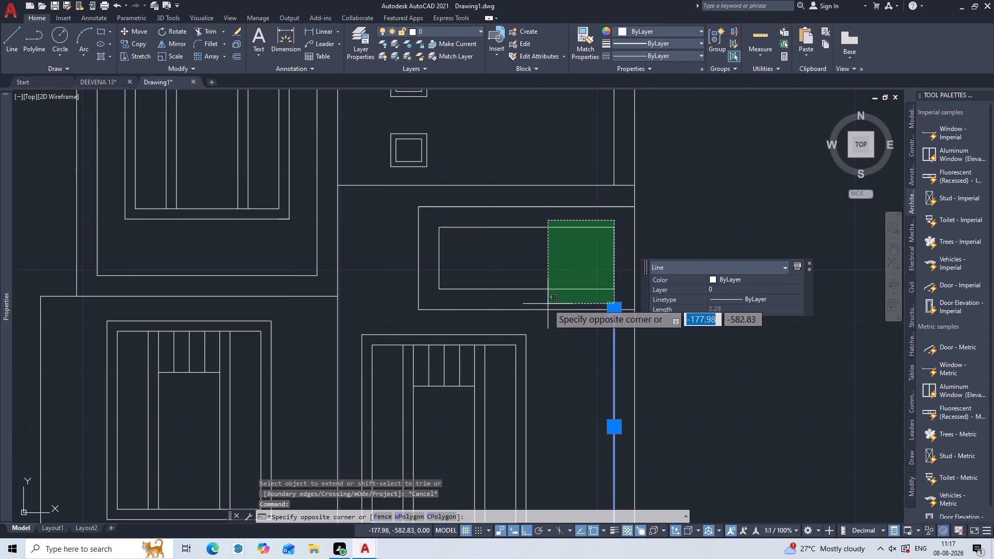
{"action": "left_click", "coordinate": [535, 293]}
{"action": "left_click", "coordinate": [438, 260]}
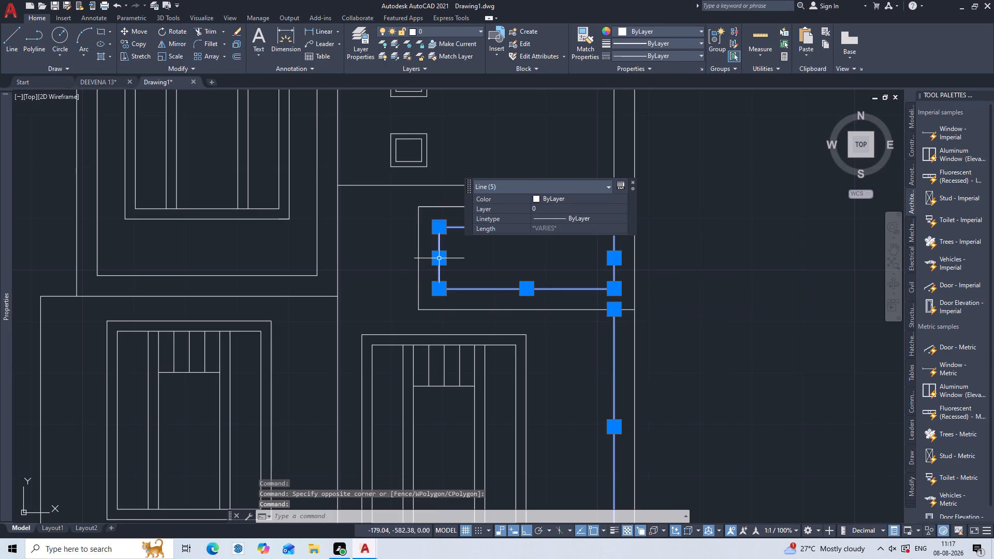
{"action": "key", "text": "Delete"}
Extend the short inner wall line in the base strip up to the wide rectangle's bottom edge.
{"action": "scroll", "coordinate": [544, 273], "scroll_direction": "down", "scroll_amount": 1}
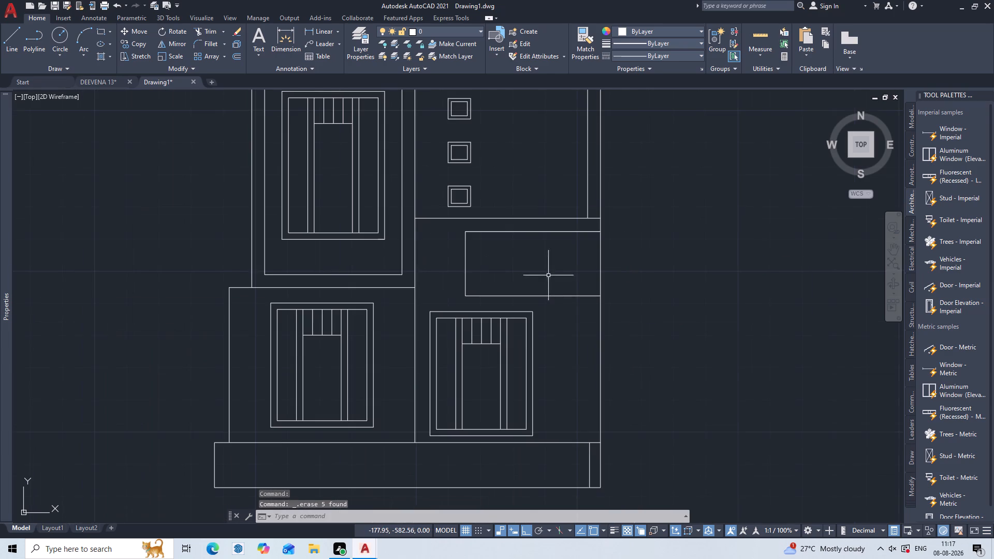
{"action": "middle_click_drag", "start_coordinate": [544, 356], "coordinate": [547, 254]}
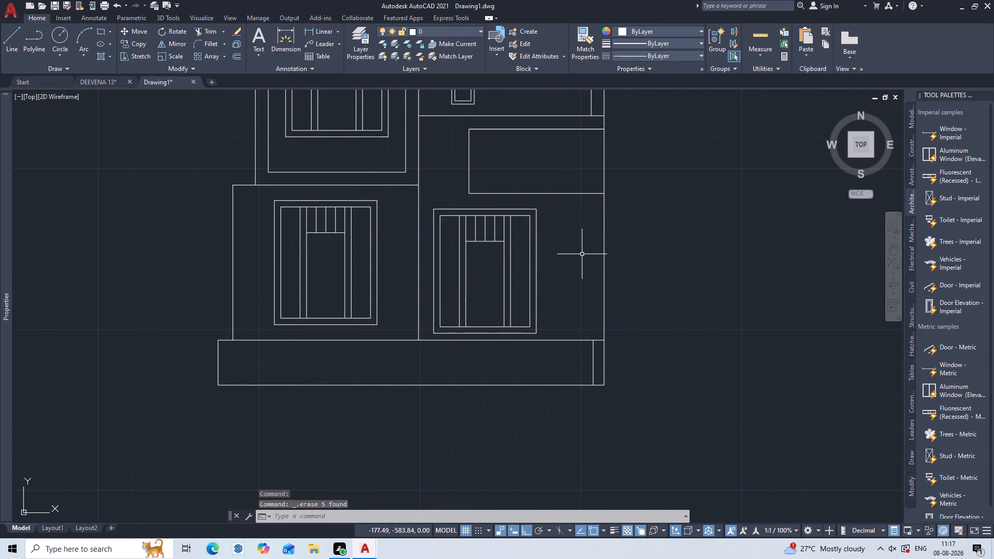
{"action": "key", "text": "e"}
{"action": "key", "text": "x"}
{"action": "key", "text": "Return"}
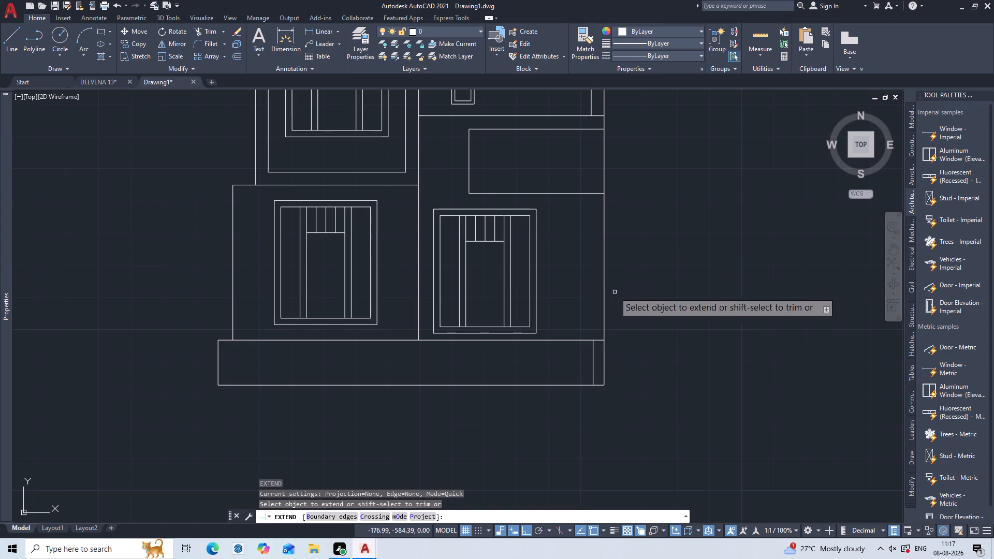
{"action": "left_click", "coordinate": [593, 357]}
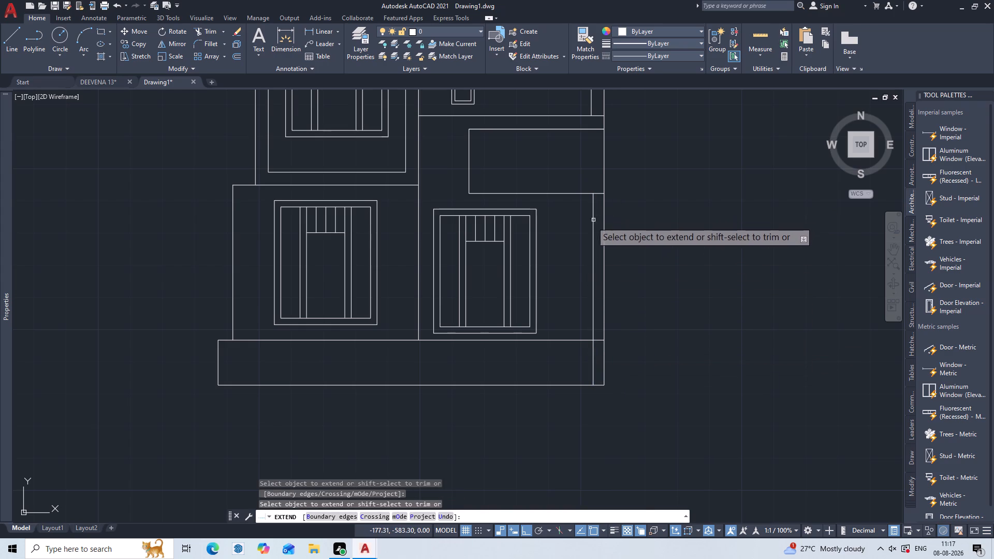
{"action": "key", "text": "Escape"}
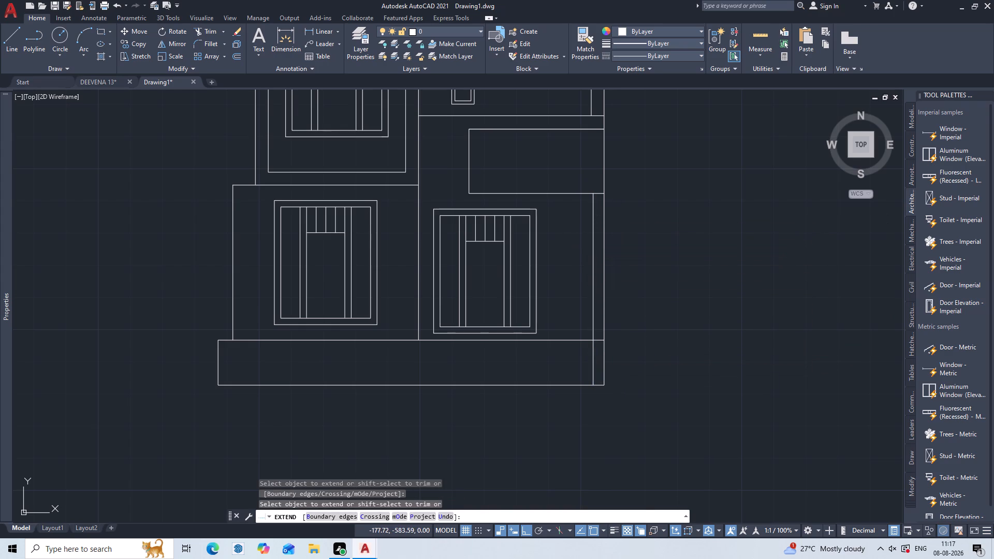
Erase the wide rectangle's bottom edge.
{"action": "scroll", "coordinate": [604, 180], "scroll_direction": "up", "scroll_amount": 1}
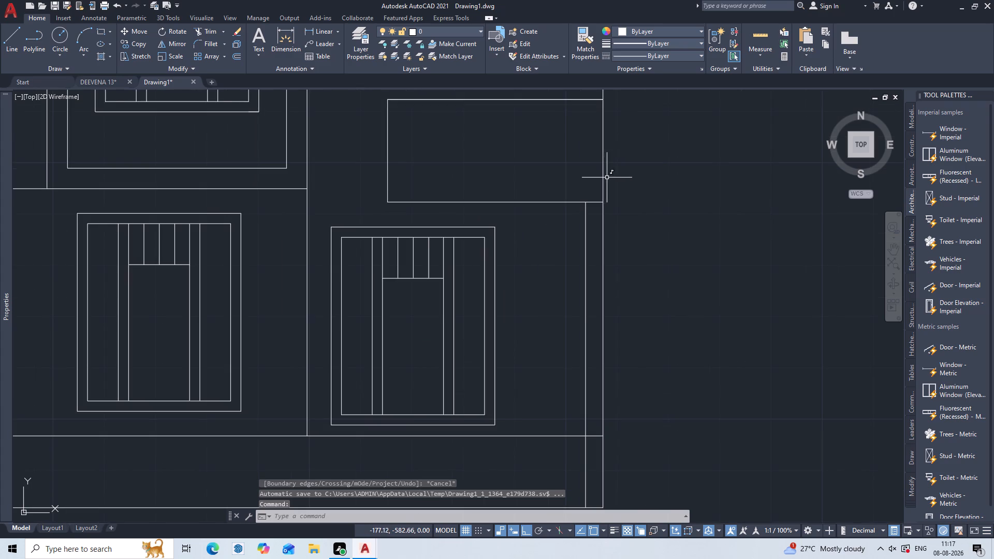
{"action": "scroll", "coordinate": [515, 196], "scroll_direction": "up", "scroll_amount": 1}
{"action": "left_click", "coordinate": [515, 196]}
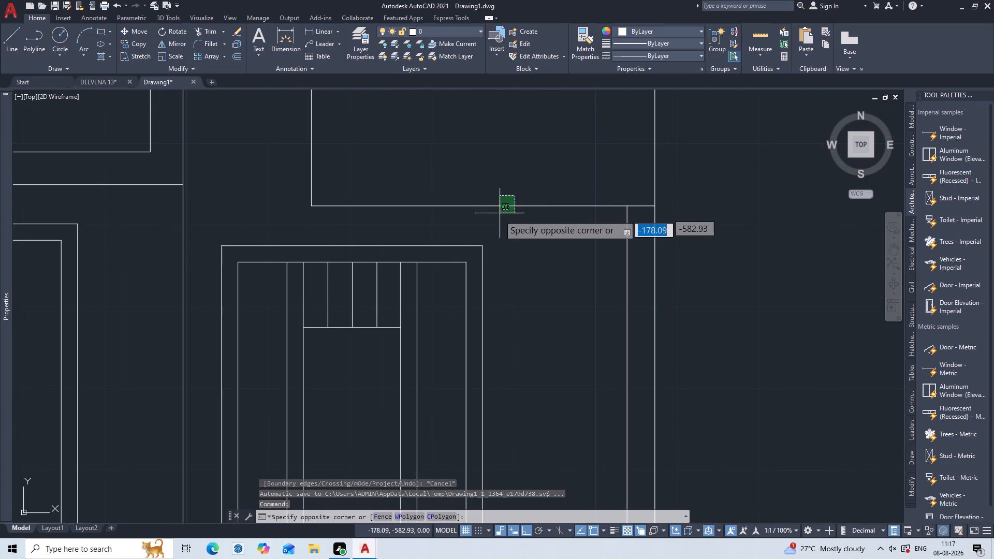
{"action": "left_click", "coordinate": [499, 215]}
{"action": "key", "text": "Delete"}
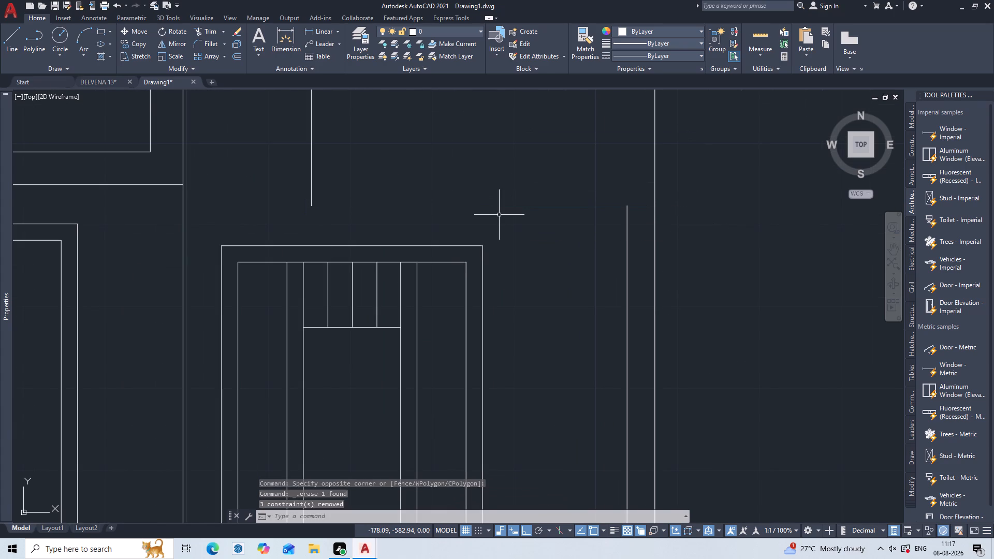
Draw a 2.1 horizontal line leftward from the upper end of the extended inner wall line.
{"action": "key", "text": "l"}
{"action": "key", "text": "Return"}
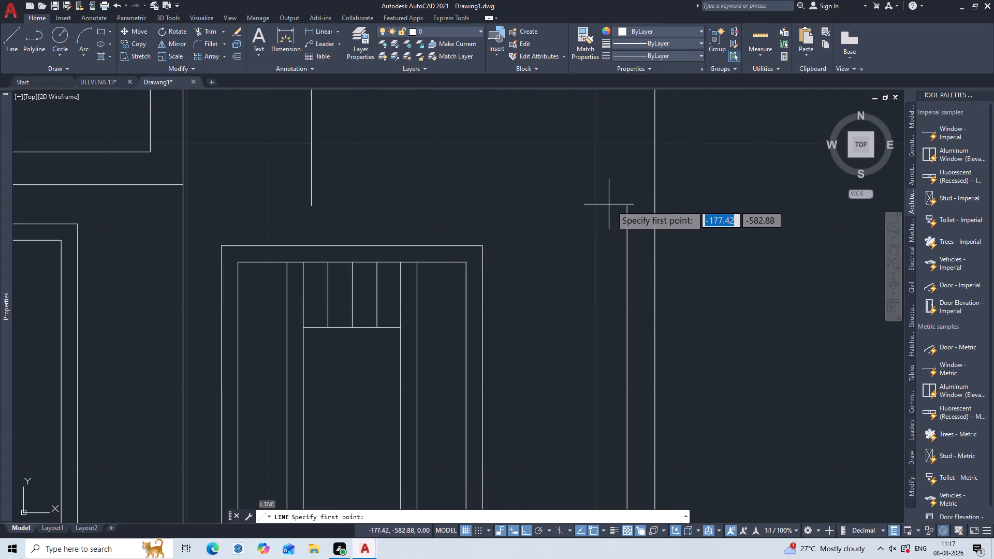
{"action": "left_click", "coordinate": [628, 204]}
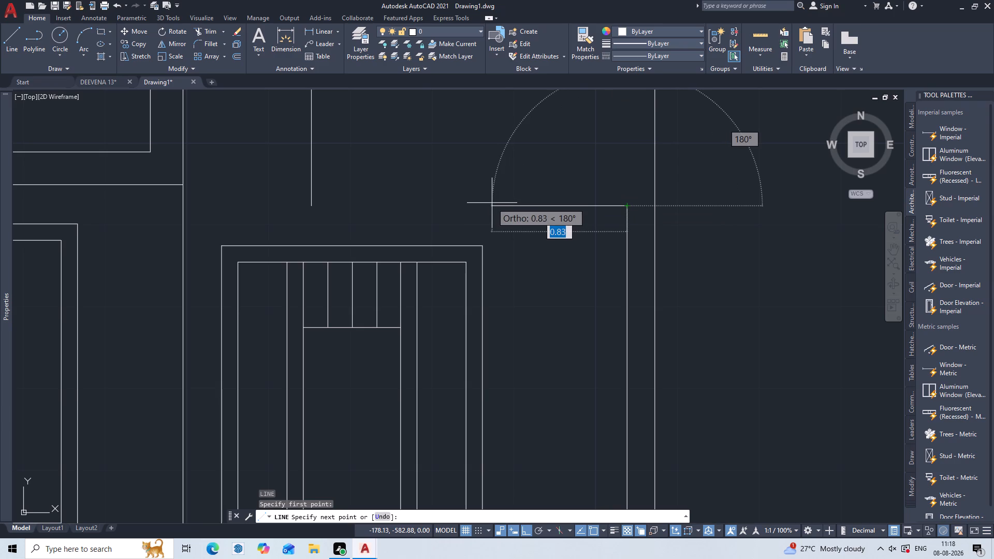
{"action": "key", "text": "2"}
{"action": "type", "text": ".1"}
{"action": "key", "text": "Return"}
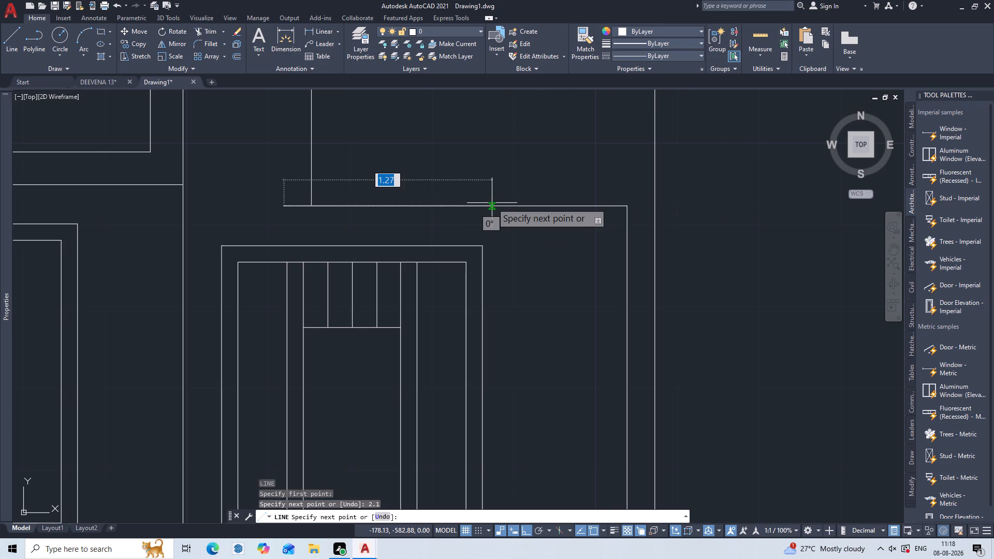
{"action": "key", "text": "Escape"}
Erase the old wide rectangle's top and left edges.
{"action": "middle_click_drag", "start_coordinate": [456, 182], "coordinate": [456, 183]}
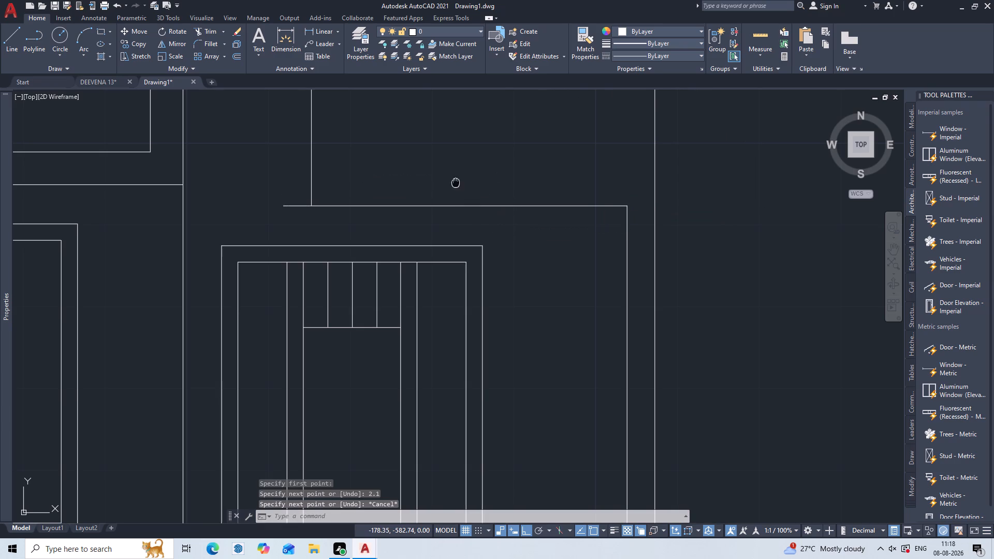
{"action": "middle_click_drag", "start_coordinate": [456, 183], "coordinate": [489, 343]}
{"action": "middle_click_drag", "start_coordinate": [393, 240], "coordinate": [409, 267]}
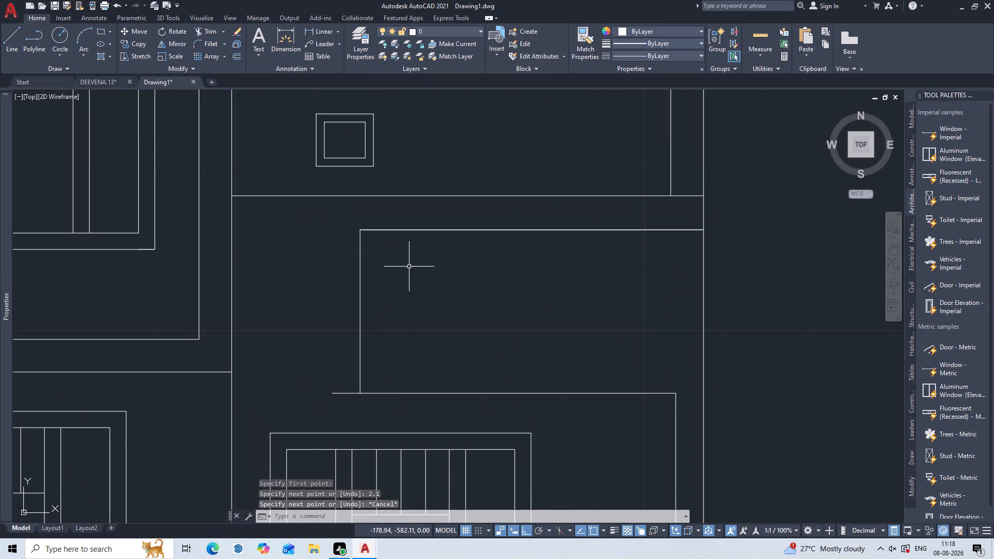
{"action": "left_click", "coordinate": [517, 210]}
{"action": "left_click", "coordinate": [476, 244]}
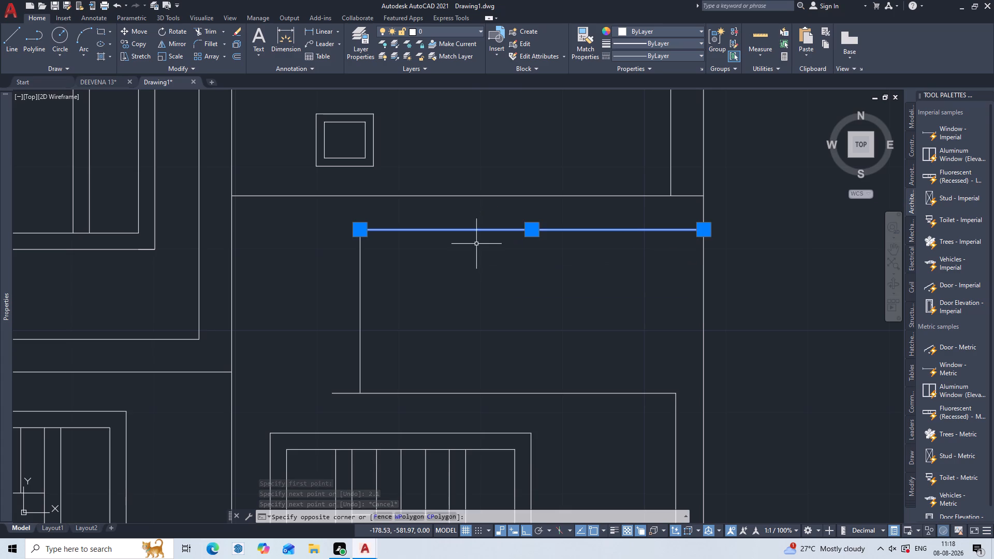
{"action": "left_click", "coordinate": [371, 291]}
{"action": "left_click", "coordinate": [349, 320]}
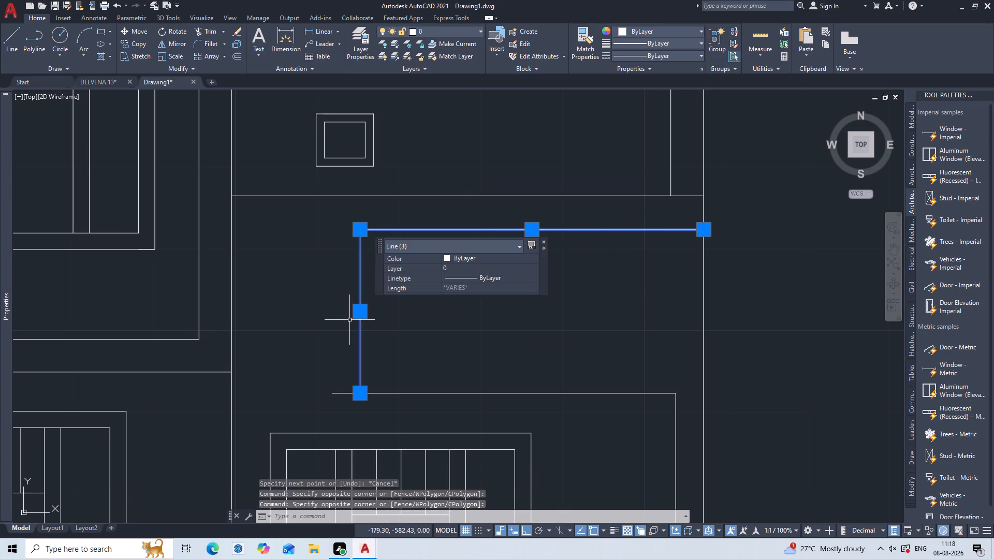
{"action": "key", "text": "Delete"}
Draw lines from the new bottom edge's left end: 1 up, 2.1 right, and up to the horizontal floor line.
{"action": "key", "text": "l"}
{"action": "key", "text": "Return"}
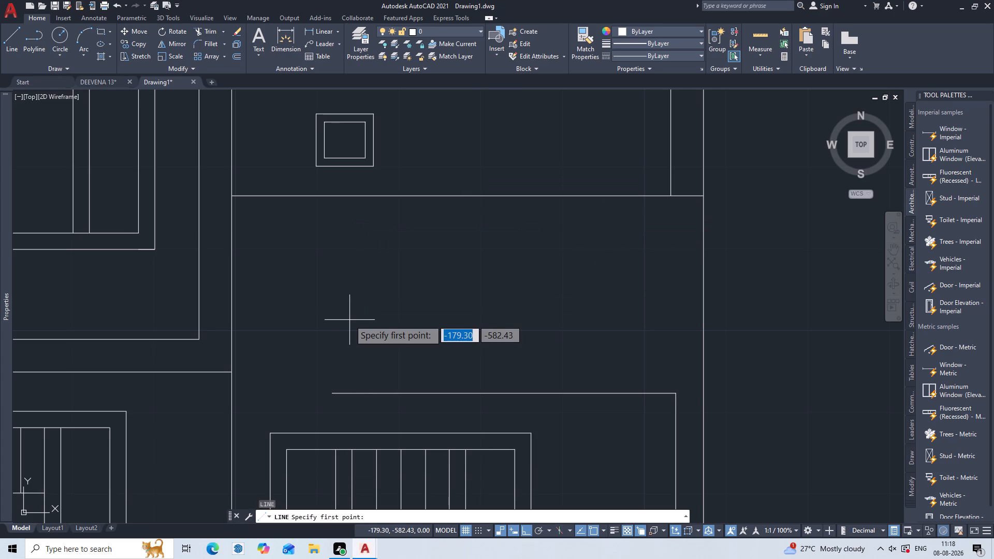
{"action": "triple_click", "coordinate": [335, 394]}
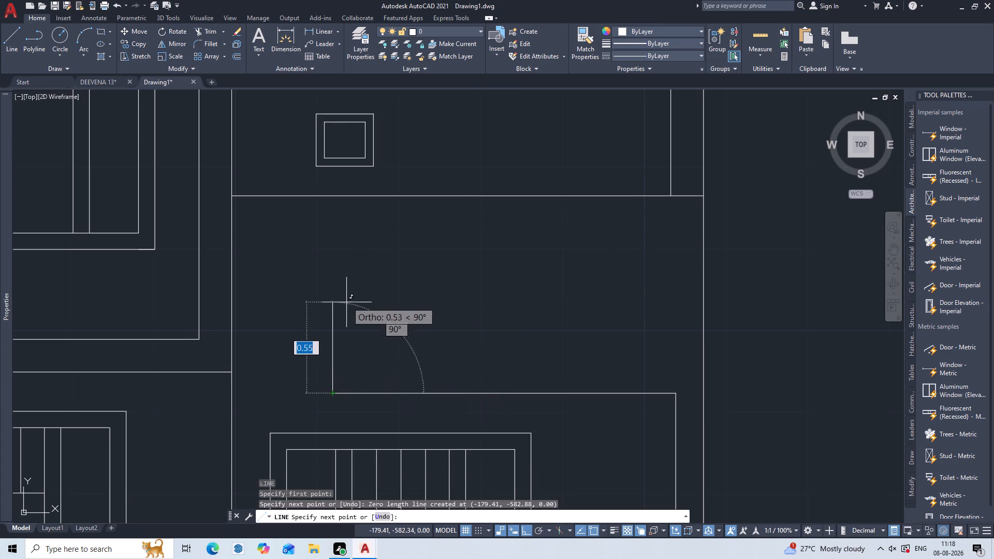
{"action": "key", "text": "1"}
{"action": "key", "text": "Return"}
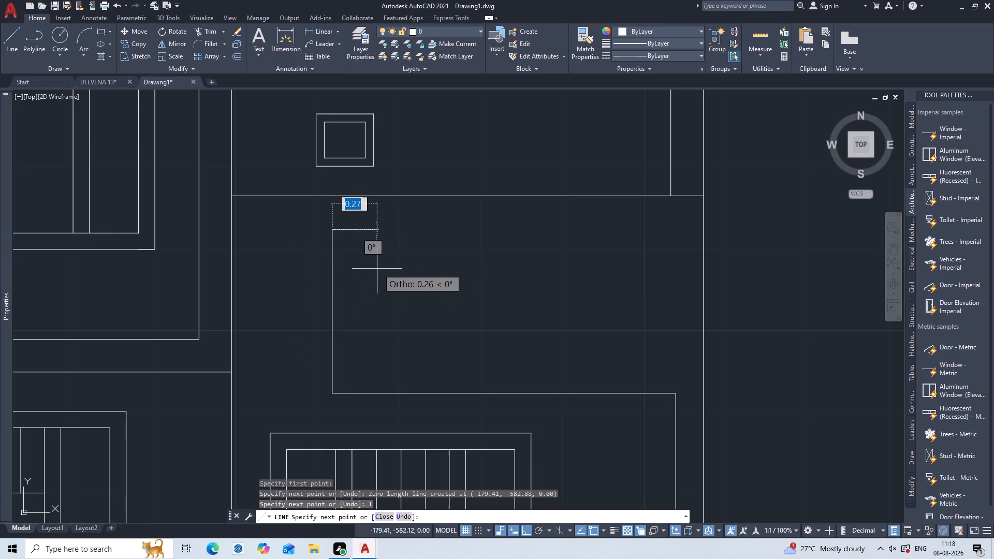
{"action": "type", "text": "2.1"}
{"action": "key", "text": "Return"}
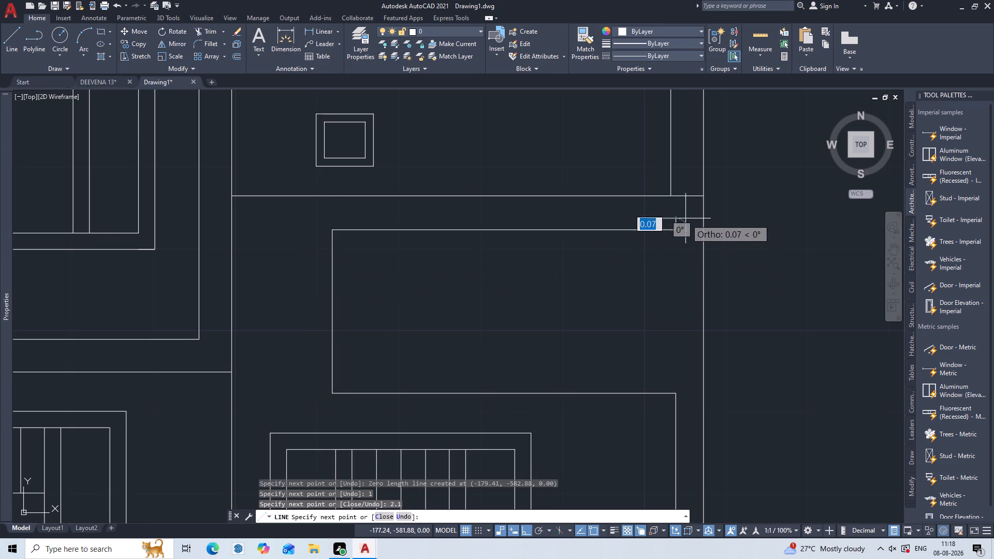
{"action": "left_click", "coordinate": [678, 198]}
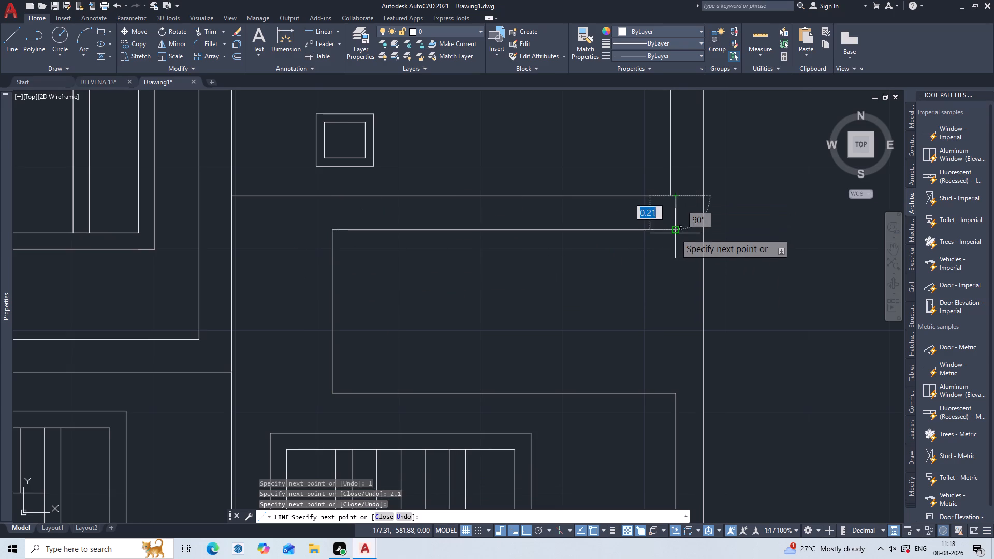
{"action": "key", "text": "Escape"}
Draw the new rectangle's right edge from its upper-right corner down to its lower-right corner.
{"action": "key", "text": "Return"}
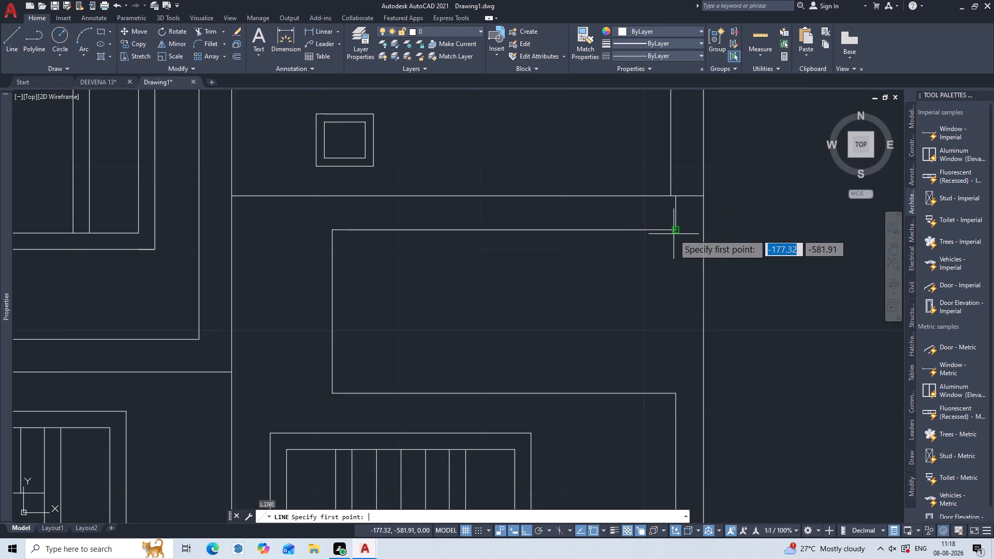
{"action": "left_click", "coordinate": [676, 230]}
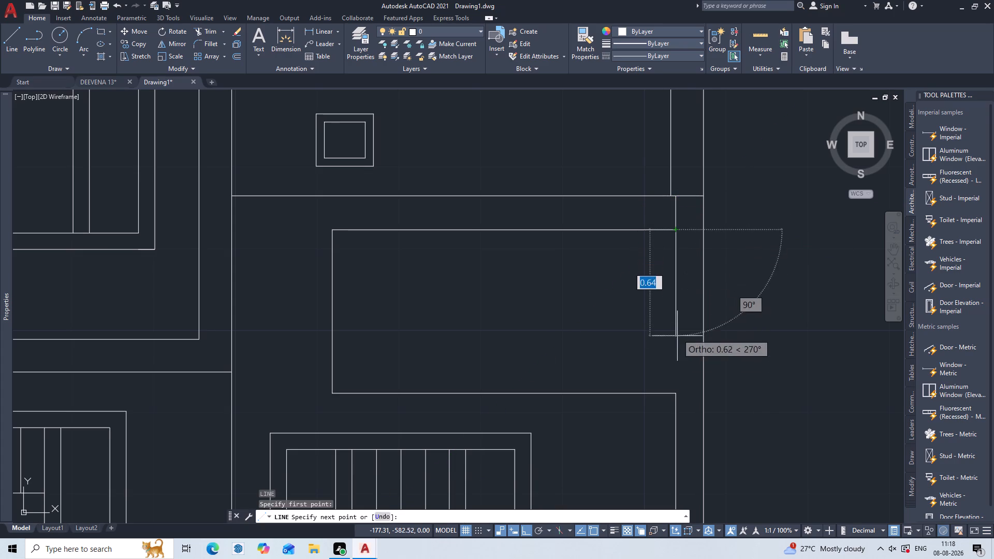
{"action": "left_click", "coordinate": [678, 394]}
{"action": "key", "text": "Escape"}
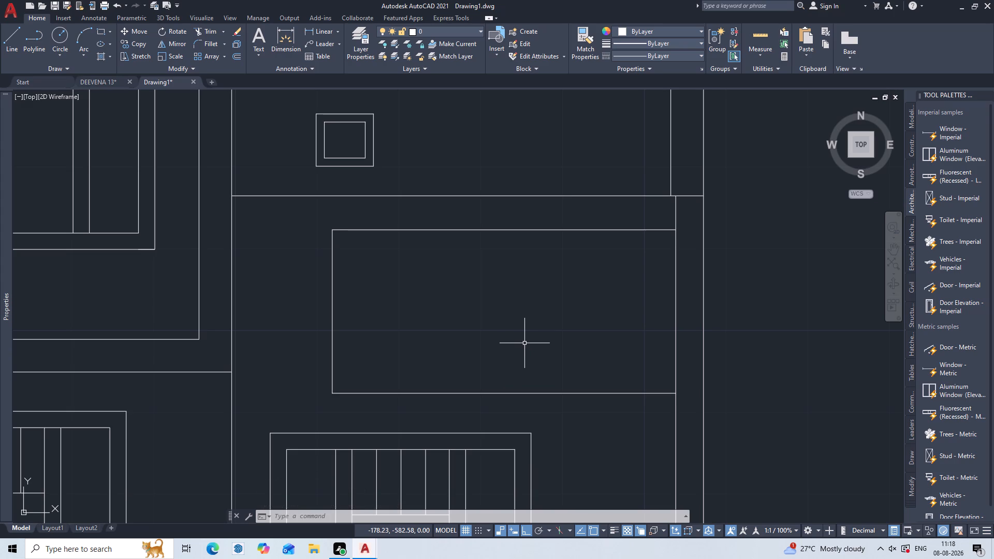
Offset the new rectangle's left and top edges inward by 0.2.
{"action": "key", "text": "o"}
{"action": "key", "text": "Return"}
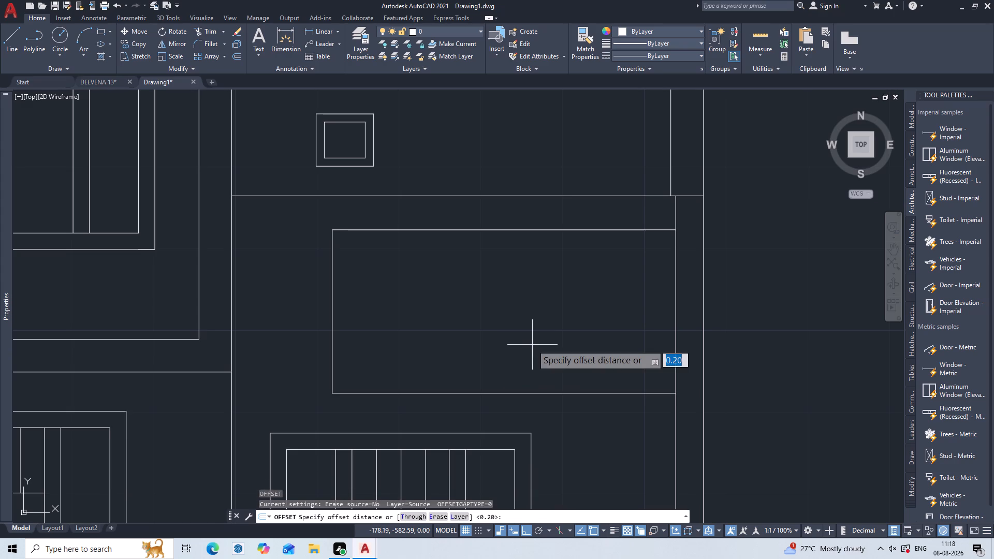
{"action": "key", "text": "0"}
{"action": "type", "text": ".2"}
{"action": "key", "text": "Return"}
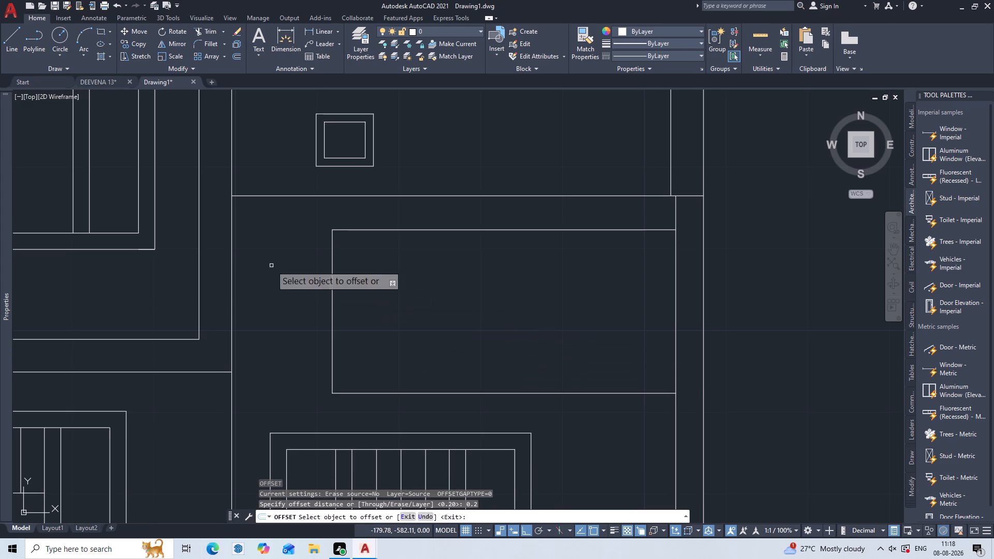
{"action": "left_click", "coordinate": [334, 335]}
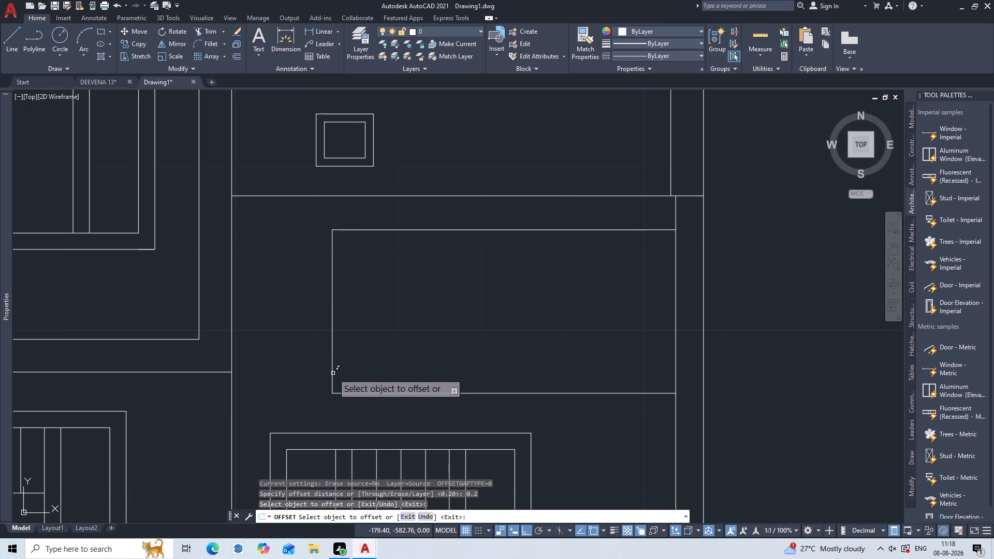
{"action": "left_click", "coordinate": [333, 373]}
{"action": "left_click", "coordinate": [353, 372]}
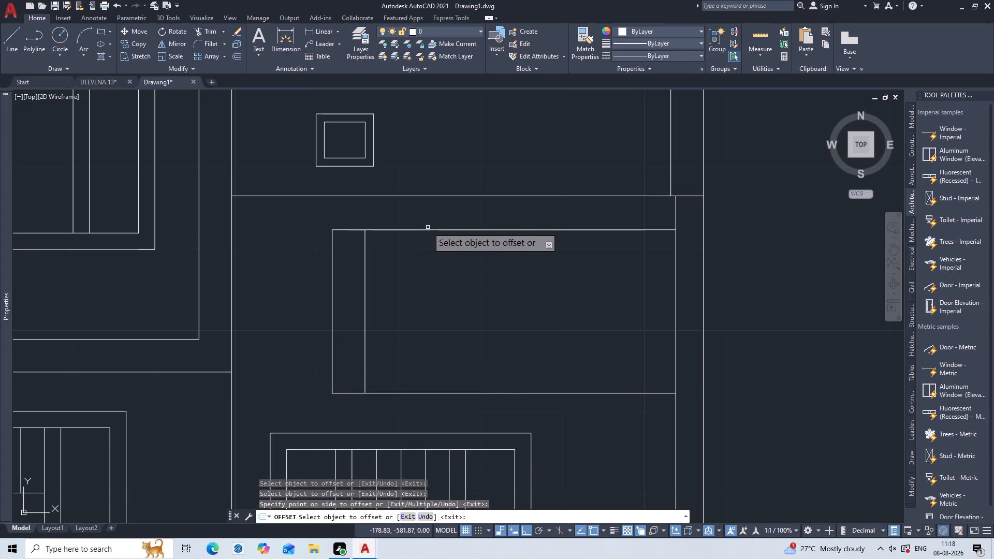
{"action": "left_click", "coordinate": [428, 231]}
{"action": "left_click", "coordinate": [422, 256]}
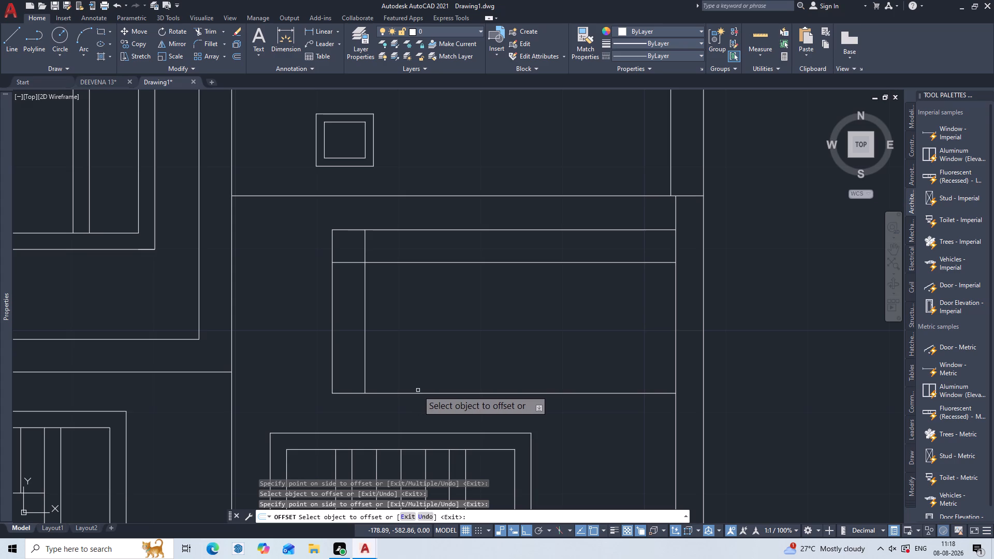
Offset the new rectangle's bottom edge downward and its right edge inward by 0.2.
{"action": "left_click", "coordinate": [418, 392]}
{"action": "left_click", "coordinate": [419, 392]}
{"action": "left_click", "coordinate": [419, 389]}
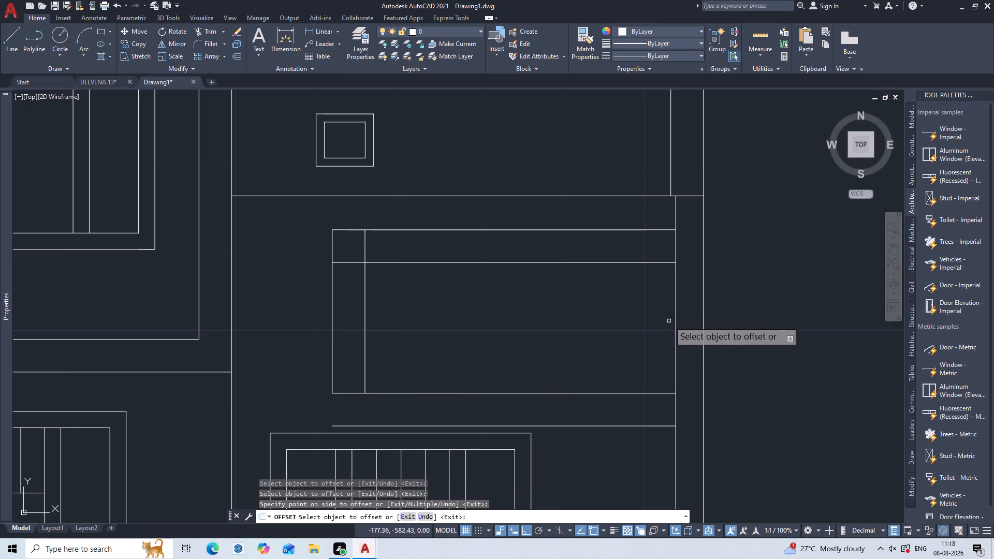
{"action": "left_click", "coordinate": [678, 331]}
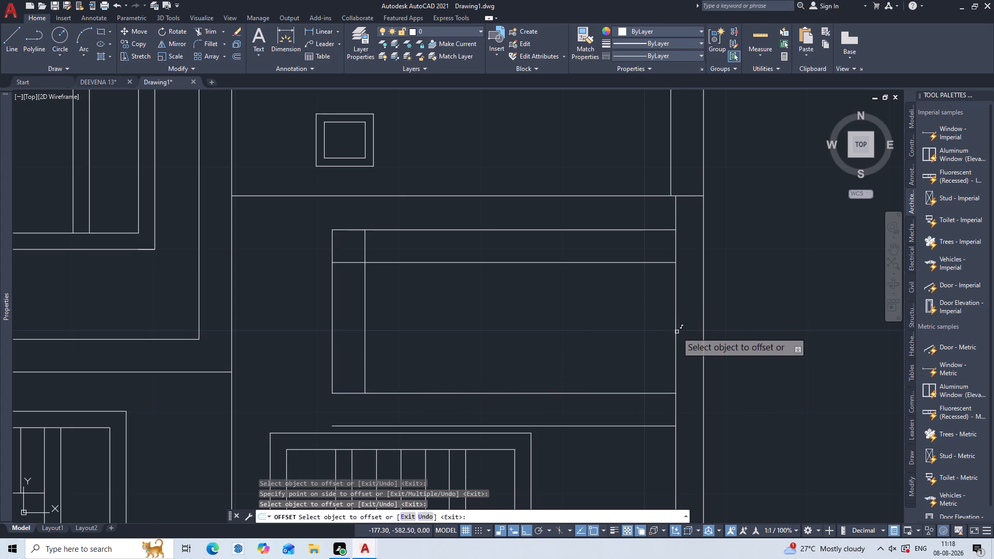
{"action": "left_click", "coordinate": [676, 332]}
{"action": "left_click", "coordinate": [625, 335]}
{"action": "key", "text": "Escape"}
{"action": "key", "text": "Escape"}
{"action": "key", "text": "Escape"}
{"action": "key", "text": "Escape"}
{"action": "key", "text": "Escape"}
{"action": "key", "text": "Escape"}
{"action": "key", "text": "Escape"}
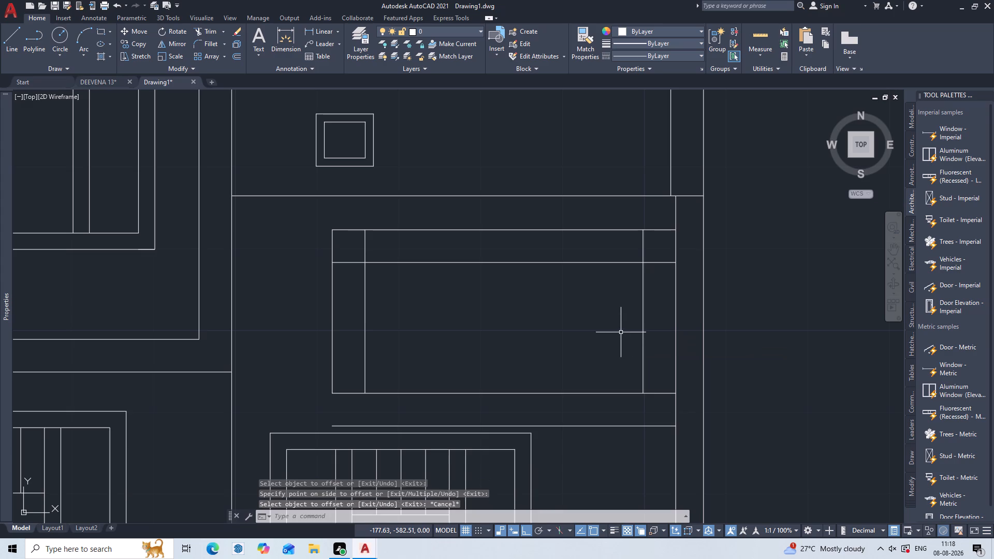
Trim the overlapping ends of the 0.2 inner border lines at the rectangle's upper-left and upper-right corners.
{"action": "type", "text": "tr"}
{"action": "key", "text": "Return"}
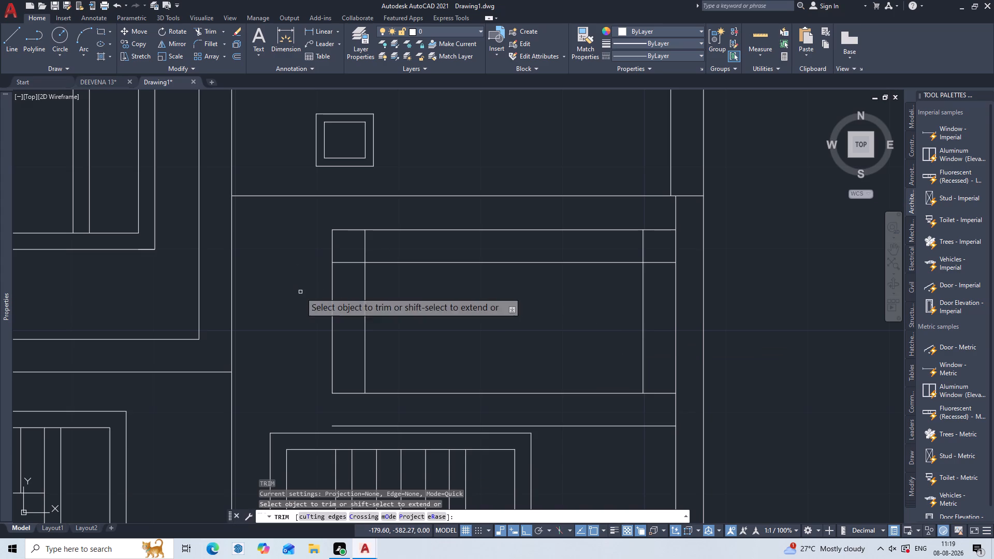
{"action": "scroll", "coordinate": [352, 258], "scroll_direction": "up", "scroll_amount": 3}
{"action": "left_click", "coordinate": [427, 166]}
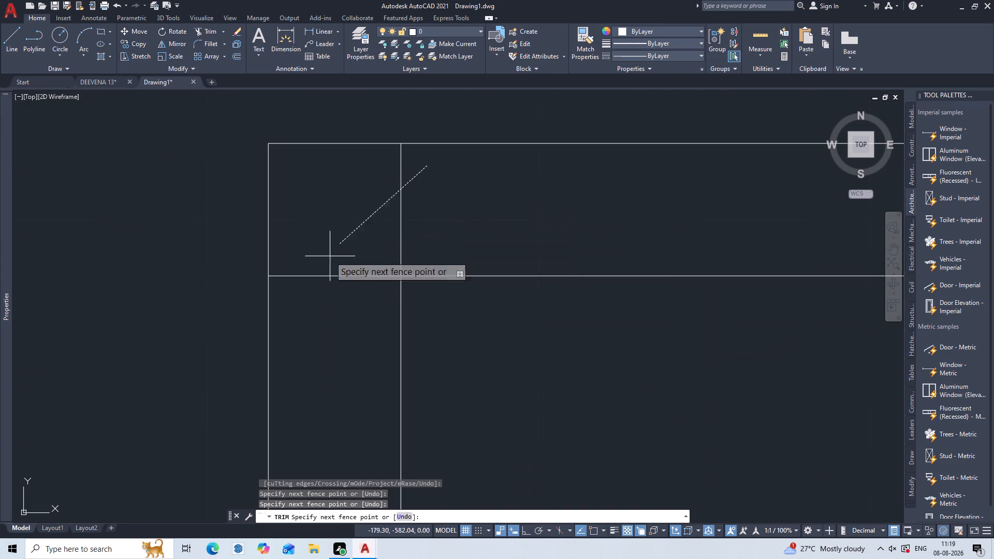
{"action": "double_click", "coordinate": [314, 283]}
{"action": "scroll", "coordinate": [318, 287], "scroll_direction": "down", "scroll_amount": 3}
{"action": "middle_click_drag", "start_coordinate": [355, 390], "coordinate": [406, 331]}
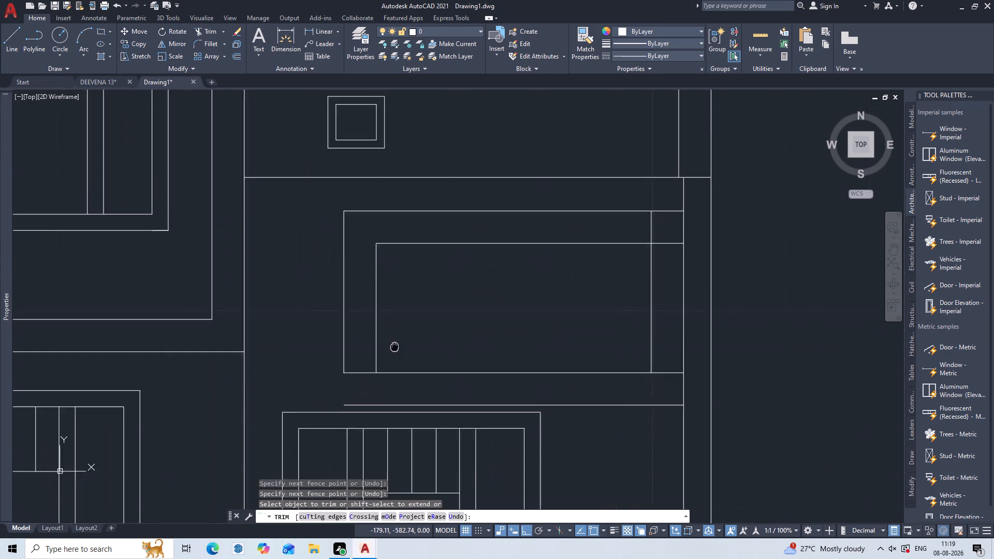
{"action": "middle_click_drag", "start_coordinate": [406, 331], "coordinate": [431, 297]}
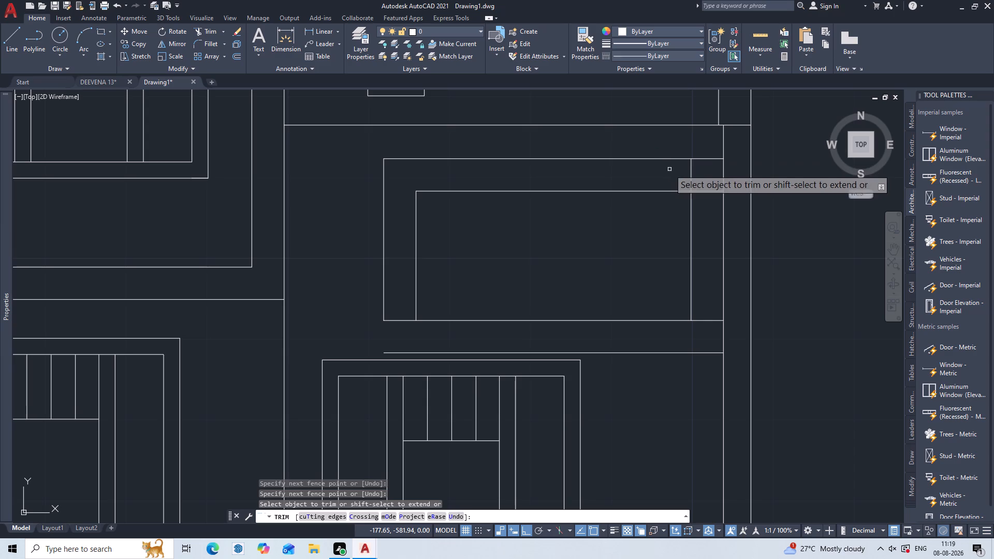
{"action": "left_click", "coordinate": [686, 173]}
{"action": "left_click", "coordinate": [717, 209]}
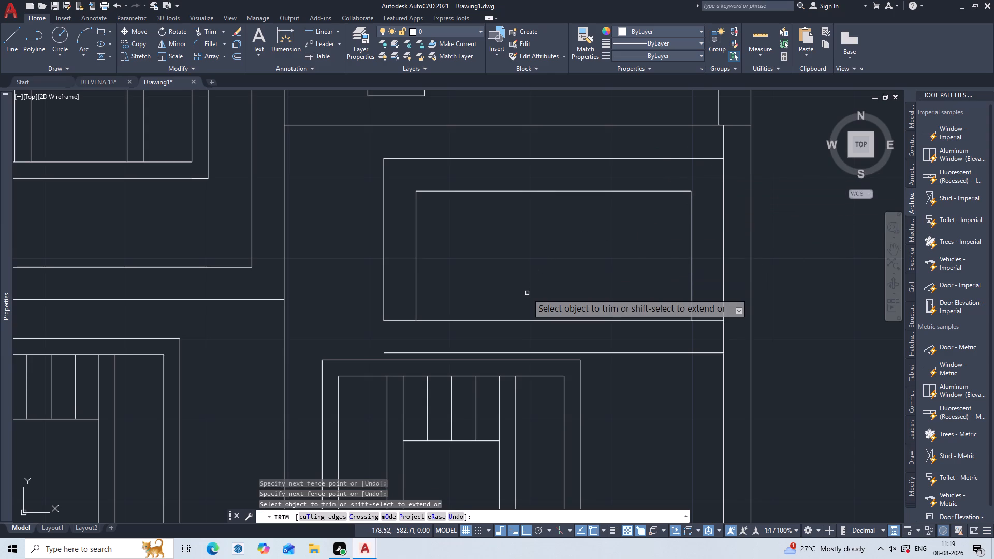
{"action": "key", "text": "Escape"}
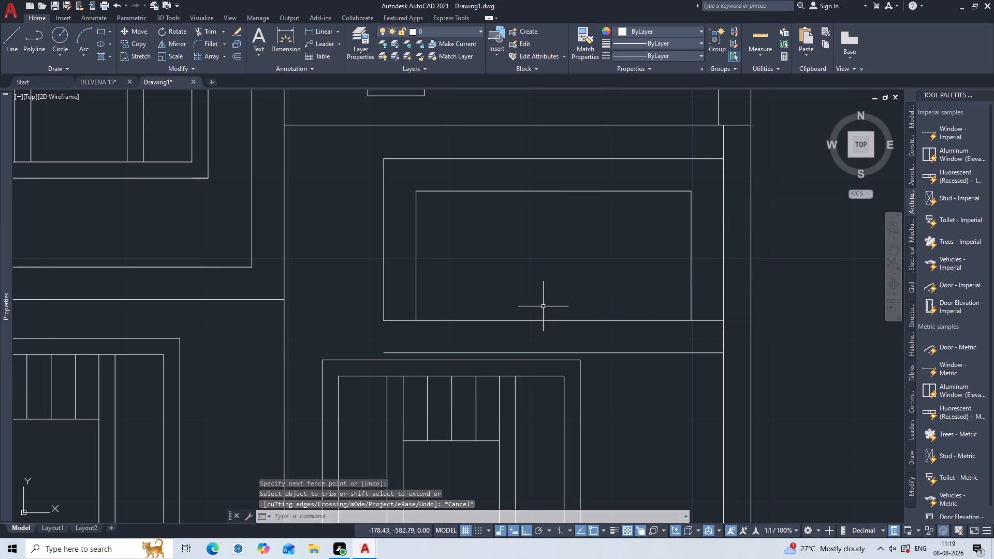
Delete the stray horizontal line just below the right bay's new rectangle.
{"action": "left_click", "coordinate": [620, 346]}
{"action": "left_click", "coordinate": [620, 363]}
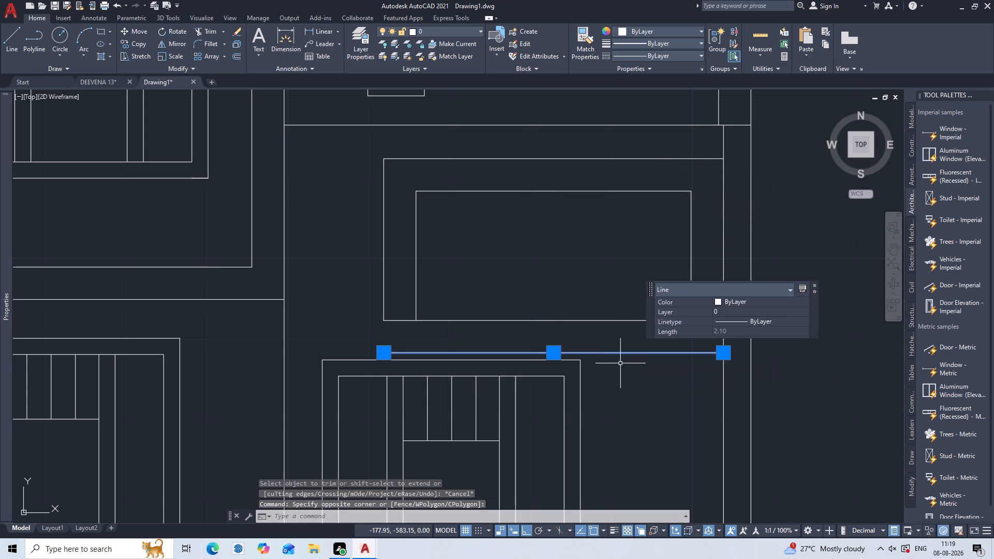
{"action": "key", "text": "Delete"}
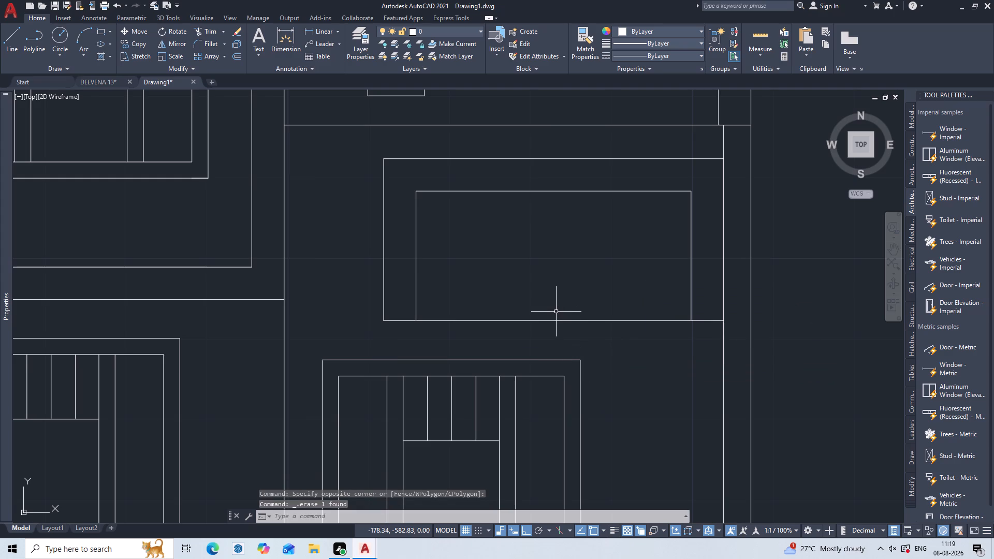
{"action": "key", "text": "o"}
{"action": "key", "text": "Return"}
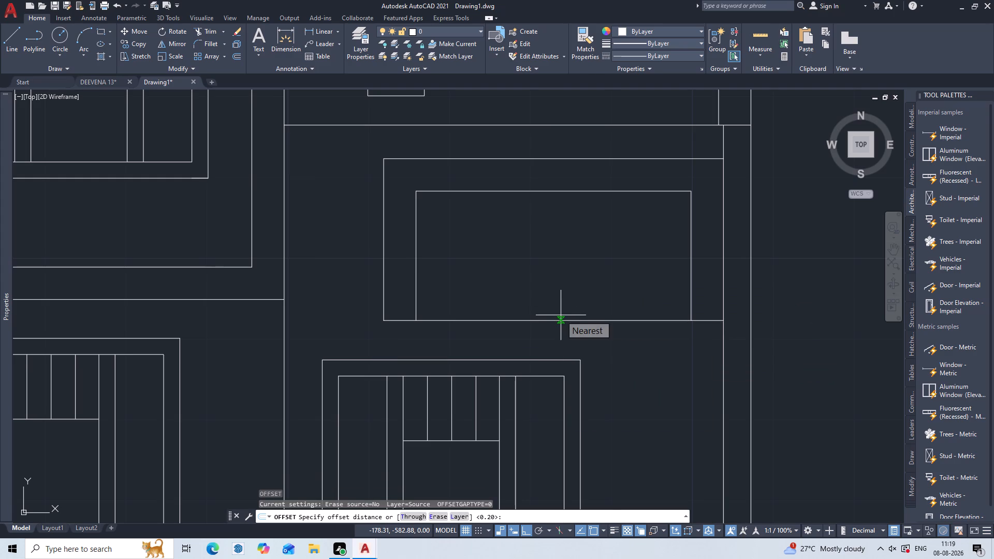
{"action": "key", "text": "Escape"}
Measure the height of the new rectangle's left edge with a linear dimension, without placing it.
{"action": "type", "text": "dli'"}
{"action": "key", "text": "BackSpace"}
{"action": "key", "text": "Return"}
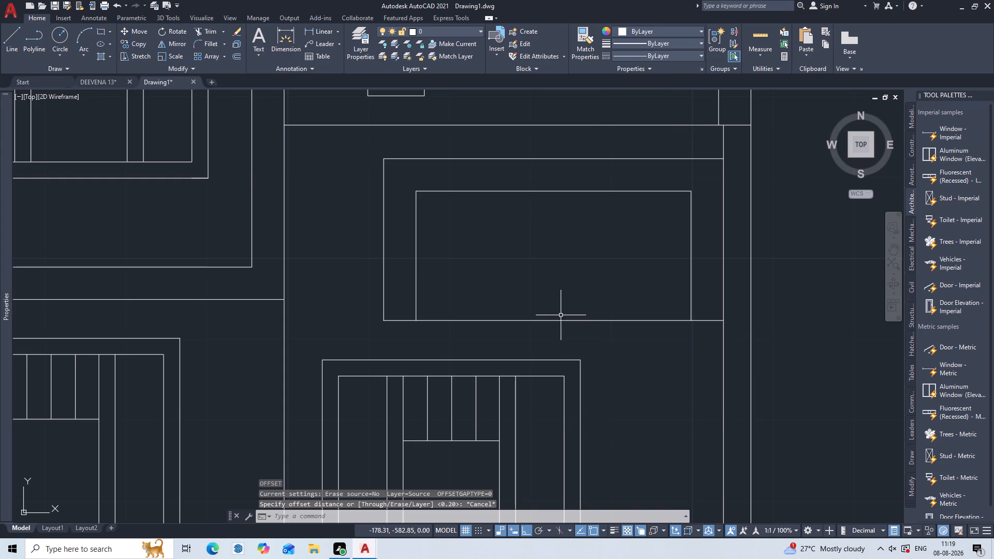
{"action": "left_click", "coordinate": [381, 321]}
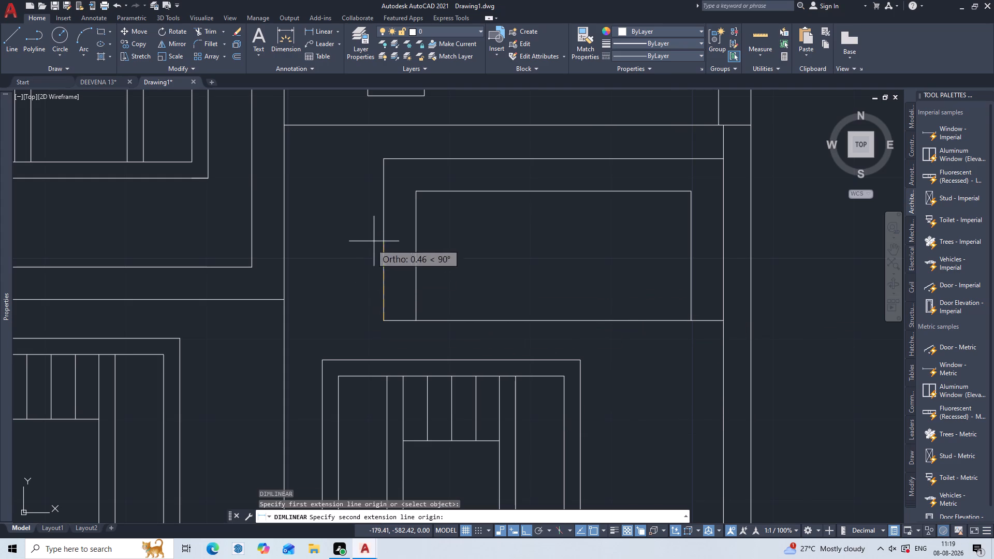
{"action": "left_click", "coordinate": [387, 161]}
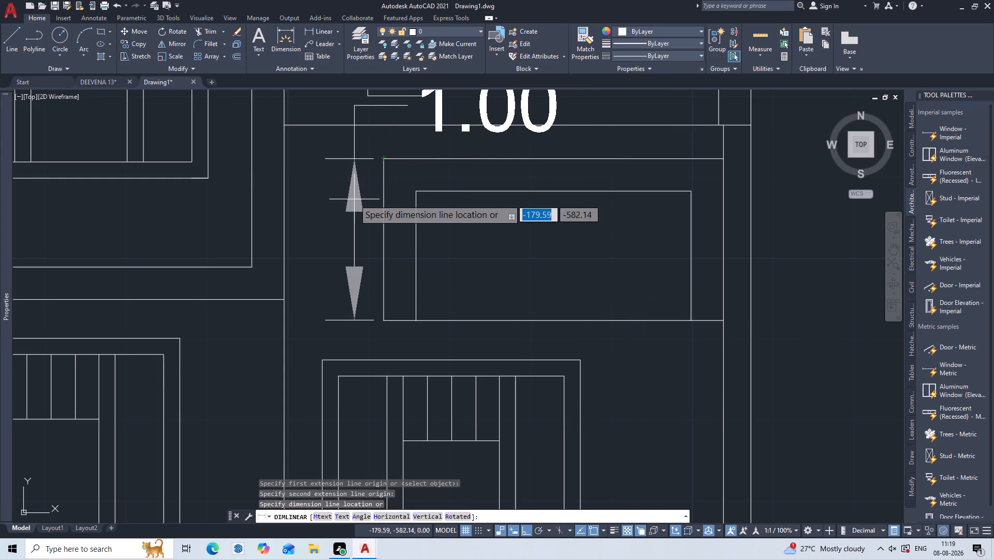
{"action": "key", "text": "Escape"}
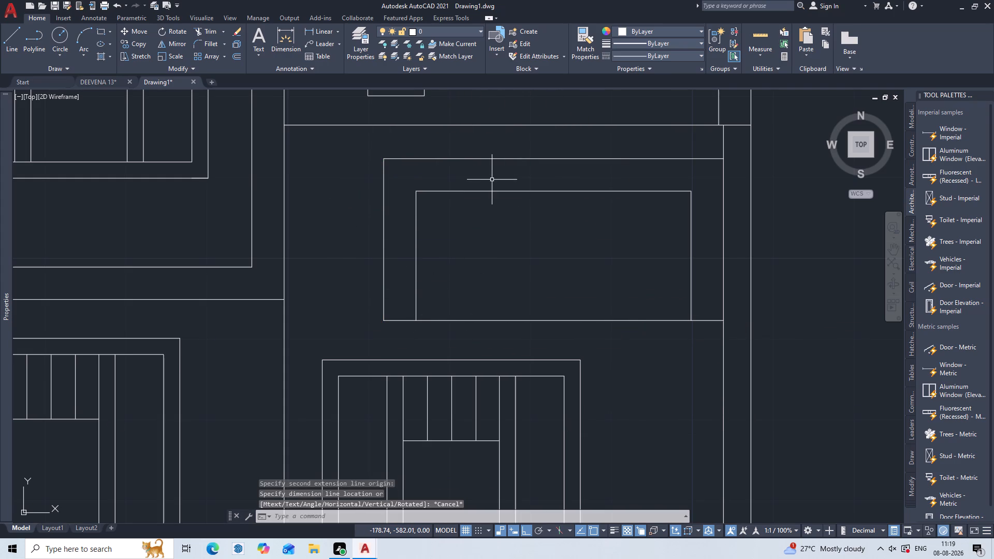
Delete the top, left and right inner border lines inside the new rectangle.
{"action": "left_click", "coordinate": [492, 180]}
{"action": "left_click", "coordinate": [414, 280]}
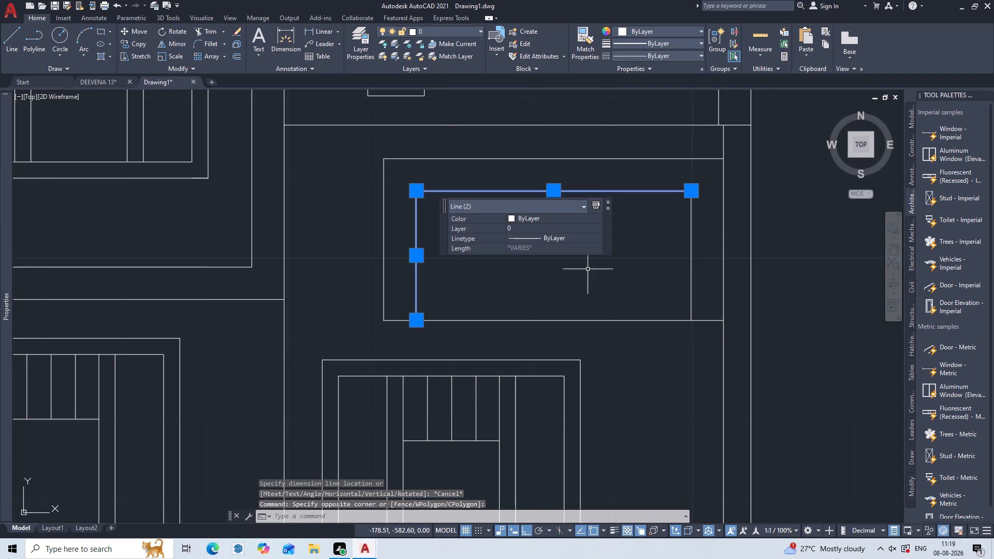
{"action": "left_click", "coordinate": [709, 239]}
{"action": "left_click", "coordinate": [669, 260]}
{"action": "key", "text": "Delete"}
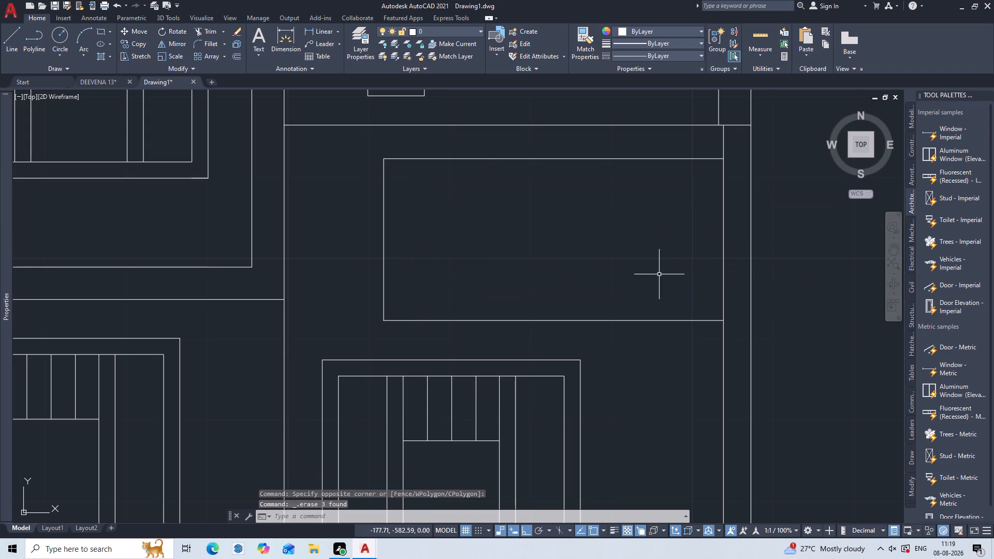
Offset the new rectangle's top and left edges inward by 0.1.
{"action": "key", "text": "o"}
{"action": "key", "text": "Return"}
{"action": "type", "text": "0."}
{"action": "key", "text": "1"}
{"action": "key", "text": "Return"}
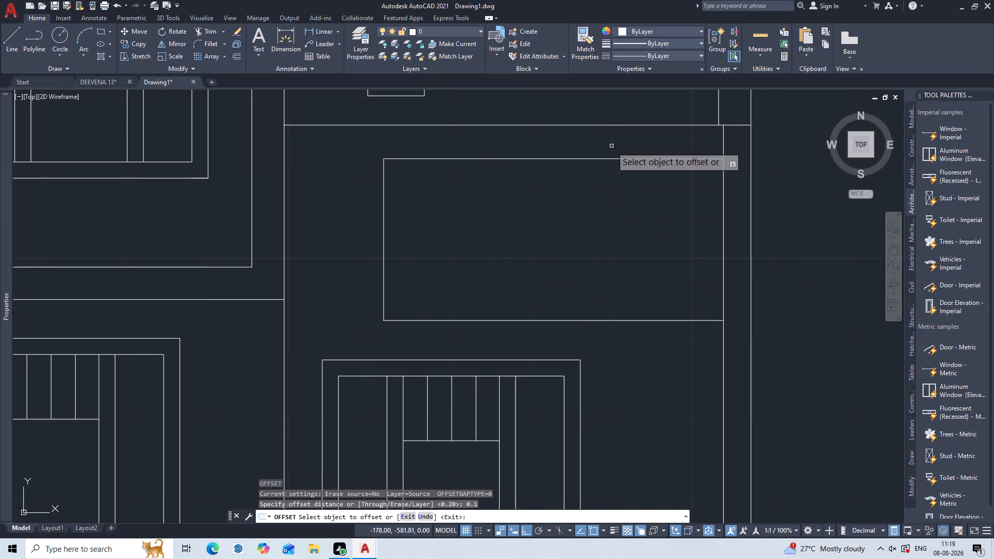
{"action": "left_click", "coordinate": [615, 158]}
{"action": "left_click", "coordinate": [606, 192]}
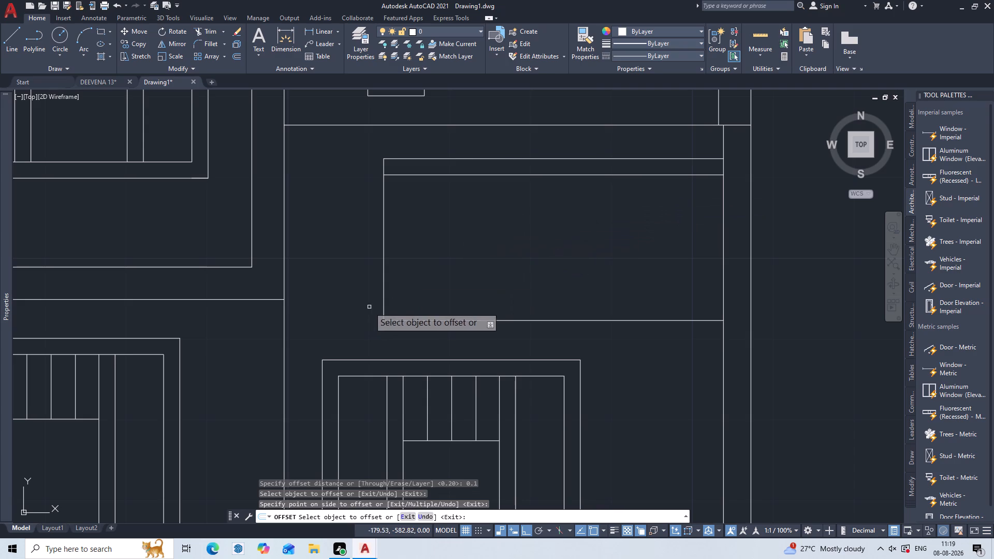
{"action": "left_click", "coordinate": [383, 295]}
{"action": "left_click", "coordinate": [417, 284]}
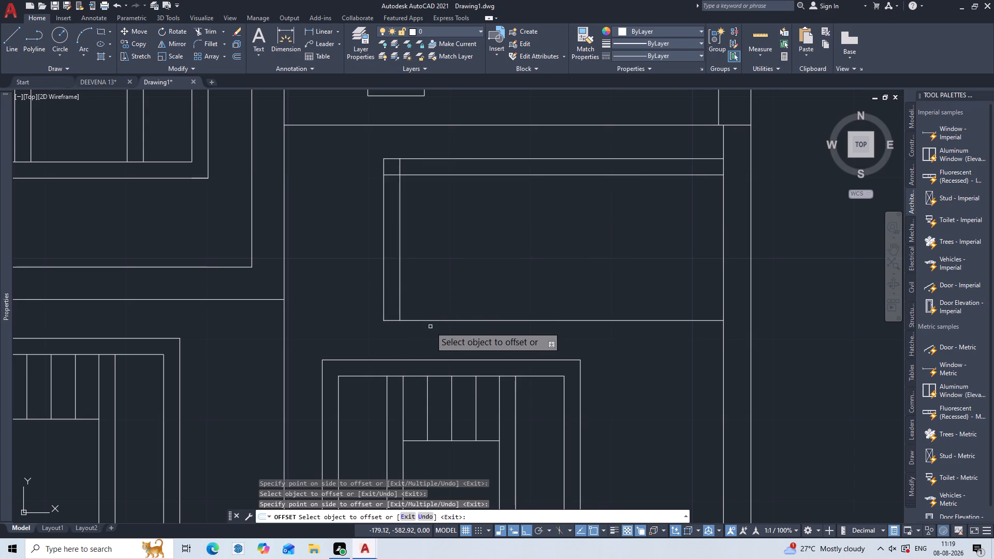
Offset the new rectangle's bottom and right edges inward by 0.1.
{"action": "left_click", "coordinate": [425, 320]}
{"action": "left_click_drag", "start_coordinate": [446, 281], "coordinate": [451, 280]}
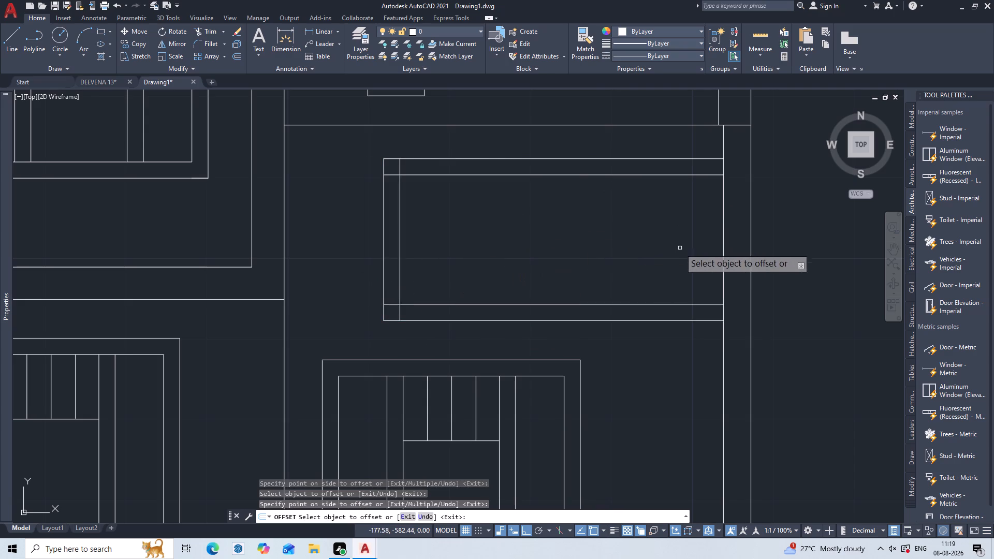
{"action": "left_click", "coordinate": [724, 255]}
{"action": "left_click", "coordinate": [696, 269]}
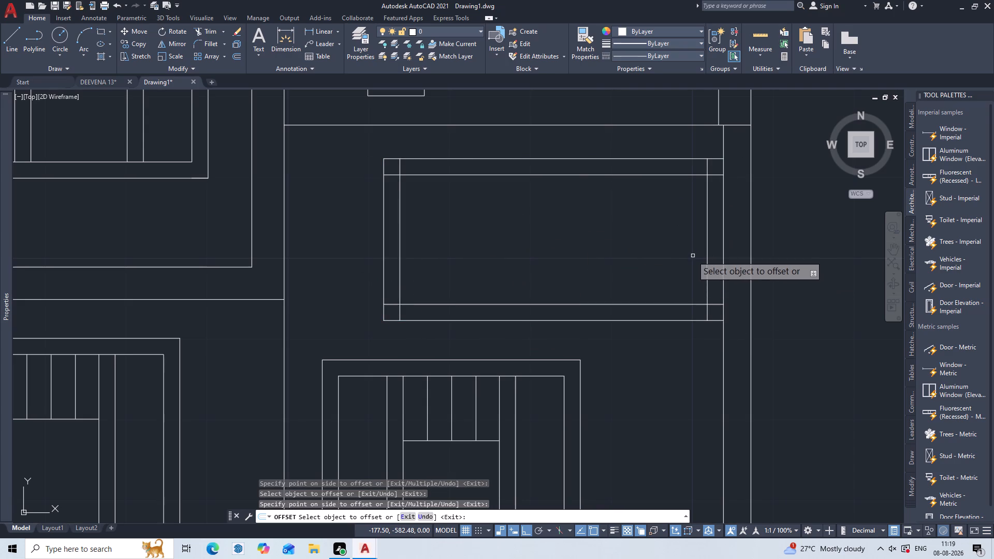
{"action": "key", "text": "Escape"}
{"action": "key", "text": "Escape"}
{"action": "key", "text": "Escape"}
{"action": "key", "text": "Escape"}
{"action": "key", "text": "Escape"}
{"action": "key", "text": "Escape"}
{"action": "key", "text": "Escape"}
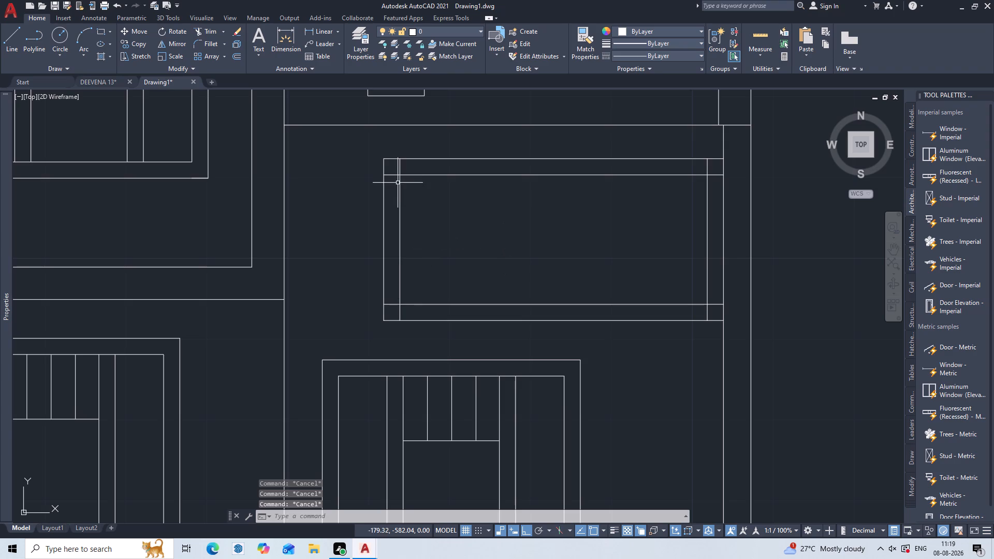
Trim the overhanging ends of the inner border lines at the rectangle's upper-left corner.
{"action": "scroll", "coordinate": [398, 183], "scroll_direction": "up", "scroll_amount": 1}
{"action": "middle_click_drag", "start_coordinate": [398, 183], "coordinate": [405, 240]}
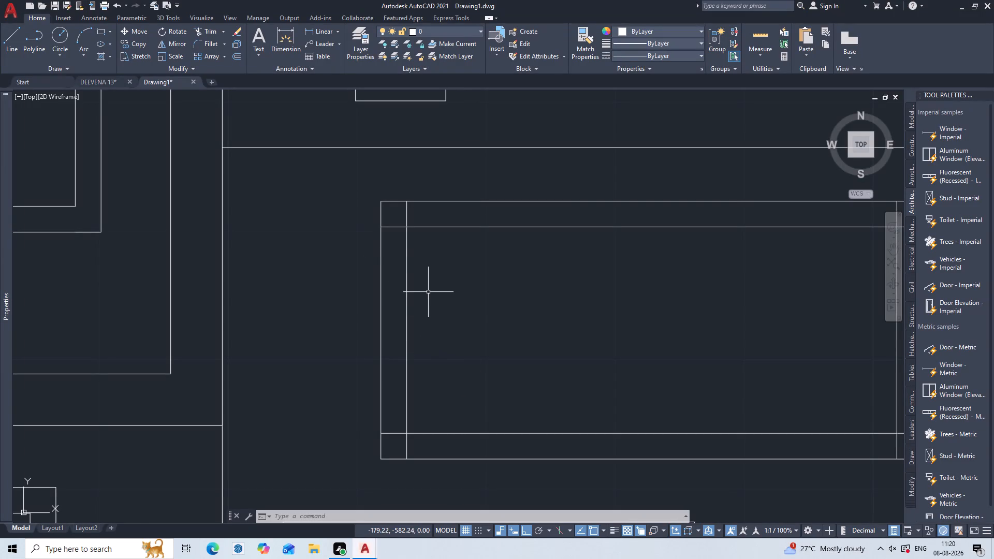
{"action": "scroll", "coordinate": [373, 195], "scroll_direction": "up", "scroll_amount": 1}
{"action": "scroll", "coordinate": [401, 230], "scroll_direction": "up", "scroll_amount": 2}
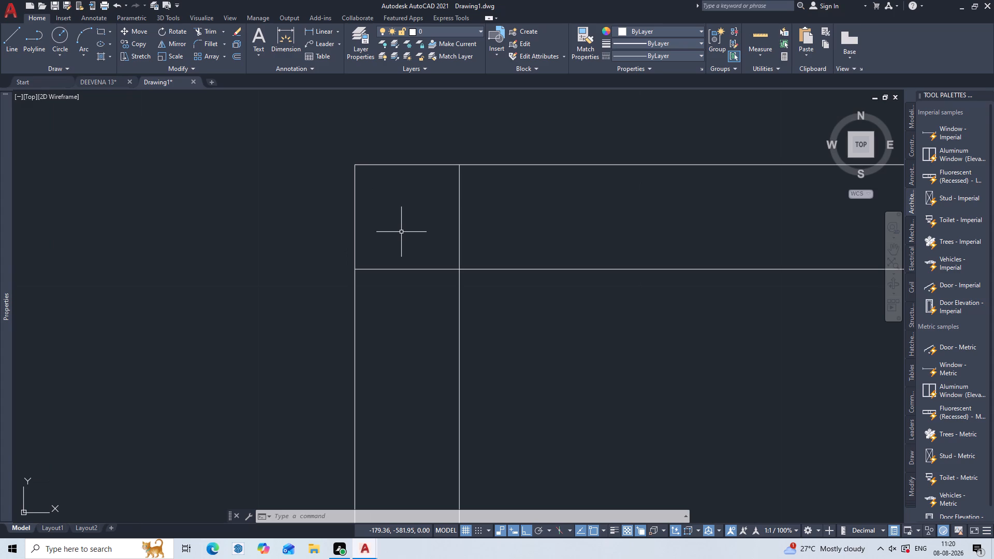
{"action": "type", "text": "tr"}
{"action": "key", "text": "Return"}
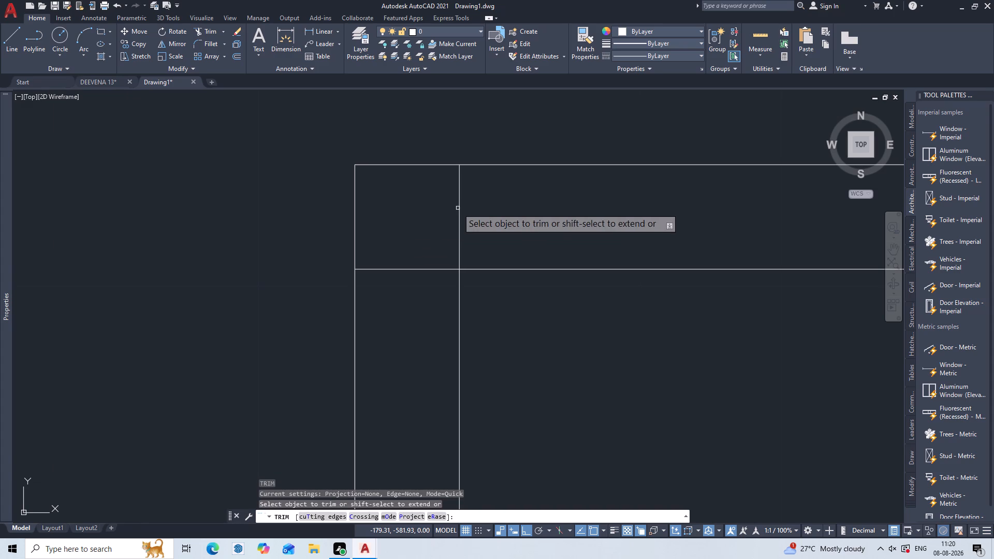
{"action": "left_click", "coordinate": [470, 167]}
{"action": "left_click", "coordinate": [394, 283]}
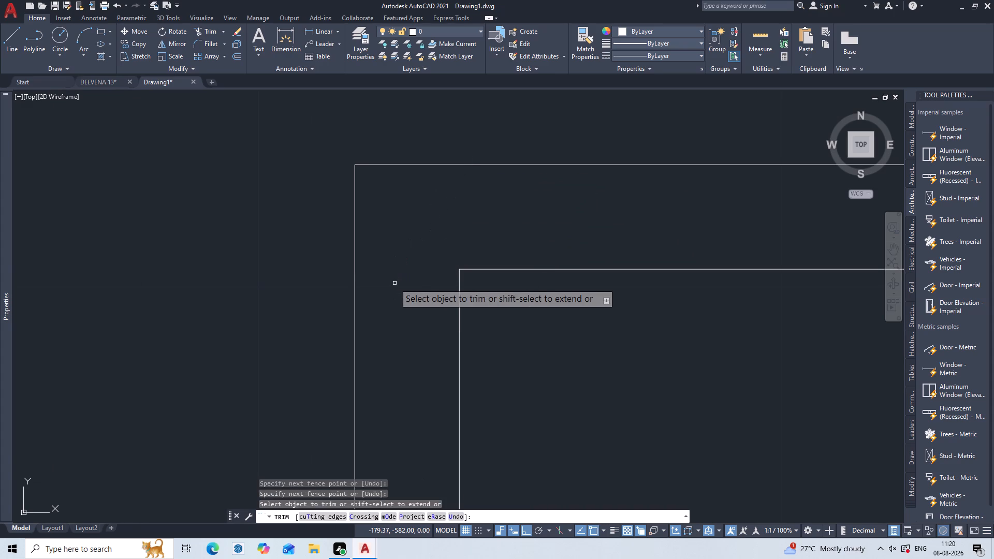
{"action": "key", "text": "Escape"}
Trim the overhanging ends of the inner border lines at the rectangle's lower-left corner.
{"action": "scroll", "coordinate": [398, 299], "scroll_direction": "down", "scroll_amount": 4}
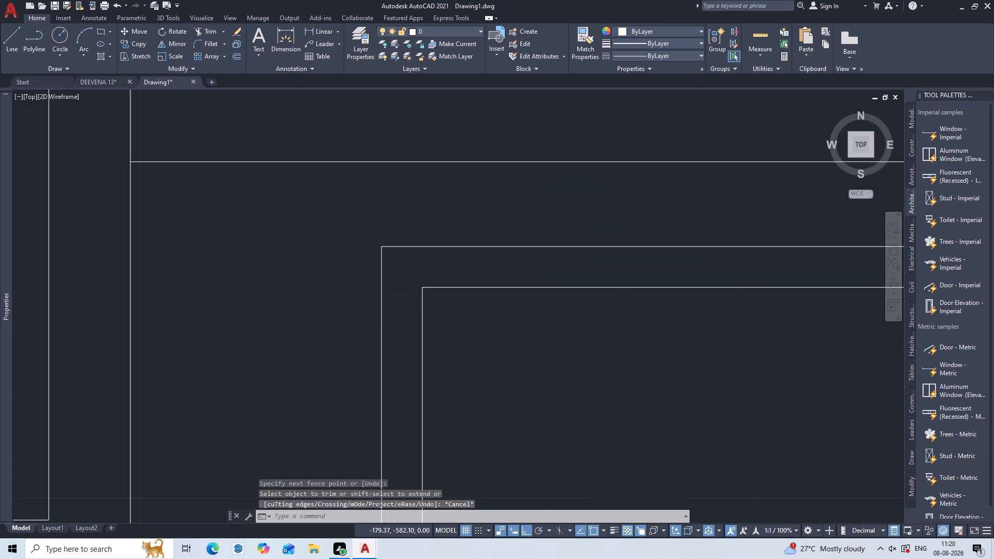
{"action": "middle_click_drag", "start_coordinate": [402, 381], "coordinate": [408, 280]}
{"action": "scroll", "coordinate": [408, 353], "scroll_direction": "up", "scroll_amount": 4}
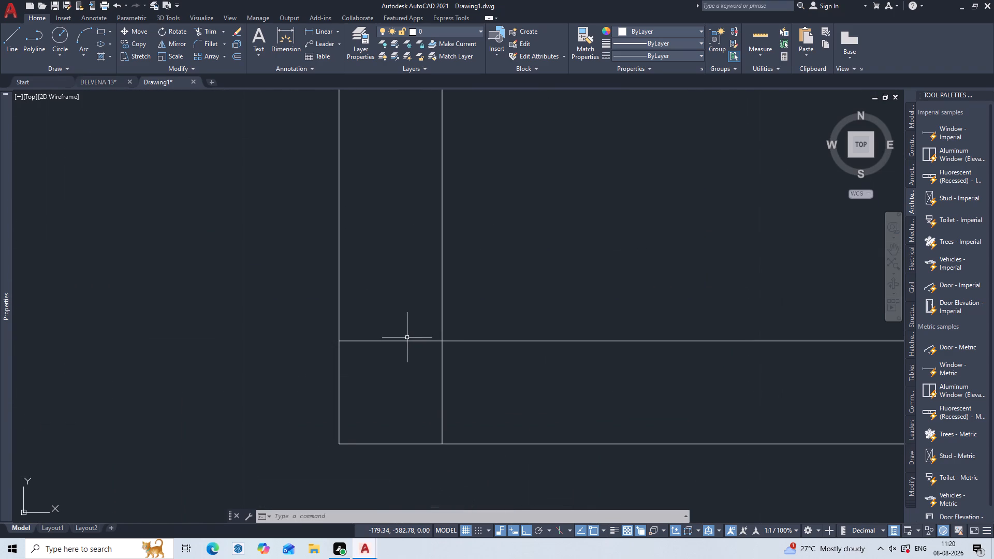
{"action": "type", "text": "tr"}
{"action": "key", "text": "Return"}
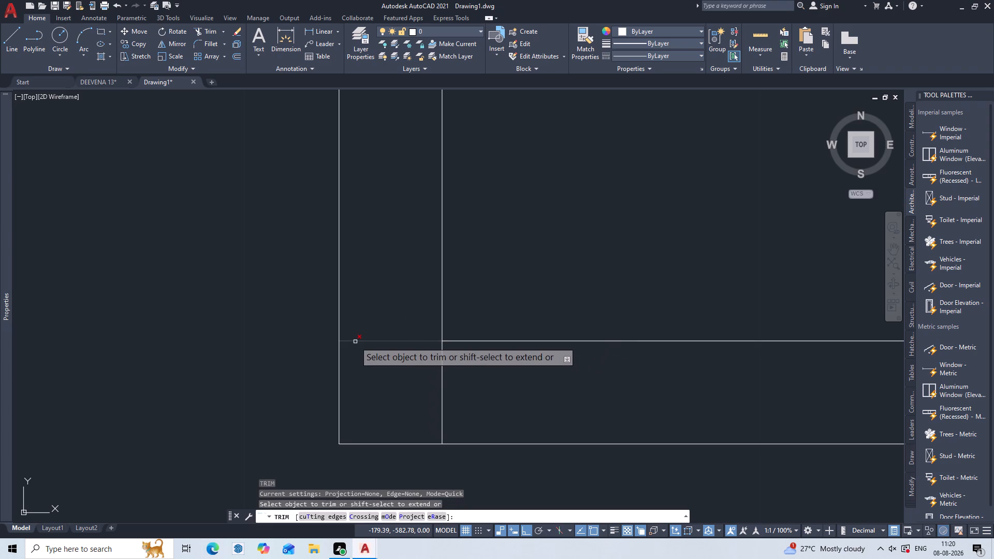
{"action": "left_click", "coordinate": [349, 340]}
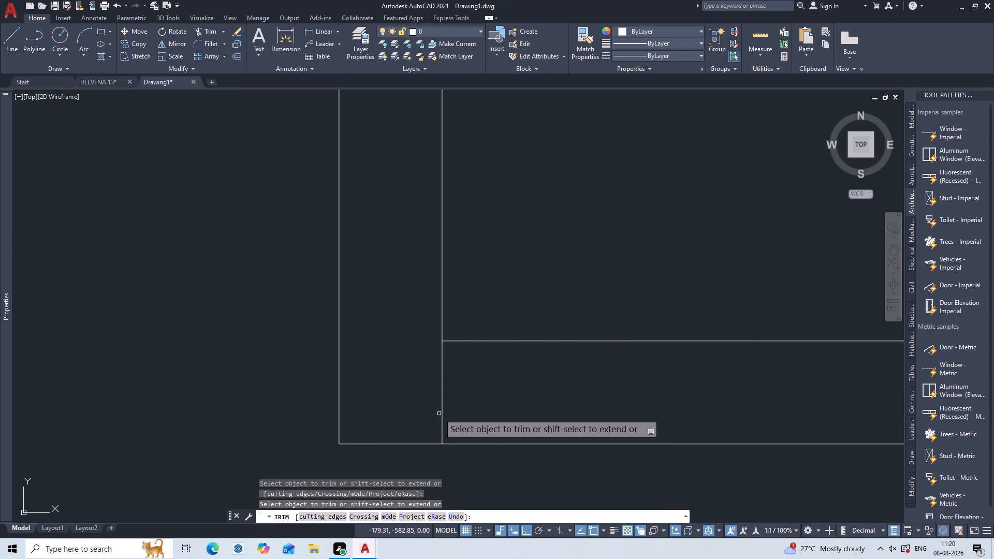
{"action": "left_click", "coordinate": [441, 415]}
Trim the overhanging ends of the inner border lines at the rectangle's upper-right corner.
{"action": "scroll", "coordinate": [505, 388], "scroll_direction": "down", "scroll_amount": 2}
{"action": "scroll", "coordinate": [570, 327], "scroll_direction": "down", "scroll_amount": 2}
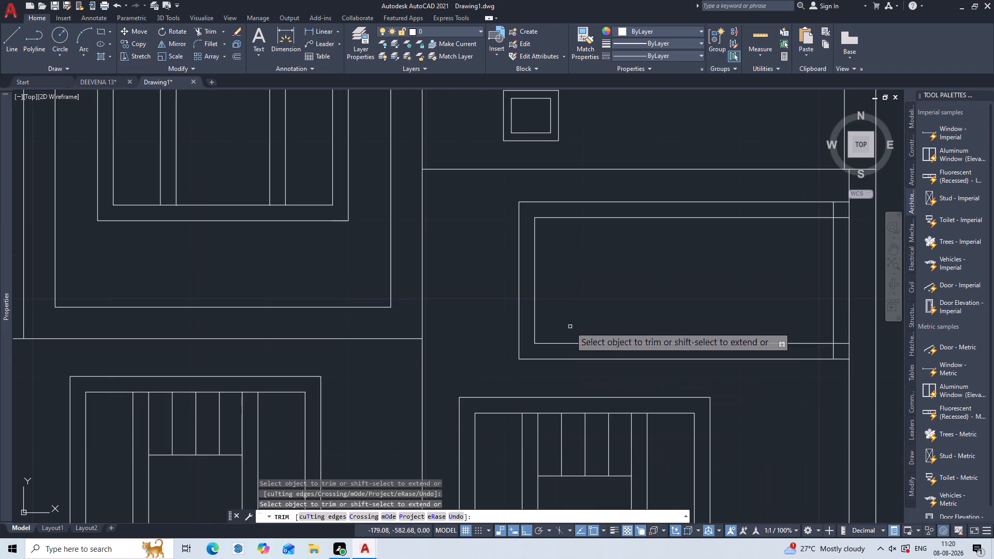
{"action": "middle_click_drag", "start_coordinate": [568, 321], "coordinate": [428, 341]}
{"action": "middle_click_drag", "start_coordinate": [676, 248], "coordinate": [582, 322]}
{"action": "scroll", "coordinate": [588, 325], "scroll_direction": "up", "scroll_amount": 2}
{"action": "scroll", "coordinate": [636, 276], "scroll_direction": "up", "scroll_amount": 1}
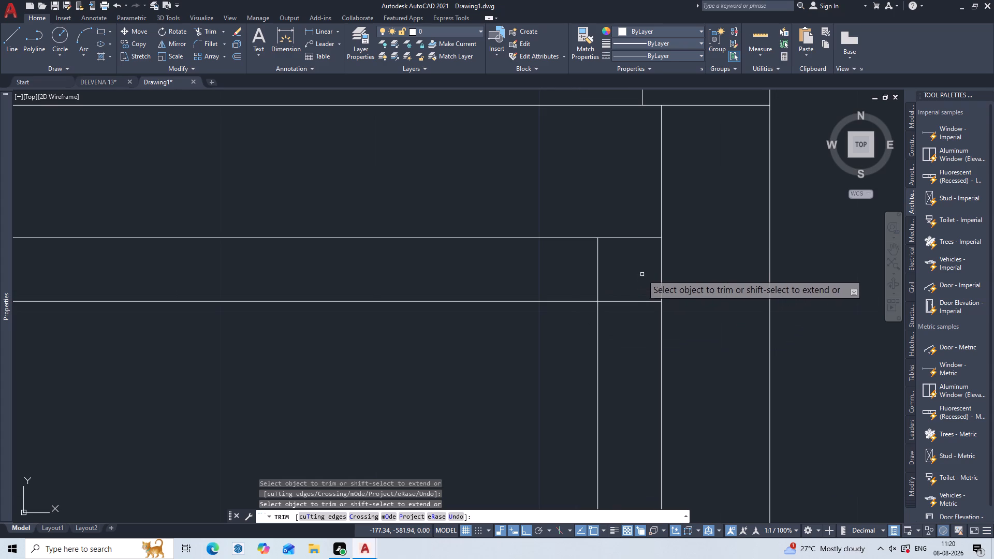
{"action": "left_click", "coordinate": [587, 255]}
{"action": "left_click", "coordinate": [631, 312]}
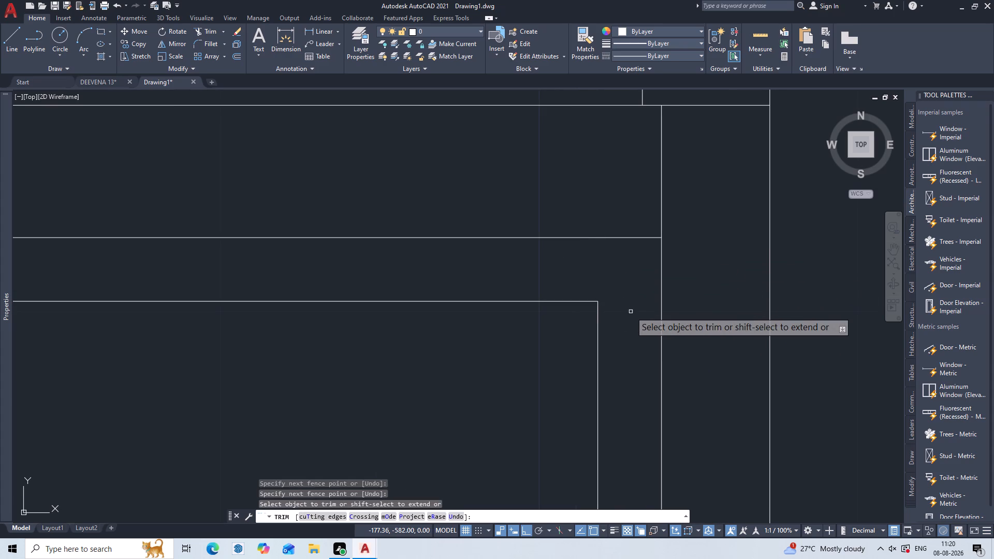
Trim the overhanging ends of the inner border lines at the rectangle's lower-right corner.
{"action": "scroll", "coordinate": [631, 312], "scroll_direction": "down", "scroll_amount": 3}
{"action": "middle_click_drag", "start_coordinate": [582, 387], "coordinate": [572, 349]}
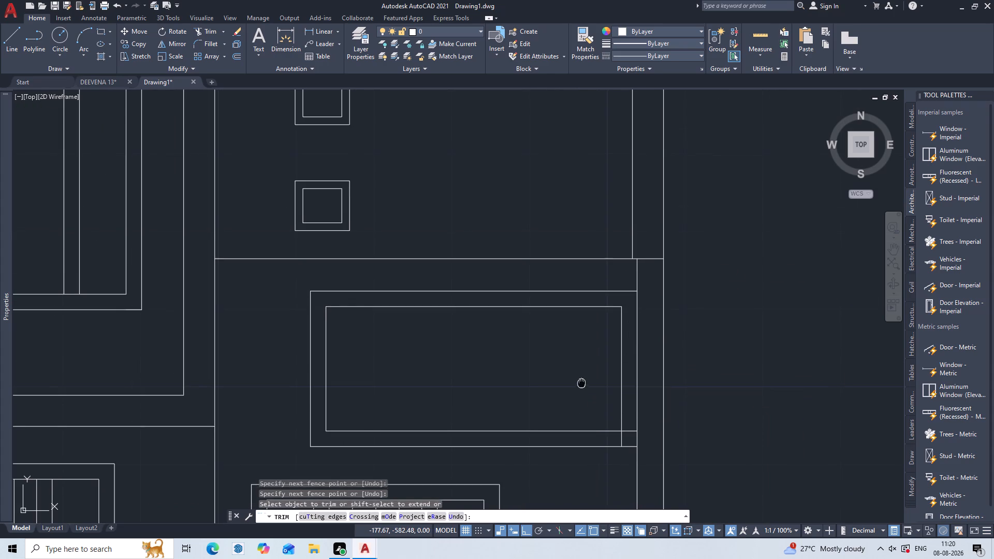
{"action": "middle_click_drag", "start_coordinate": [572, 349], "coordinate": [551, 302]}
{"action": "scroll", "coordinate": [581, 338], "scroll_direction": "up", "scroll_amount": 5}
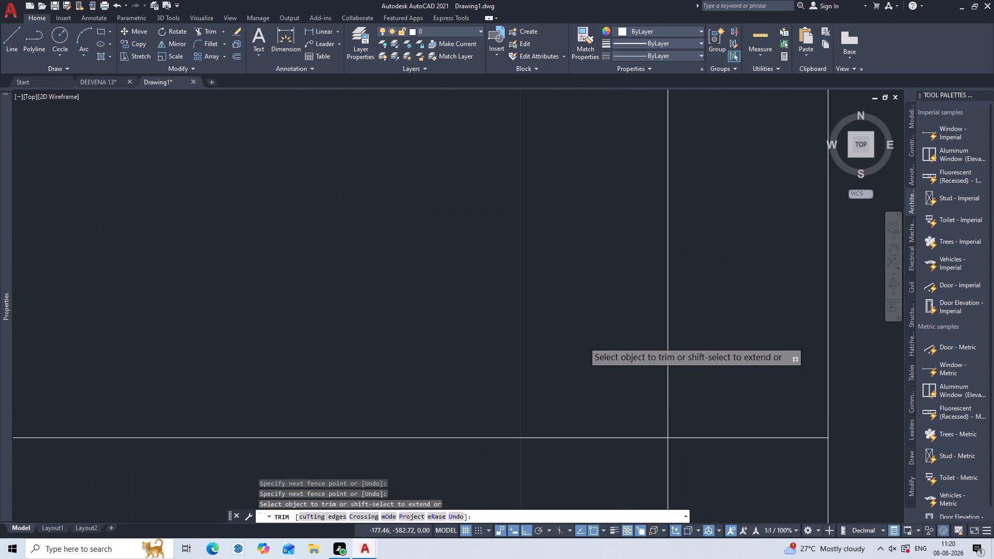
{"action": "left_click", "coordinate": [665, 491]}
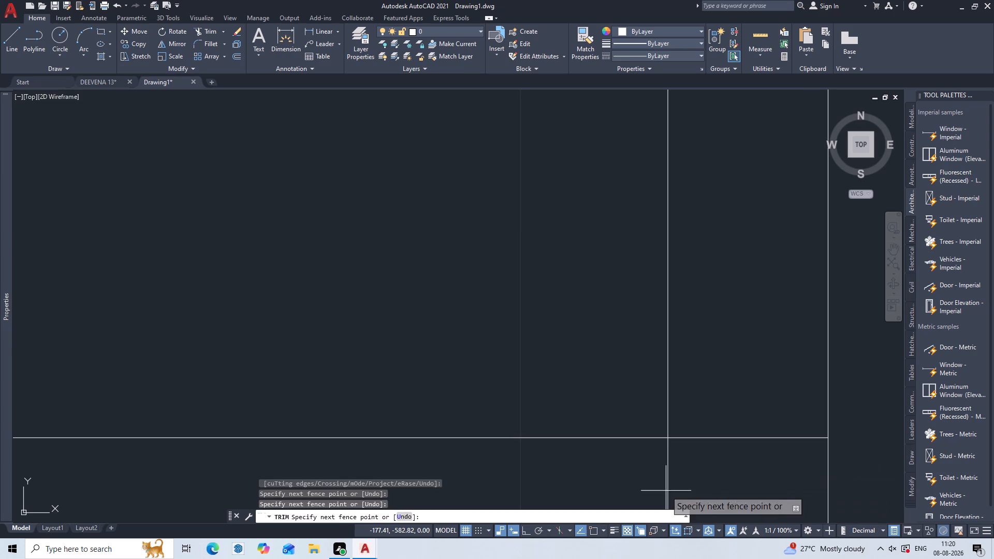
{"action": "left_click", "coordinate": [744, 425]}
{"action": "scroll", "coordinate": [744, 417], "scroll_direction": "down", "scroll_amount": 3}
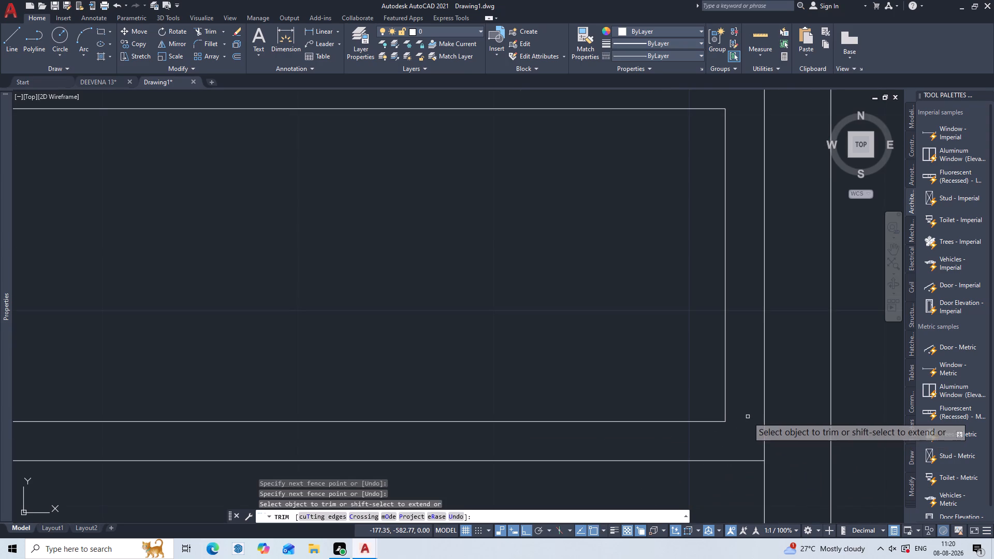
{"action": "key", "text": "Escape"}
{"action": "key", "text": "Escape"}
{"action": "key", "text": "Escape"}
{"action": "key", "text": "Escape"}
{"action": "key", "text": "Escape"}
{"action": "key", "text": "Escape"}
{"action": "key", "text": "Escape"}
{"action": "key", "text": "Escape"}
{"action": "key", "text": "Escape"}
{"action": "key", "text": "Escape"}
{"action": "key", "text": "Escape"}
{"action": "key", "text": "Escape"}
Erase the inner vertical line beside the outer right edge of the right bay's upper storey.
{"action": "scroll", "coordinate": [660, 335], "scroll_direction": "down", "scroll_amount": 2}
{"action": "middle_click_drag", "start_coordinate": [660, 334], "coordinate": [680, 321]}
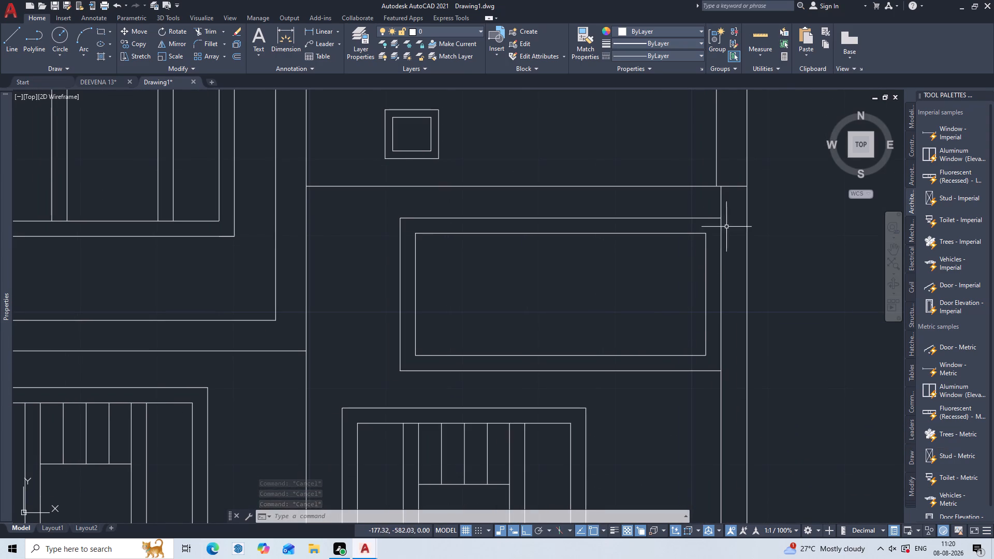
{"action": "middle_click_drag", "start_coordinate": [707, 170], "coordinate": [670, 351]}
{"action": "left_click", "coordinate": [688, 278]}
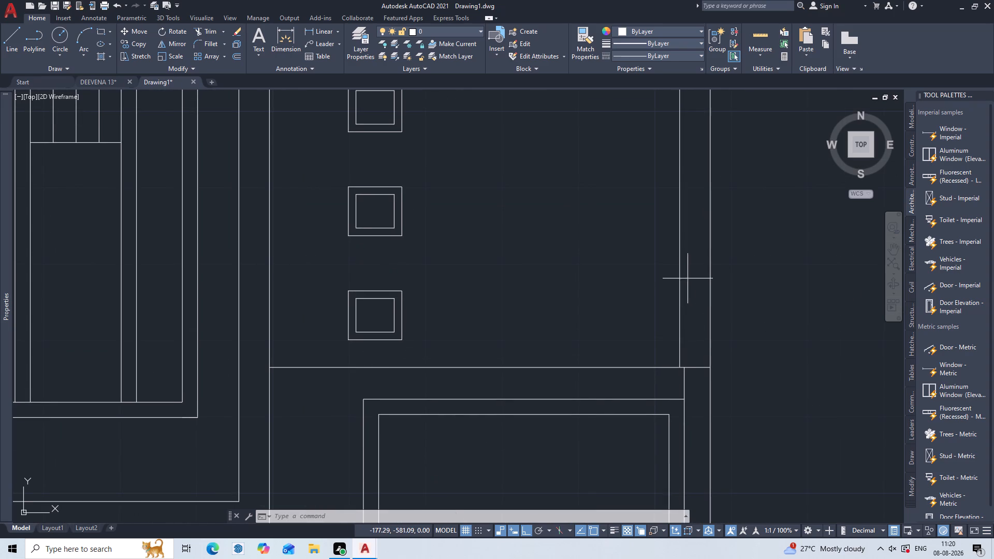
{"action": "left_click", "coordinate": [653, 316]}
{"action": "key", "text": "Delete"}
Trim the short piece of the plinth's top line between the two vertical lines at the building's right edge.
{"action": "scroll", "coordinate": [653, 316], "scroll_direction": "down", "scroll_amount": 2}
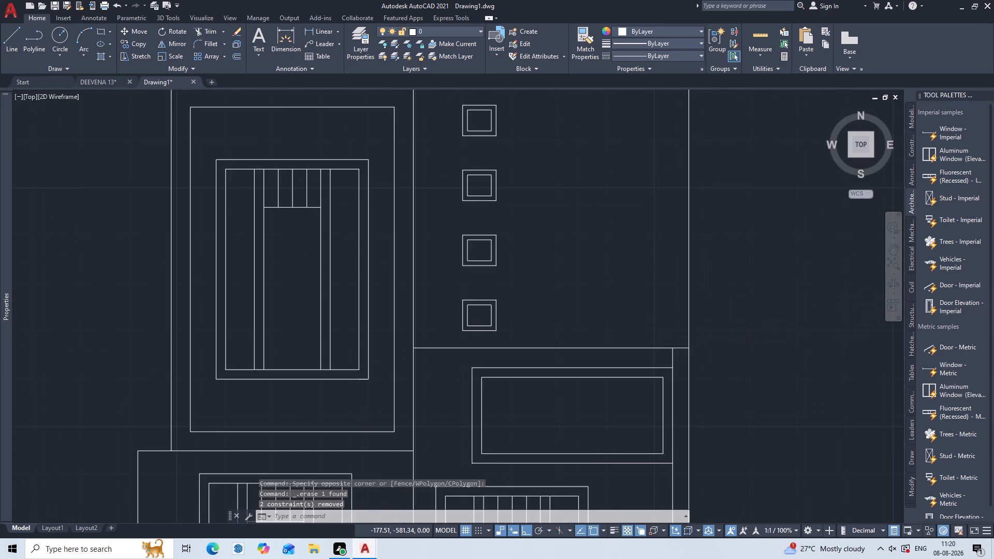
{"action": "middle_click_drag", "start_coordinate": [653, 316], "coordinate": [620, 245]}
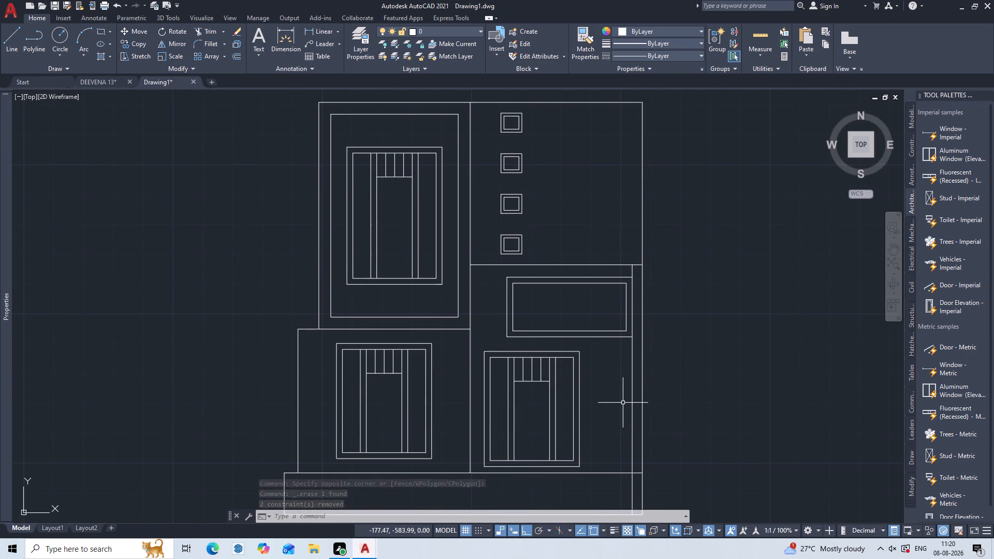
{"action": "middle_click_drag", "start_coordinate": [630, 406], "coordinate": [654, 272]}
{"action": "scroll", "coordinate": [669, 325], "scroll_direction": "up", "scroll_amount": 3}
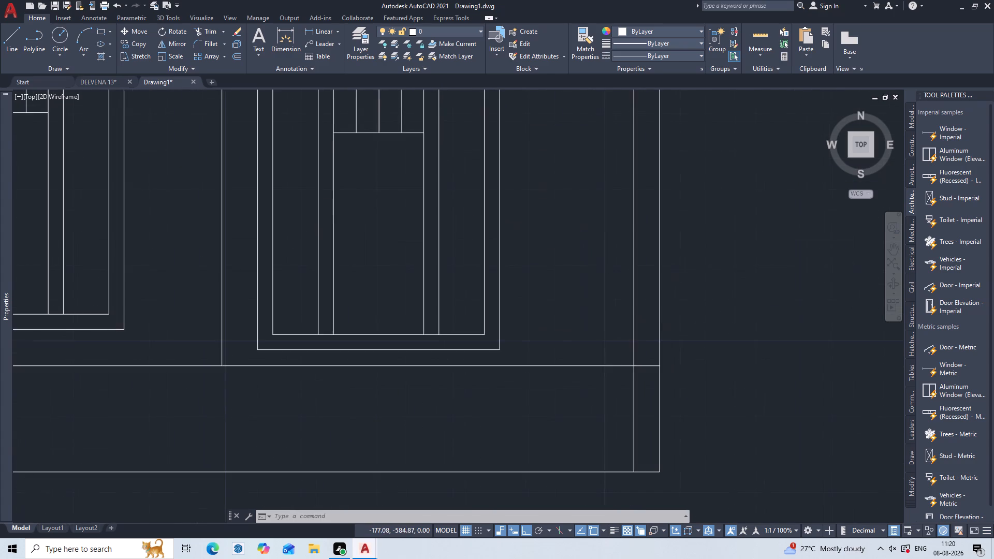
{"action": "scroll", "coordinate": [631, 384], "scroll_direction": "up", "scroll_amount": 1}
{"action": "type", "text": "tr"}
{"action": "key", "text": "Return"}
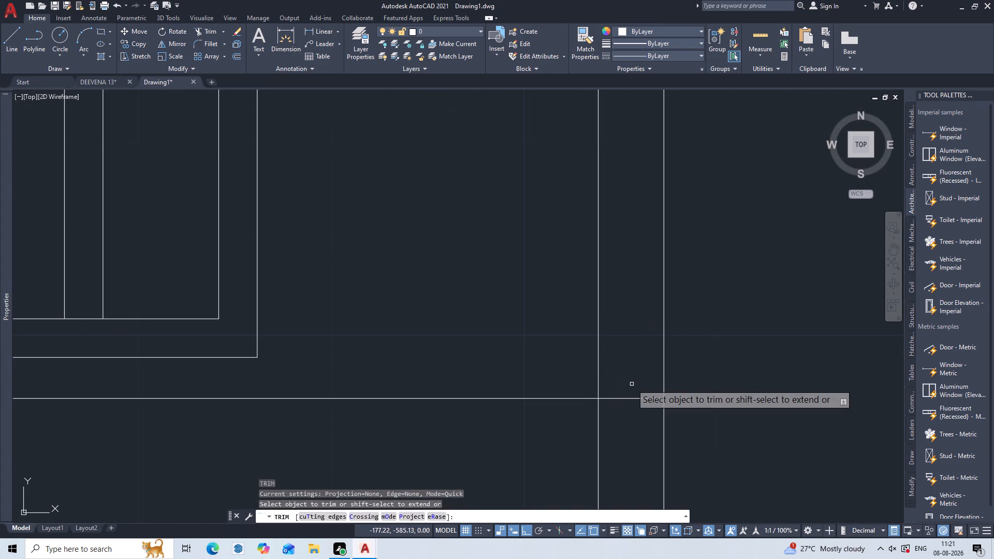
{"action": "left_click", "coordinate": [632, 384]}
{"action": "left_click", "coordinate": [636, 414]}
{"action": "key", "text": "Escape"}
Examine the plinth's lower-right corner, the ground-floor windows and the upper storey of the elevation.
{"action": "scroll", "coordinate": [635, 419], "scroll_direction": "down", "scroll_amount": 2}
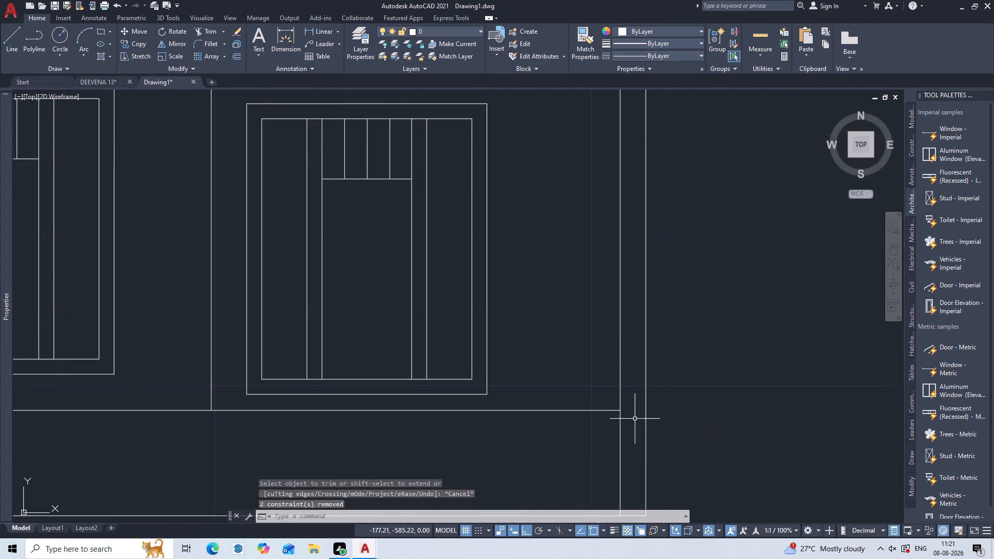
{"action": "scroll", "coordinate": [637, 420], "scroll_direction": "down", "scroll_amount": 2}
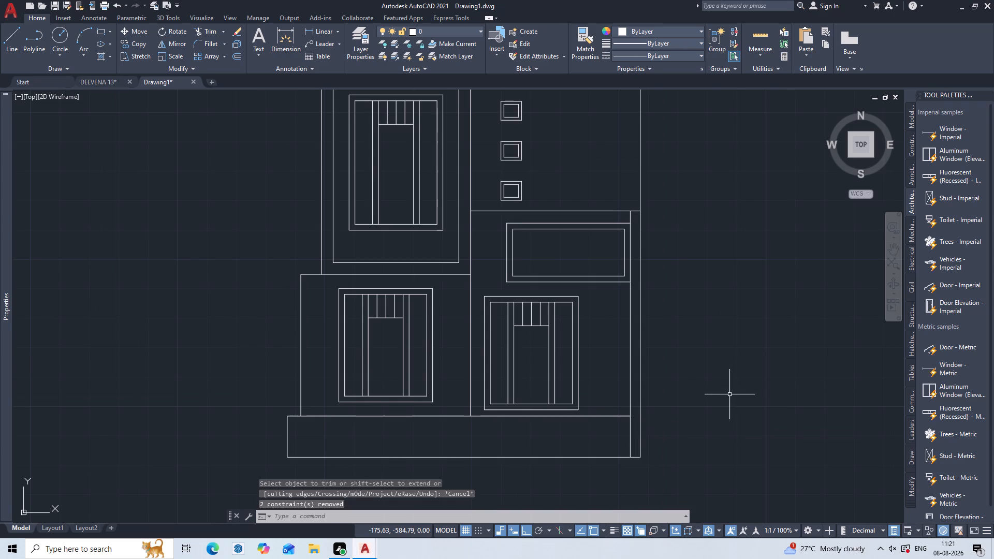
{"action": "middle_click_drag", "start_coordinate": [729, 394], "coordinate": [758, 342]}
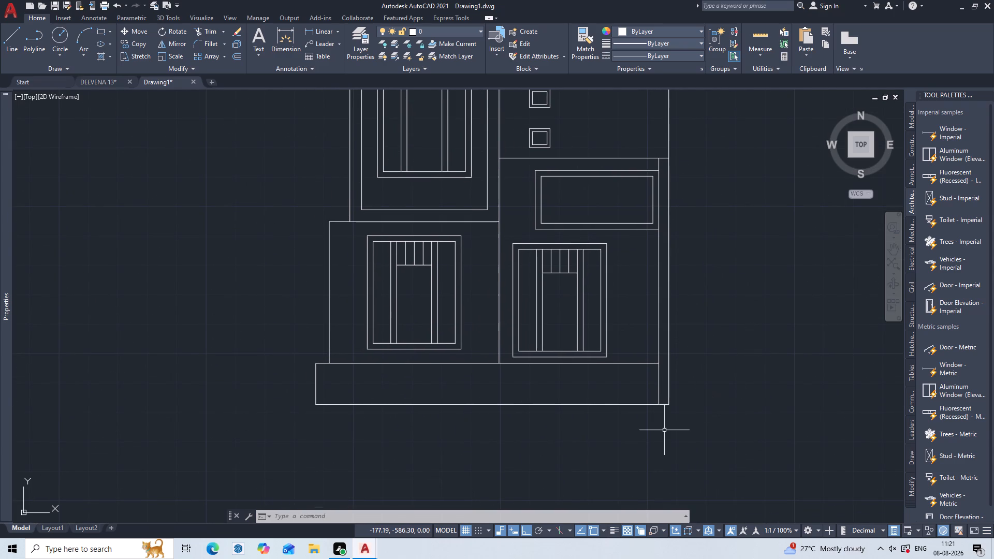
{"action": "scroll", "coordinate": [667, 404], "scroll_direction": "up", "scroll_amount": 3}
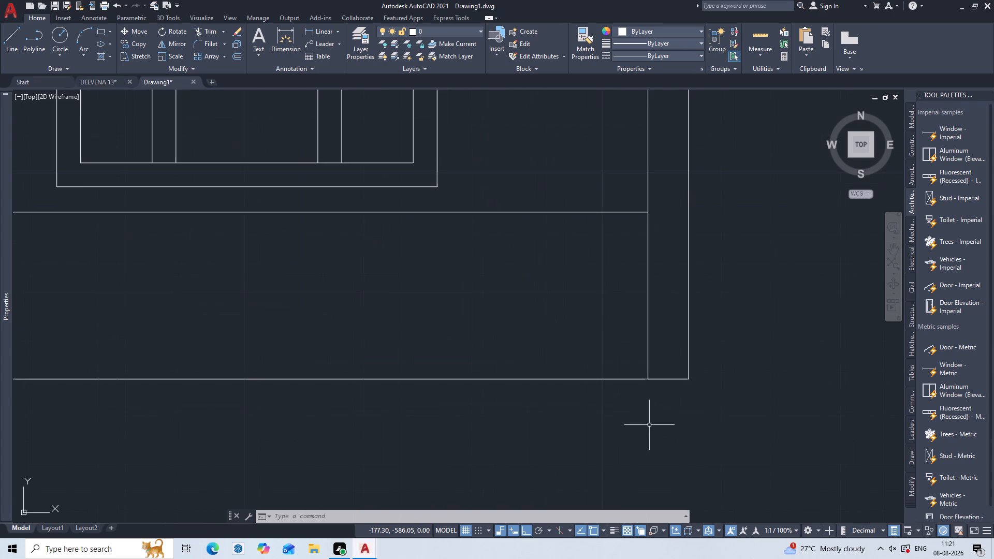
{"action": "scroll", "coordinate": [649, 425], "scroll_direction": "down", "scroll_amount": 3}
{"action": "middle_click_drag", "start_coordinate": [649, 425], "coordinate": [690, 383]}
{"action": "scroll", "coordinate": [677, 391], "scroll_direction": "up", "scroll_amount": 1}
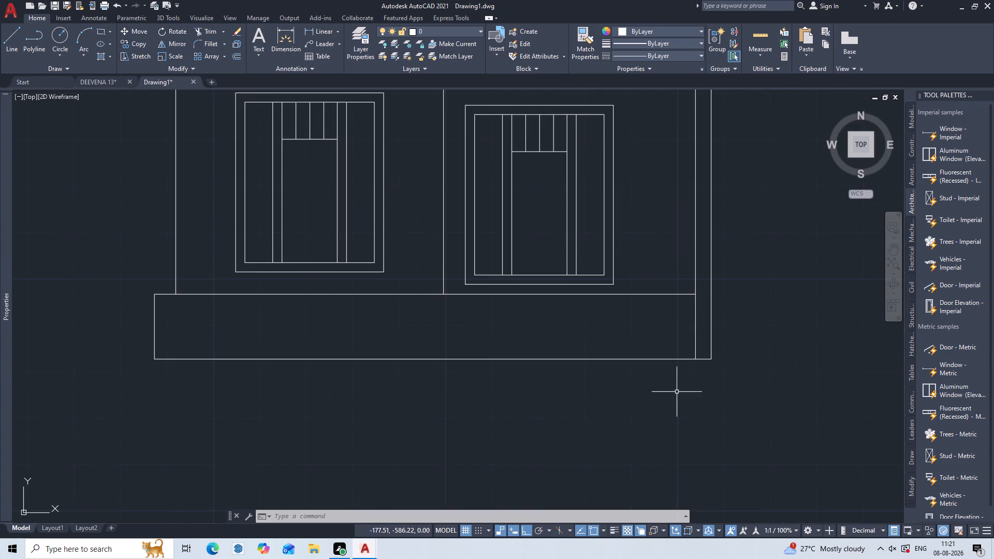
{"action": "scroll", "coordinate": [677, 392], "scroll_direction": "up", "scroll_amount": 1}
{"action": "middle_click_drag", "start_coordinate": [694, 335], "coordinate": [688, 358]}
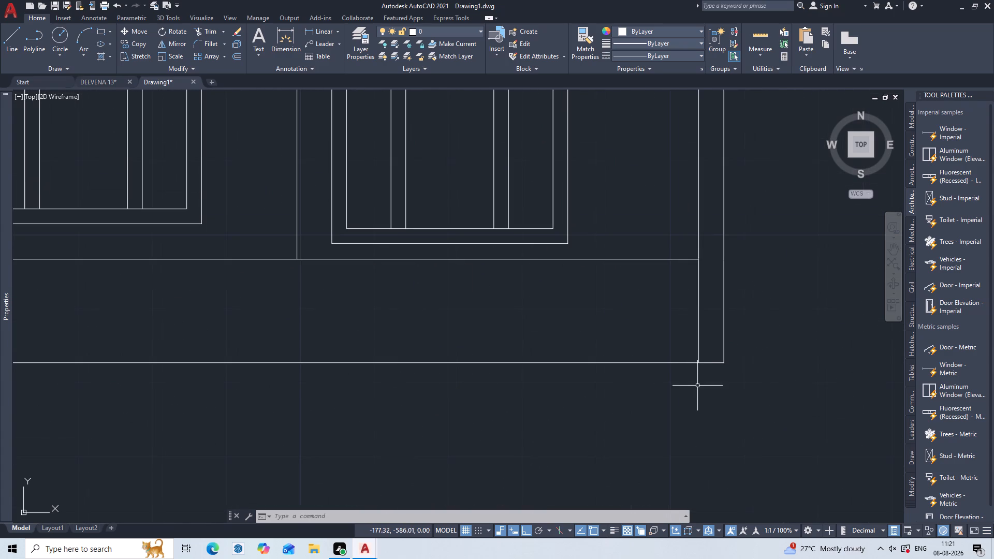
{"action": "scroll", "coordinate": [697, 386], "scroll_direction": "up", "scroll_amount": 1}
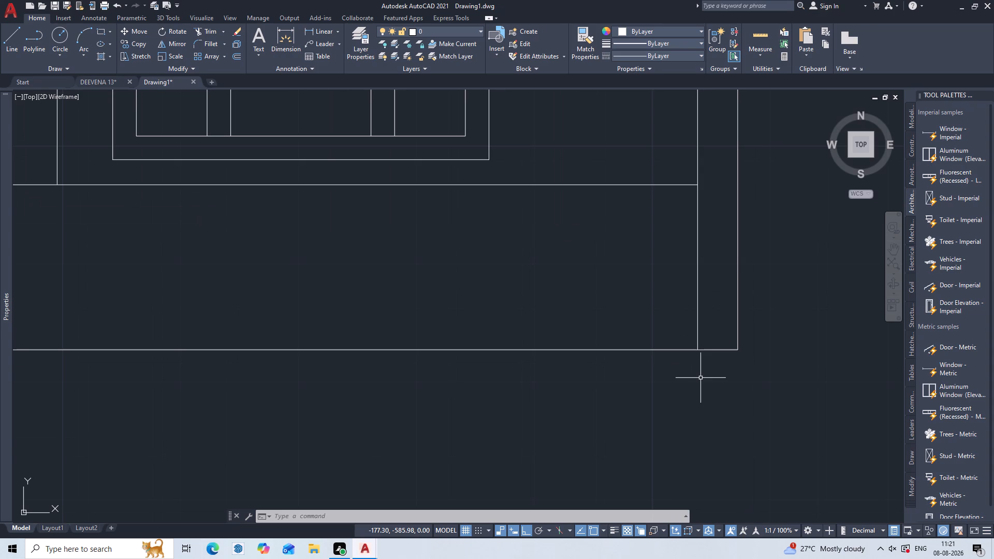
{"action": "key", "text": "o"}
{"action": "key", "text": "Escape"}
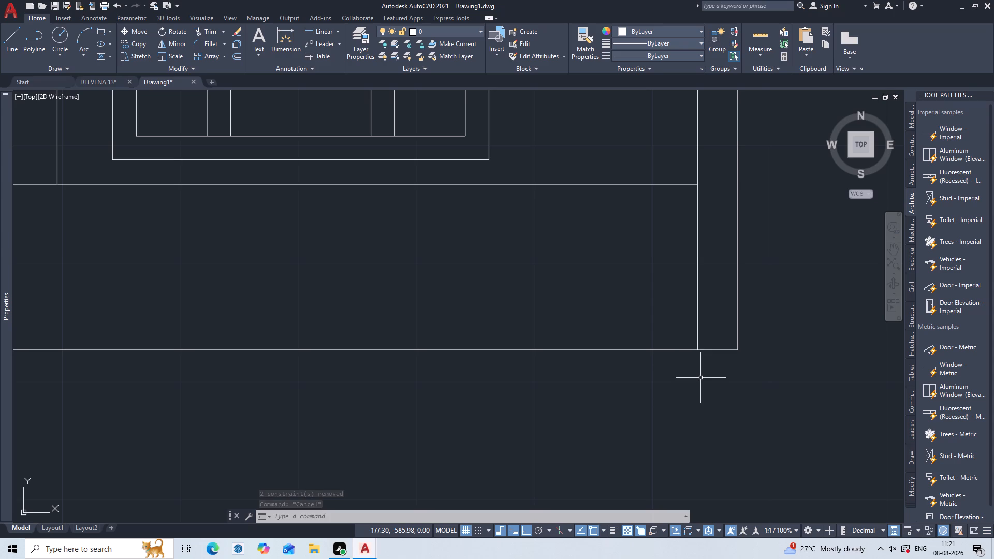
{"action": "scroll", "coordinate": [639, 287], "scroll_direction": "down", "scroll_amount": 1}
{"action": "middle_click_drag", "start_coordinate": [642, 287], "coordinate": [737, 513]}
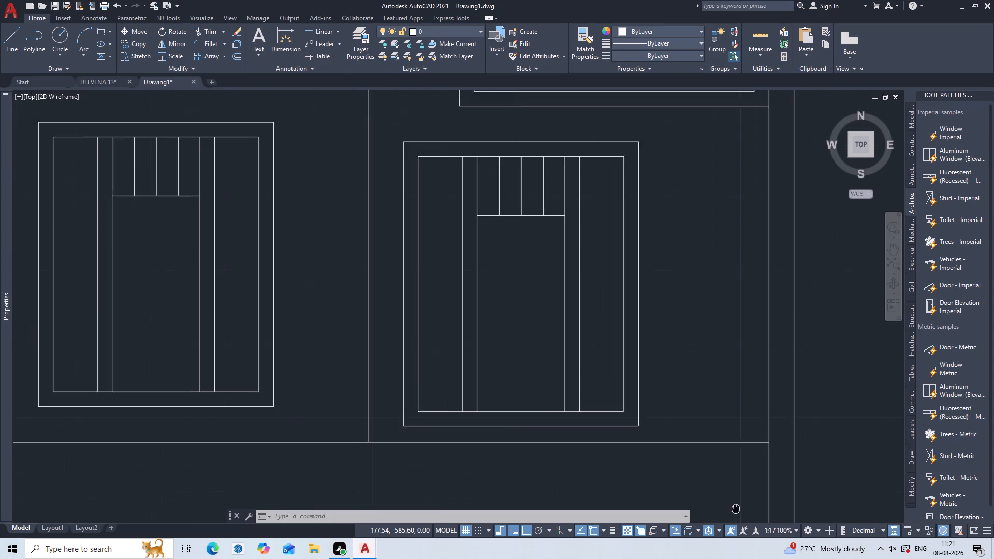
{"action": "middle_click_drag", "start_coordinate": [737, 513], "coordinate": [735, 513]}
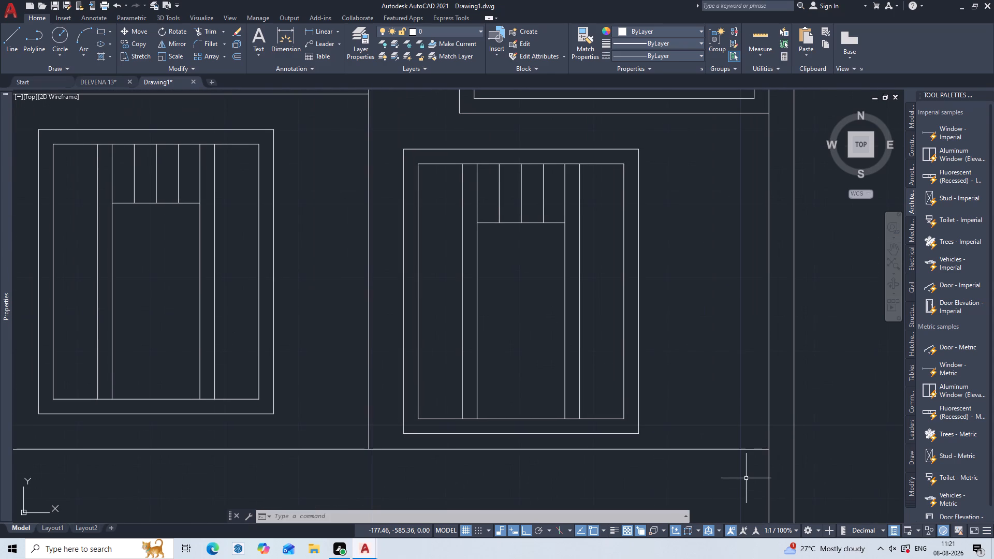
{"action": "scroll", "coordinate": [741, 392], "scroll_direction": "down", "scroll_amount": 2}
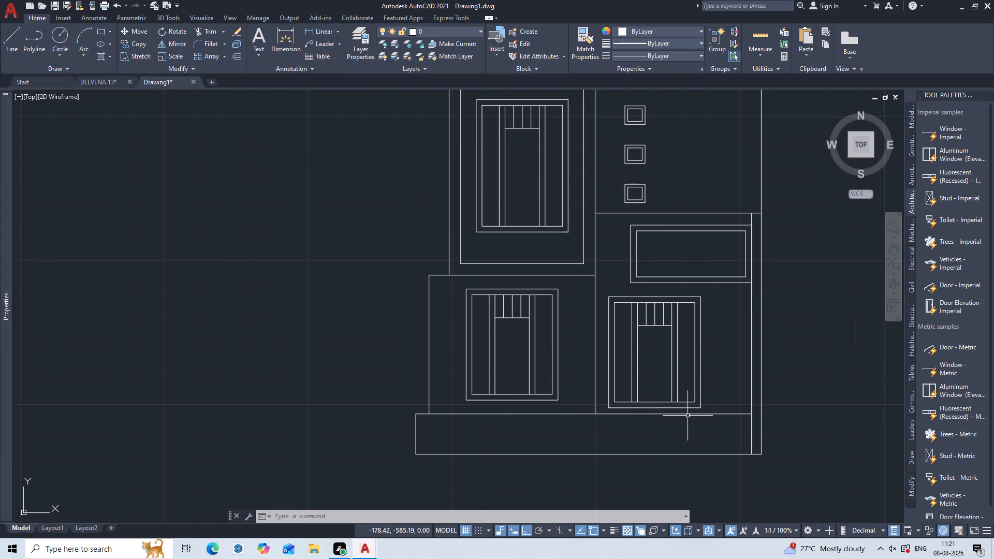
{"action": "middle_click_drag", "start_coordinate": [597, 248], "coordinate": [570, 351]}
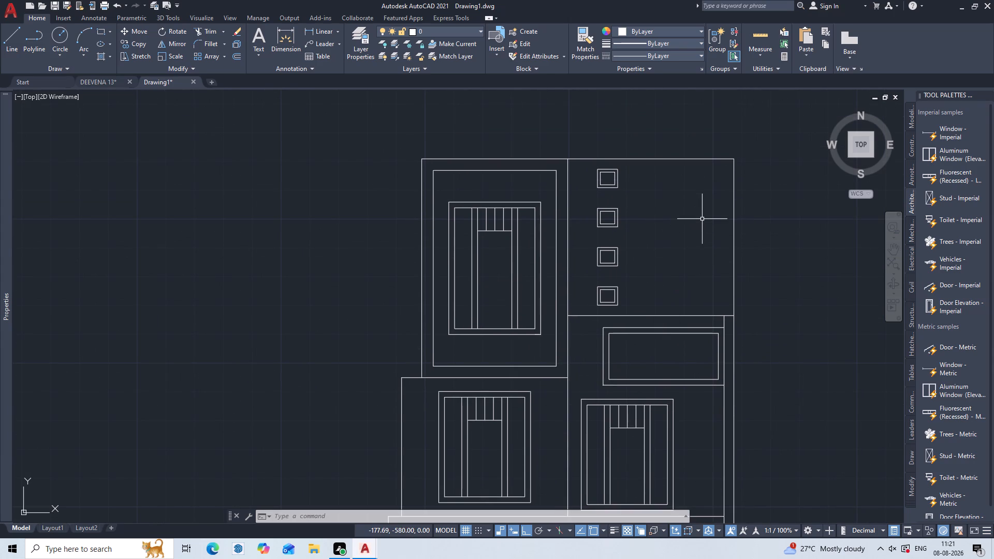
Start a hatch and look through the available hatch patterns for a masonry block pattern.
{"action": "key", "text": "h"}
{"action": "key", "text": "Return"}
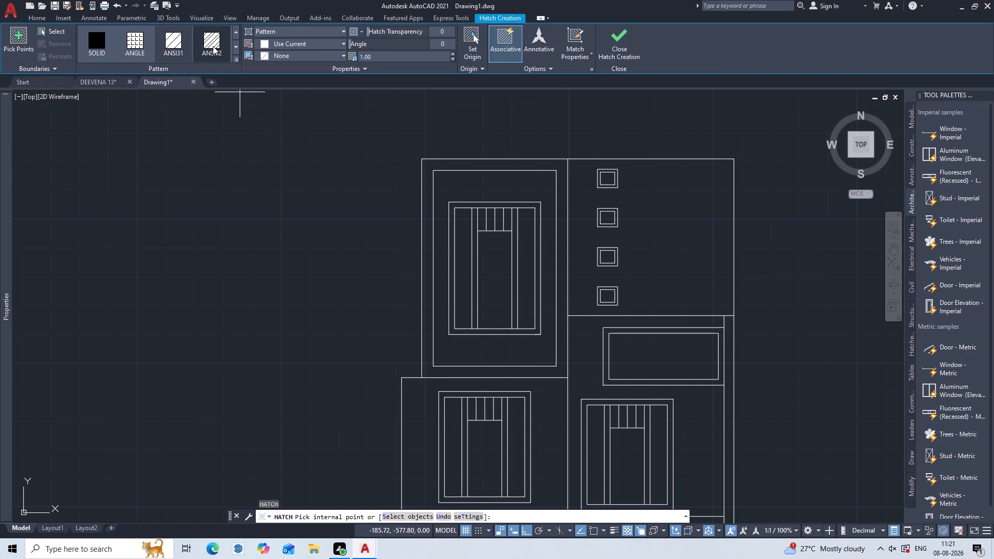
{"action": "scroll", "coordinate": [213, 46], "scroll_direction": "down", "scroll_amount": 2}
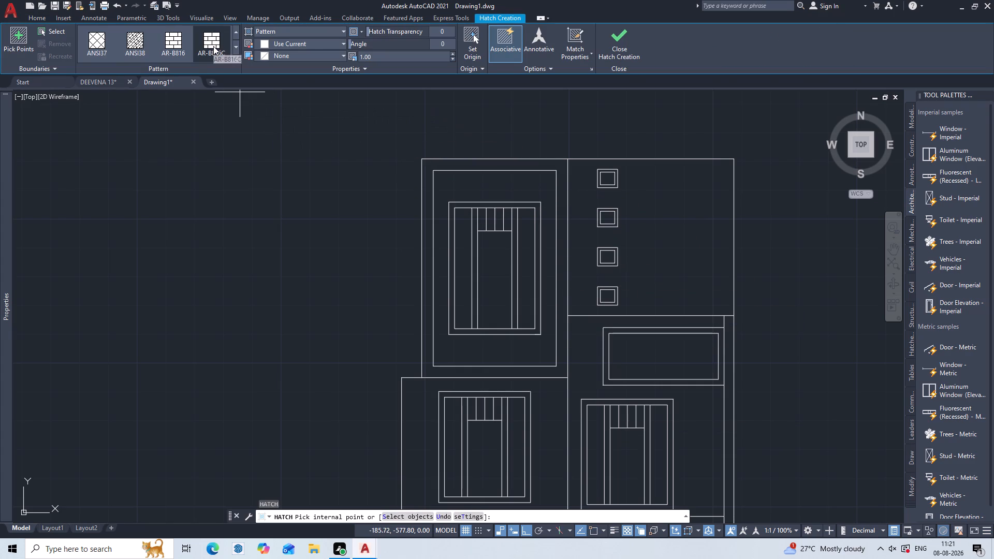
{"action": "scroll", "coordinate": [213, 46], "scroll_direction": "down", "scroll_amount": 1}
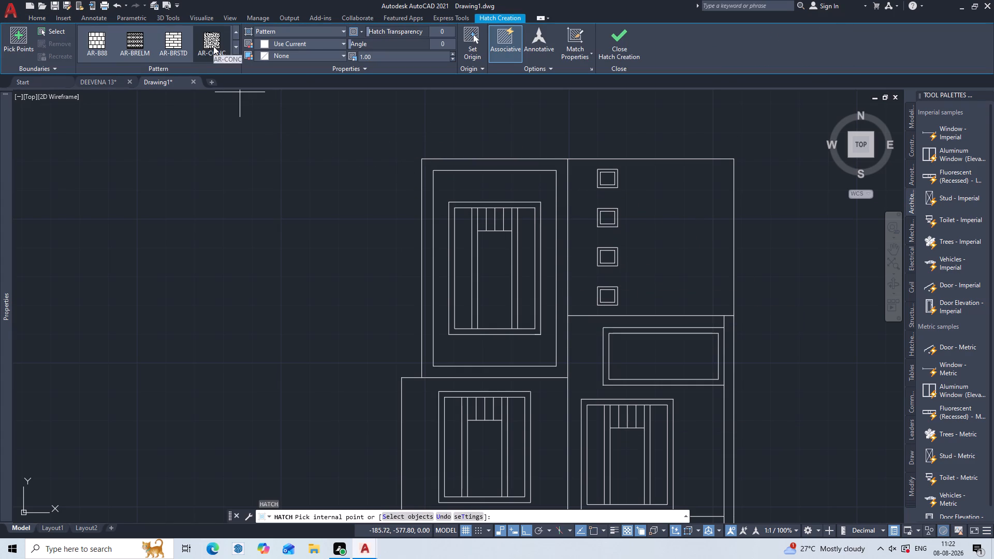
{"action": "scroll", "coordinate": [166, 46], "scroll_direction": "down", "scroll_amount": 1}
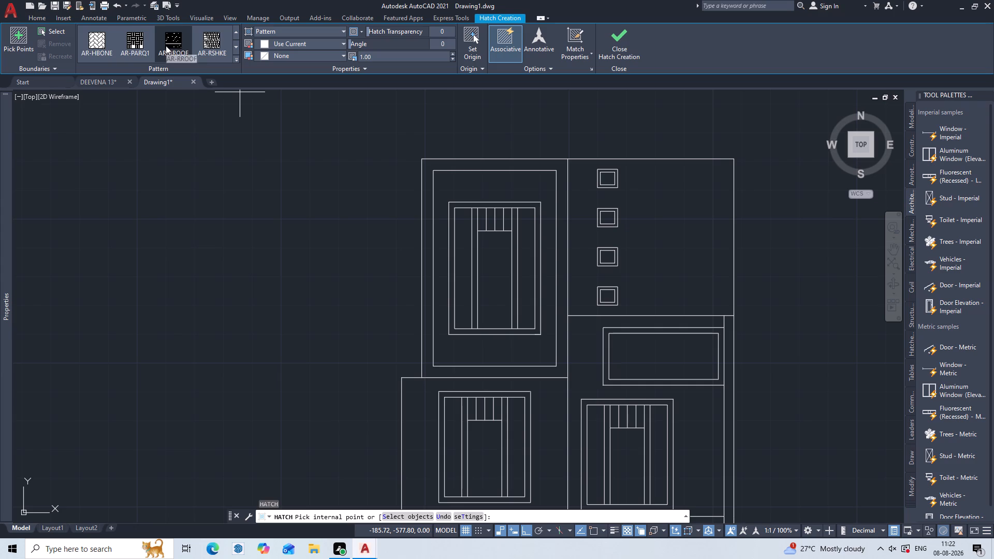
{"action": "scroll", "coordinate": [166, 45], "scroll_direction": "down", "scroll_amount": 3}
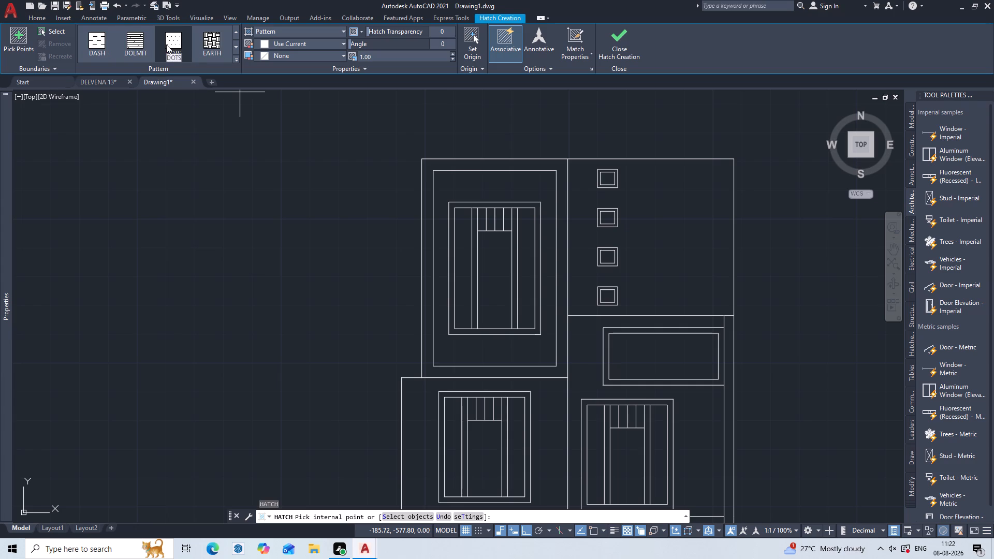
{"action": "scroll", "coordinate": [166, 45], "scroll_direction": "up", "scroll_amount": 1}
{"action": "scroll", "coordinate": [166, 45], "scroll_direction": "down", "scroll_amount": 3}
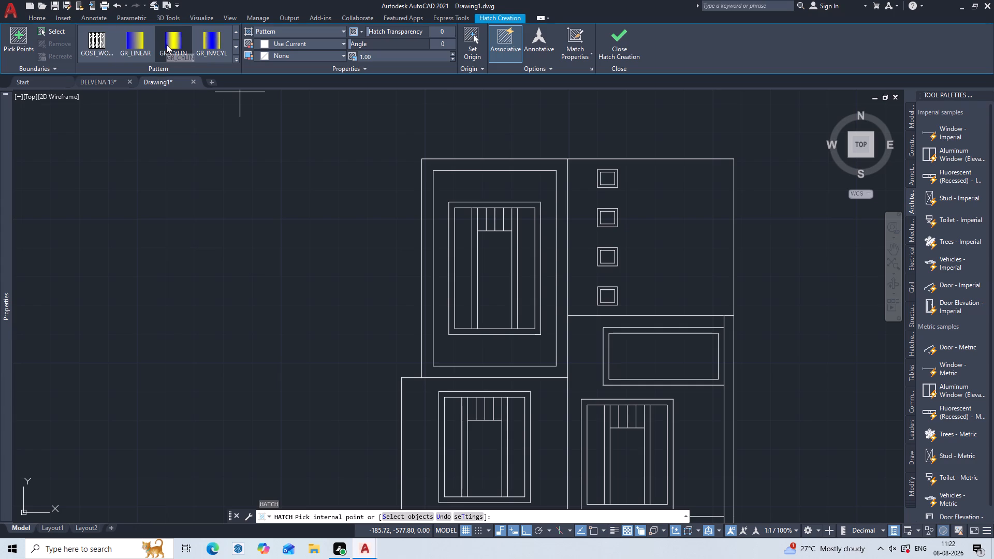
{"action": "scroll", "coordinate": [166, 45], "scroll_direction": "down", "scroll_amount": 2}
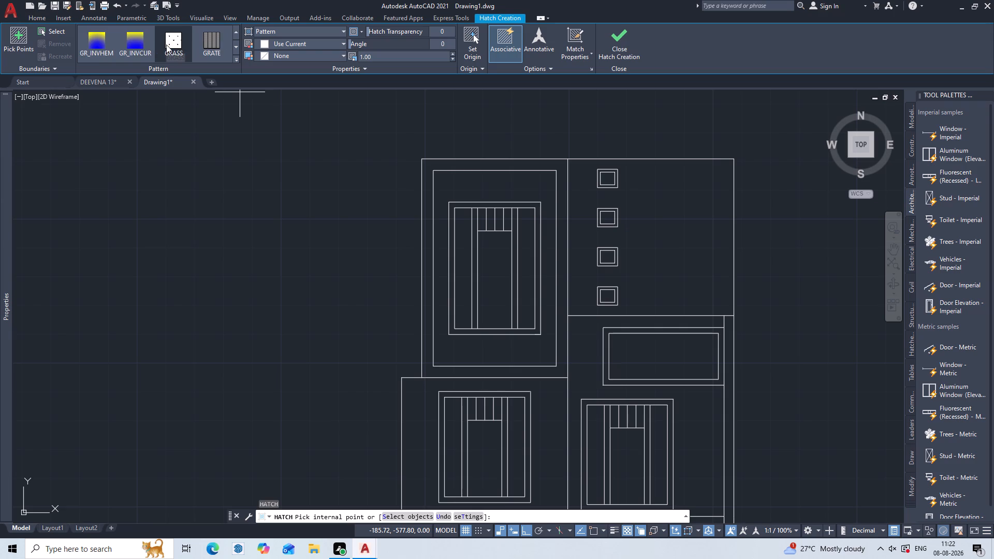
{"action": "scroll", "coordinate": [166, 45], "scroll_direction": "down", "scroll_amount": 1}
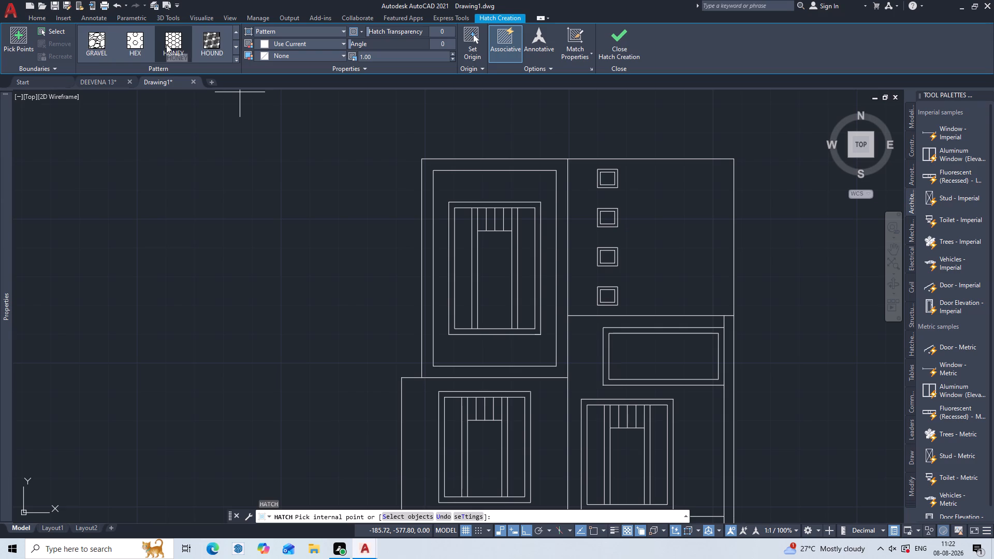
{"action": "scroll", "coordinate": [166, 45], "scroll_direction": "down", "scroll_amount": 1}
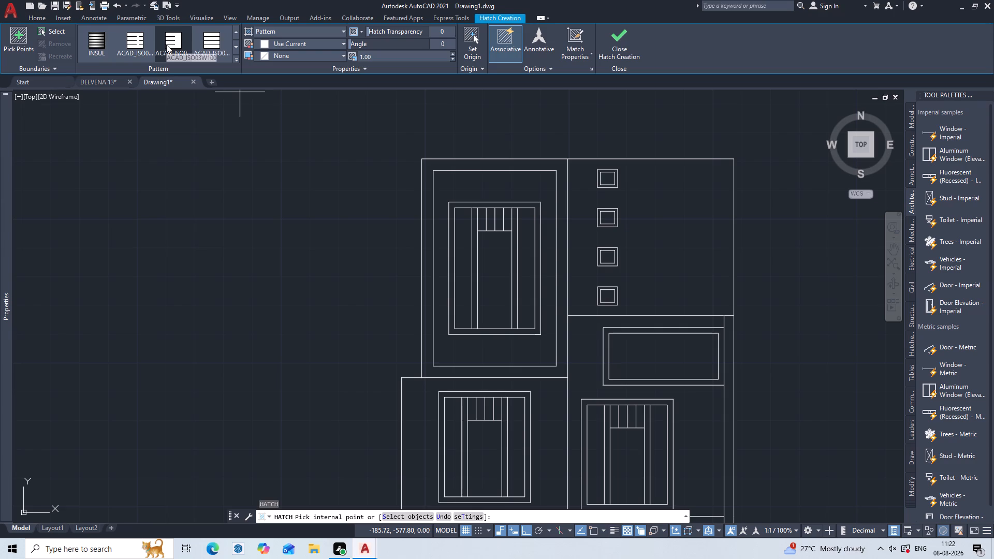
{"action": "scroll", "coordinate": [166, 45], "scroll_direction": "down", "scroll_amount": 2}
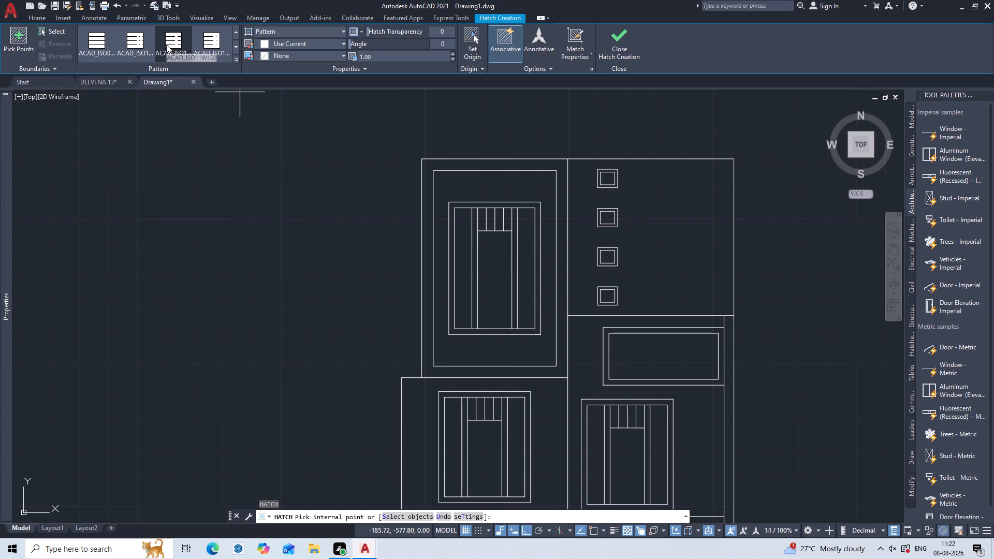
{"action": "scroll", "coordinate": [166, 45], "scroll_direction": "down", "scroll_amount": 1}
{"action": "scroll", "coordinate": [166, 45], "scroll_direction": "up", "scroll_amount": 5}
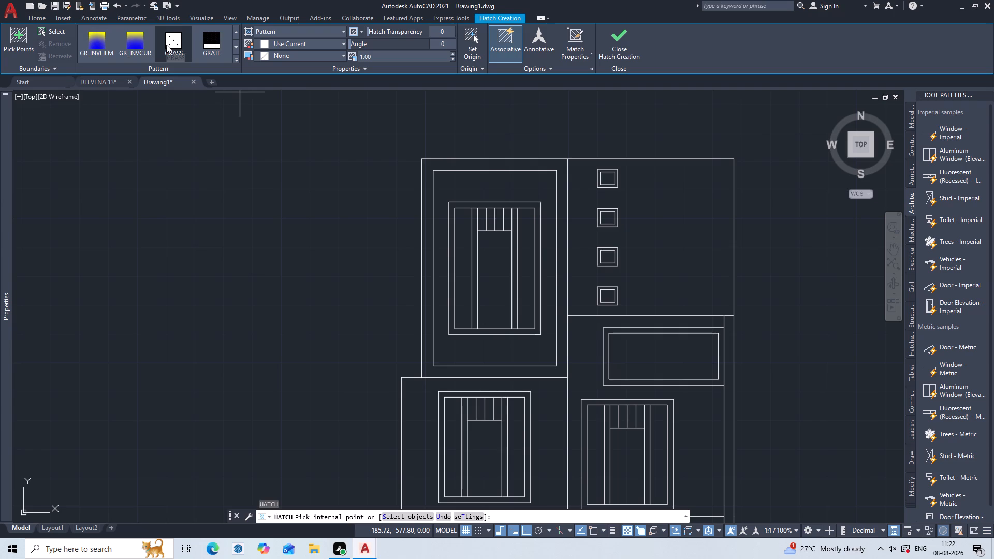
{"action": "scroll", "coordinate": [166, 45], "scroll_direction": "up", "scroll_amount": 3}
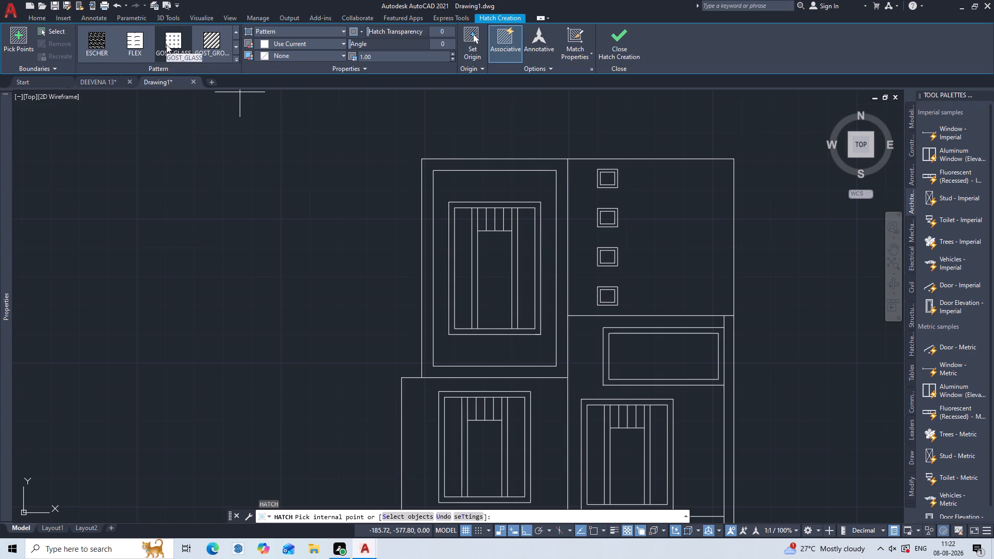
{"action": "scroll", "coordinate": [166, 45], "scroll_direction": "up", "scroll_amount": 3}
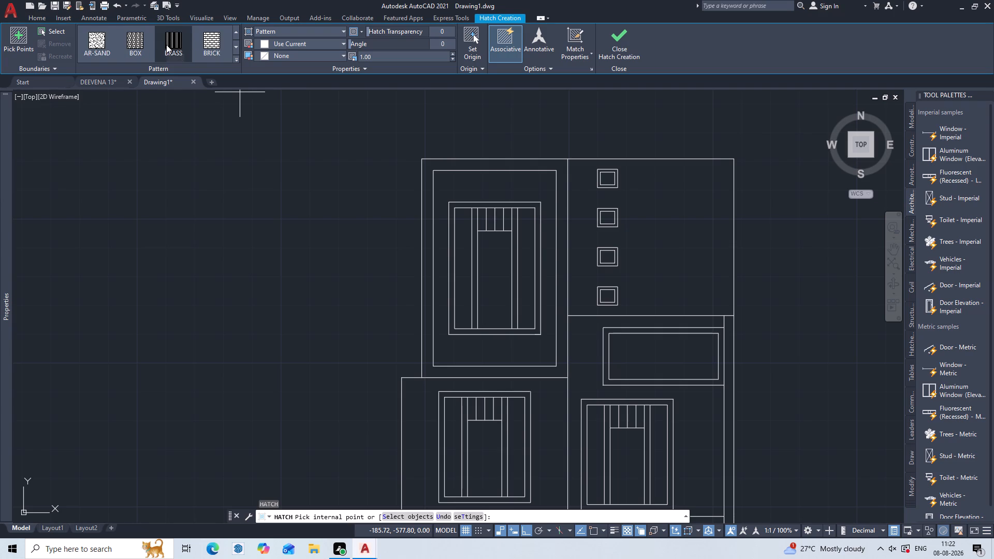
{"action": "scroll", "coordinate": [166, 45], "scroll_direction": "up", "scroll_amount": 2}
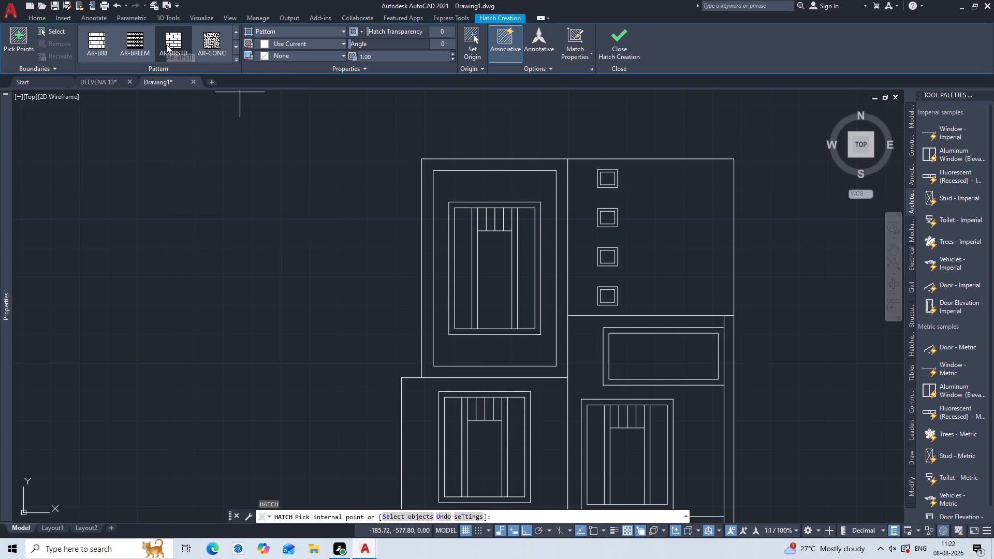
{"action": "scroll", "coordinate": [166, 45], "scroll_direction": "up", "scroll_amount": 1}
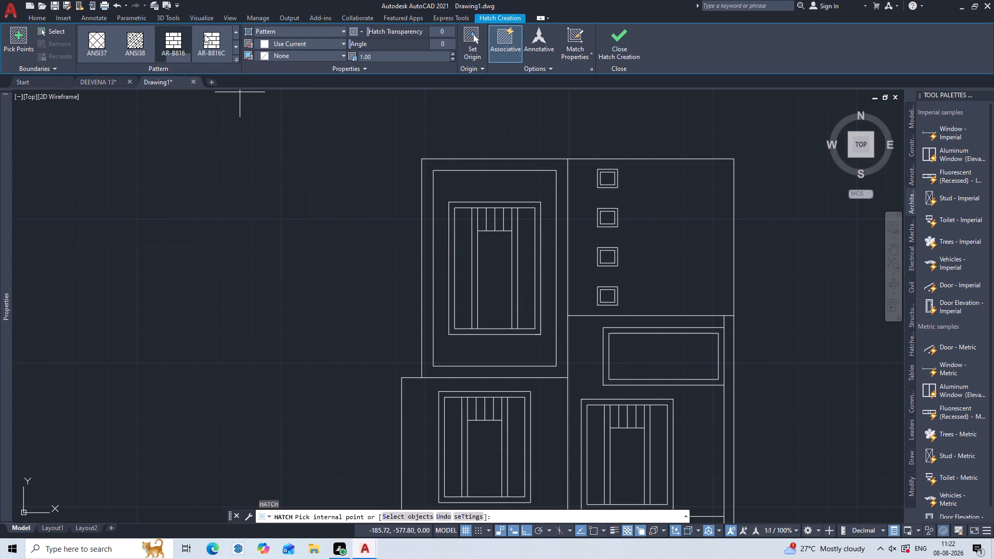
{"action": "scroll", "coordinate": [210, 43], "scroll_direction": "up", "scroll_amount": 1}
{"action": "scroll", "coordinate": [210, 43], "scroll_direction": "down", "scroll_amount": 1}
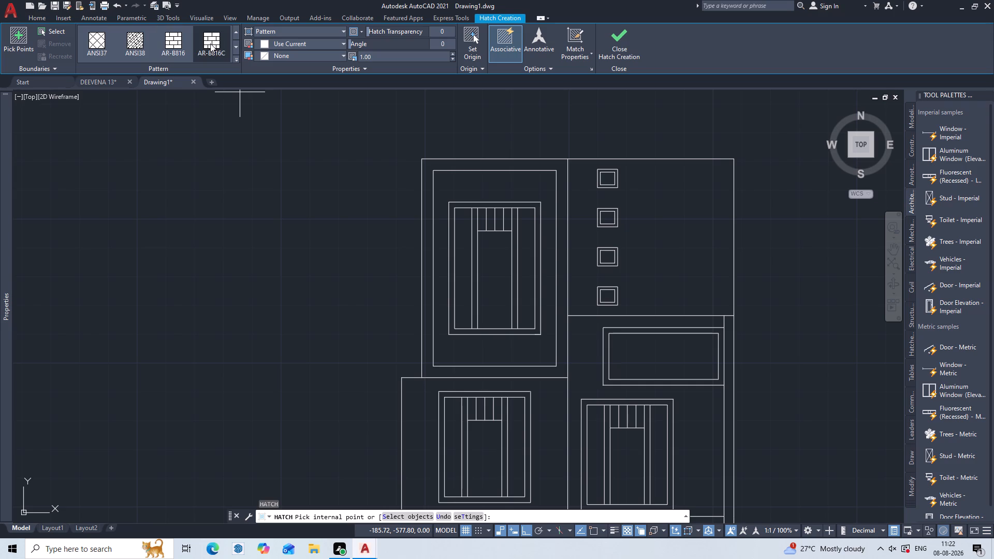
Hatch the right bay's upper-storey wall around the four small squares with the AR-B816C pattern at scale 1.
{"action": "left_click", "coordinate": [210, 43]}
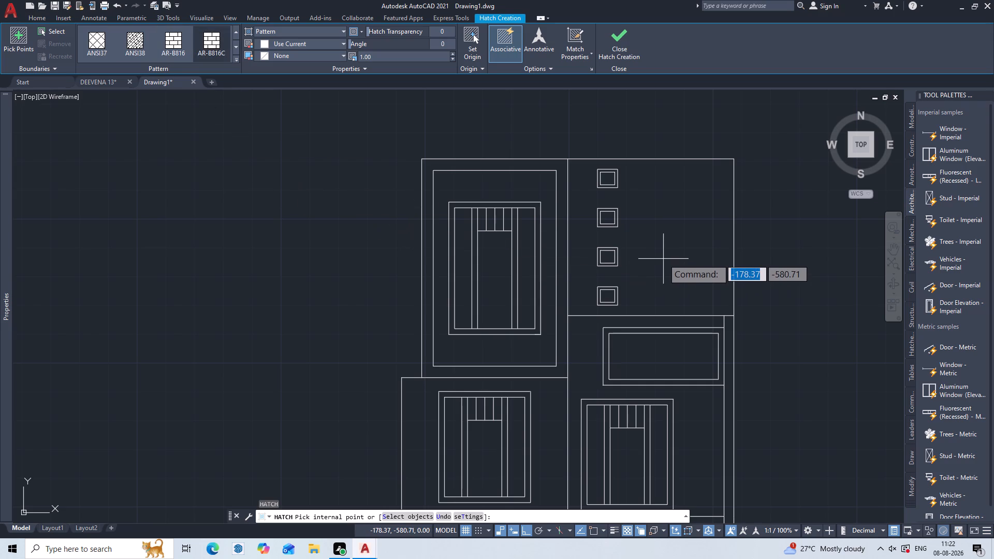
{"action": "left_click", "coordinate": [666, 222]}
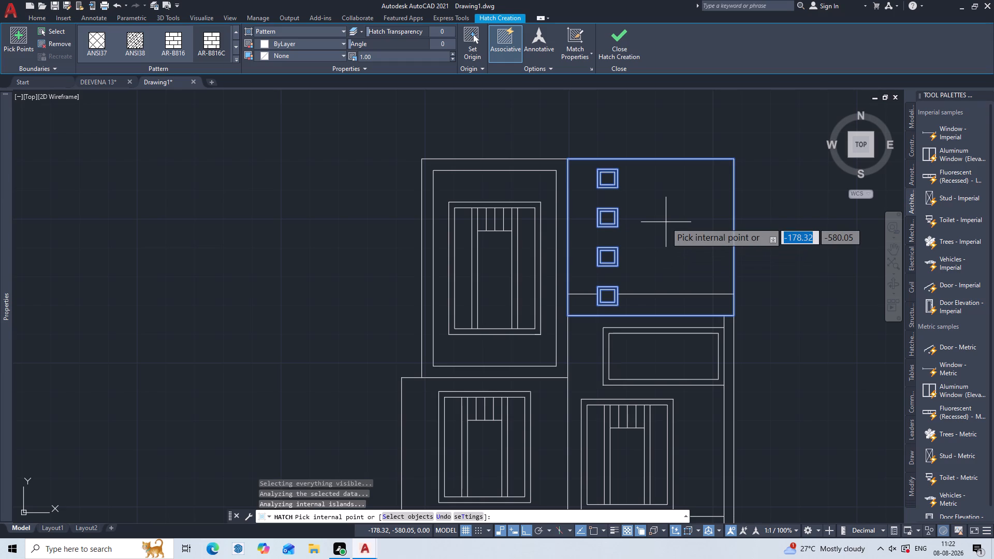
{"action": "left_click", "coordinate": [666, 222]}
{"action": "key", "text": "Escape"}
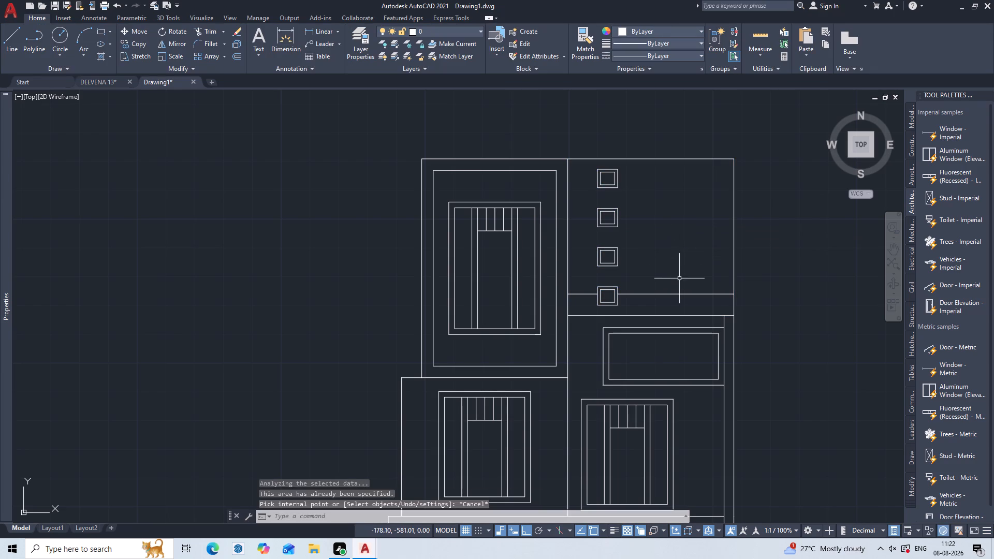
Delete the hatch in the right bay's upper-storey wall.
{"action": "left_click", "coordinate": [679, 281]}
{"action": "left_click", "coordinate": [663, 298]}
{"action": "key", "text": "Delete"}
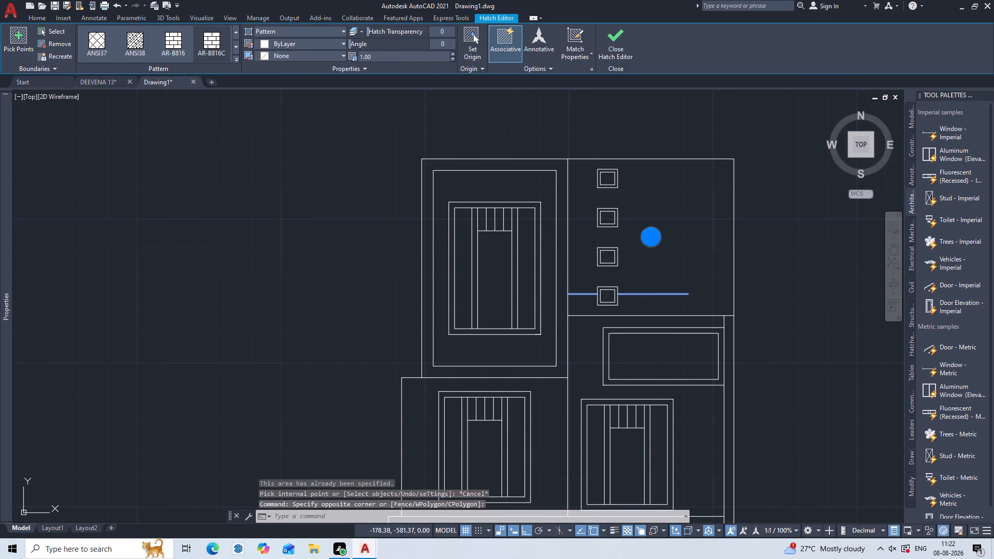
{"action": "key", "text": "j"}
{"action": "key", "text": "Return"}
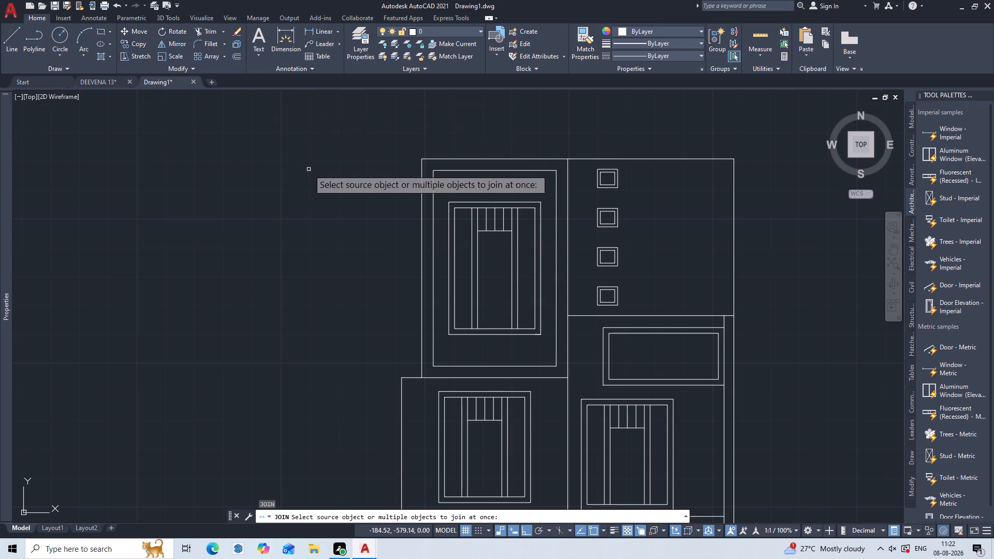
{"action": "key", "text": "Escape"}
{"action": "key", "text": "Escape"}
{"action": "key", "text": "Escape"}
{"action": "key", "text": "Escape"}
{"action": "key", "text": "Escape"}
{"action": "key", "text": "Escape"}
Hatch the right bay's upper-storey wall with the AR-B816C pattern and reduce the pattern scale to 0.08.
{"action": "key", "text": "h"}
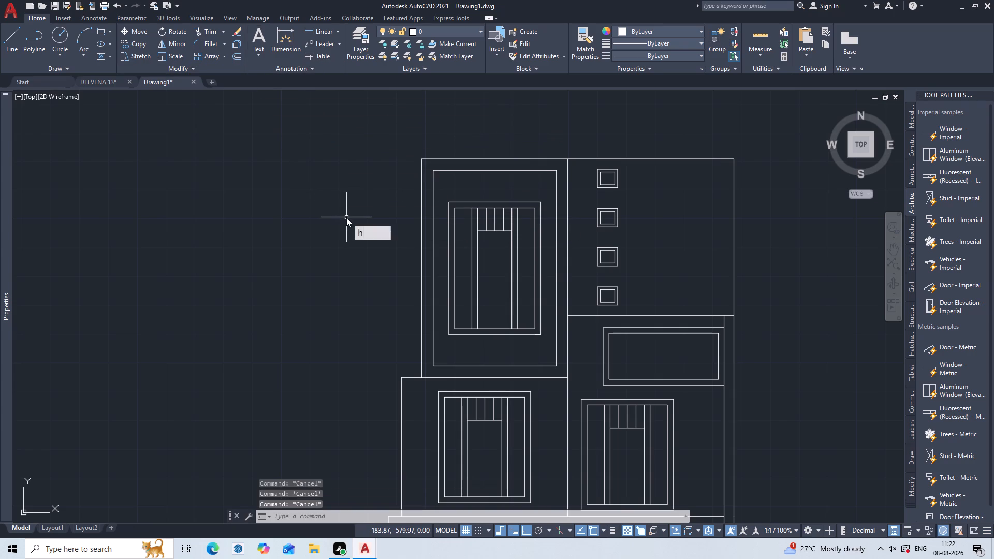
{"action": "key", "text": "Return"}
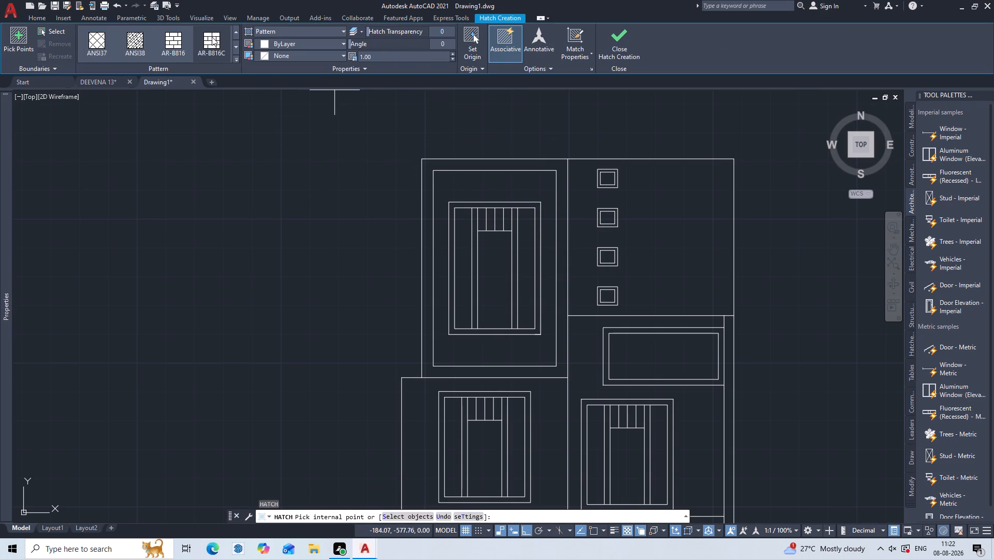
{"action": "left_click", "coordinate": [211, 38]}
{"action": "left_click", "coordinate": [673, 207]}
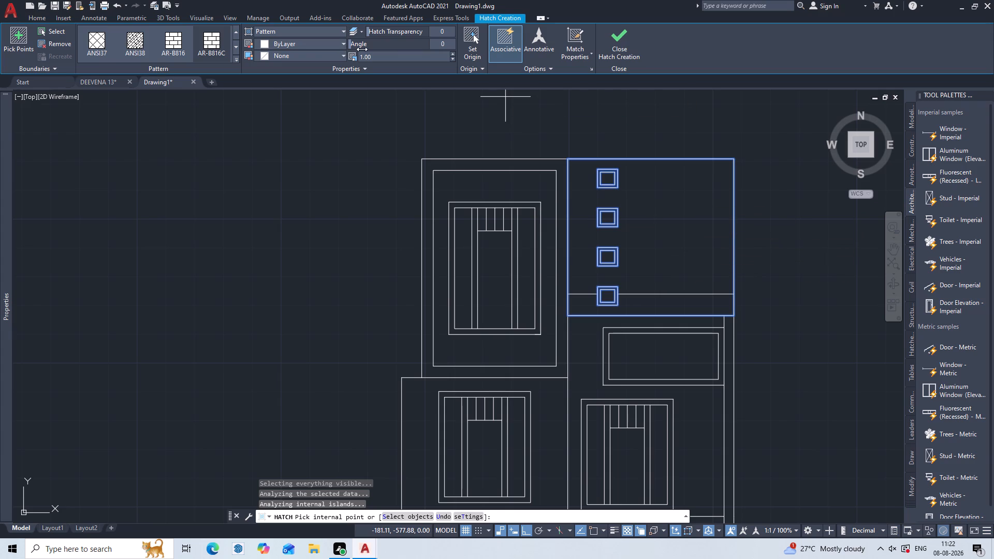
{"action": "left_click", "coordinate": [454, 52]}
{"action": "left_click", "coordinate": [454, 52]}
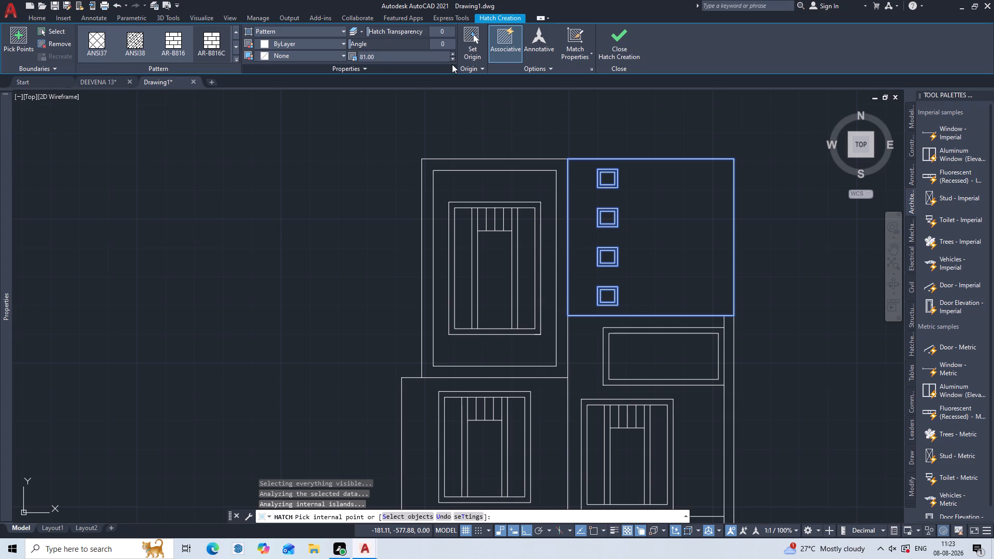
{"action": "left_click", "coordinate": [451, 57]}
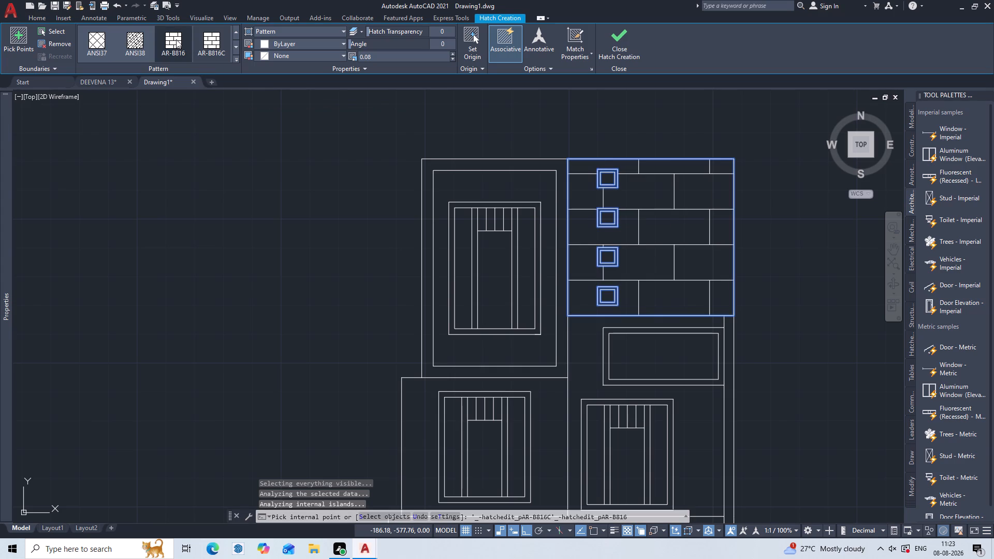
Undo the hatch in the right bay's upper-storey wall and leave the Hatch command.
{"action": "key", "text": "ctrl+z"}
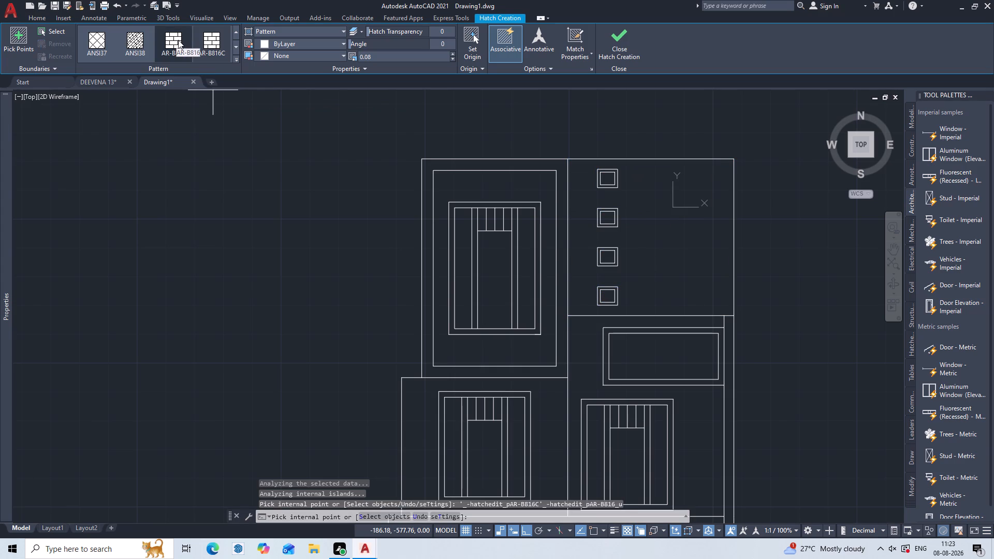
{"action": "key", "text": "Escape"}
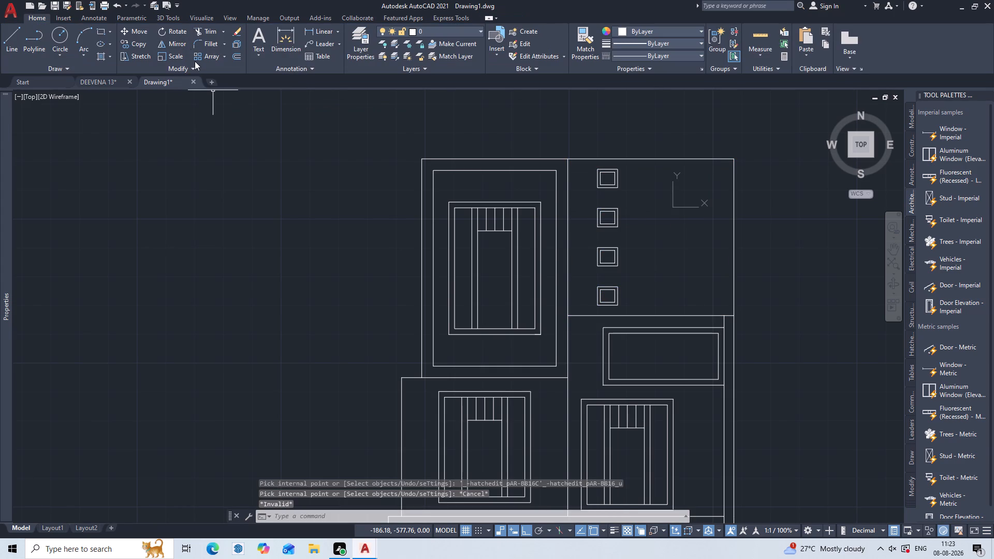
Hatch the right bay's upper-storey wall around the four small squares and fine-tune the pattern scale to about 0.08.
{"action": "key", "text": "h"}
{"action": "key", "text": "Return"}
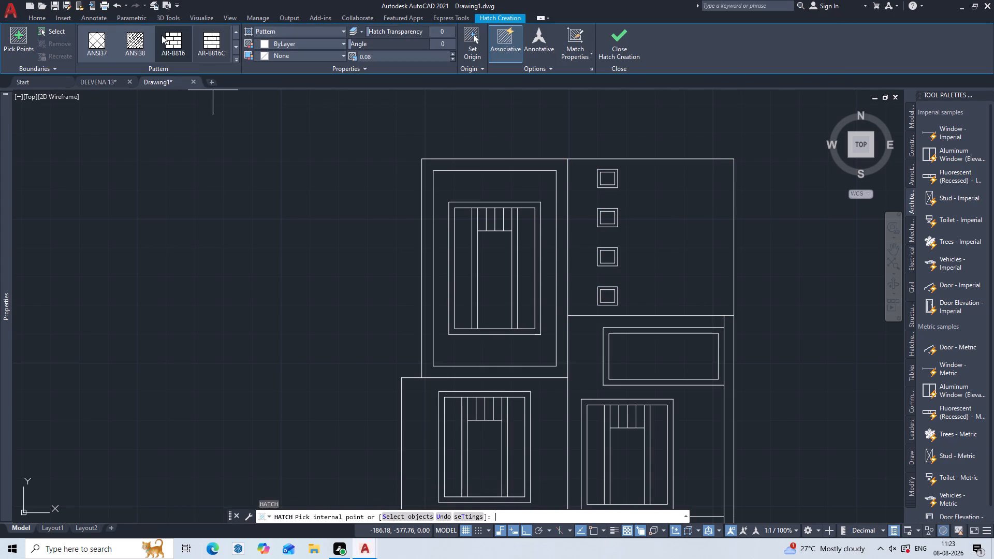
{"action": "scroll", "coordinate": [162, 36], "scroll_direction": "down", "scroll_amount": 1}
{"action": "left_click", "coordinate": [176, 37]}
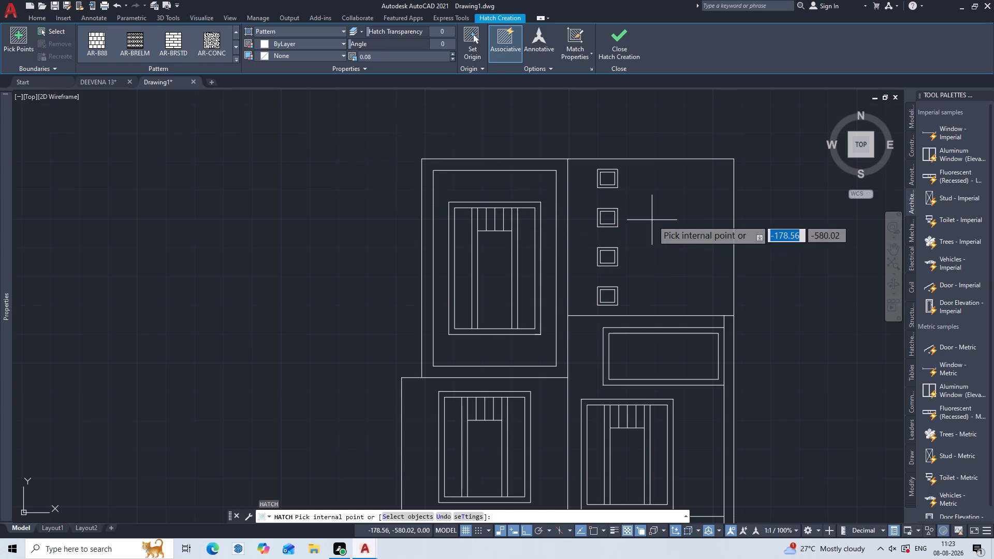
{"action": "left_click", "coordinate": [676, 216]}
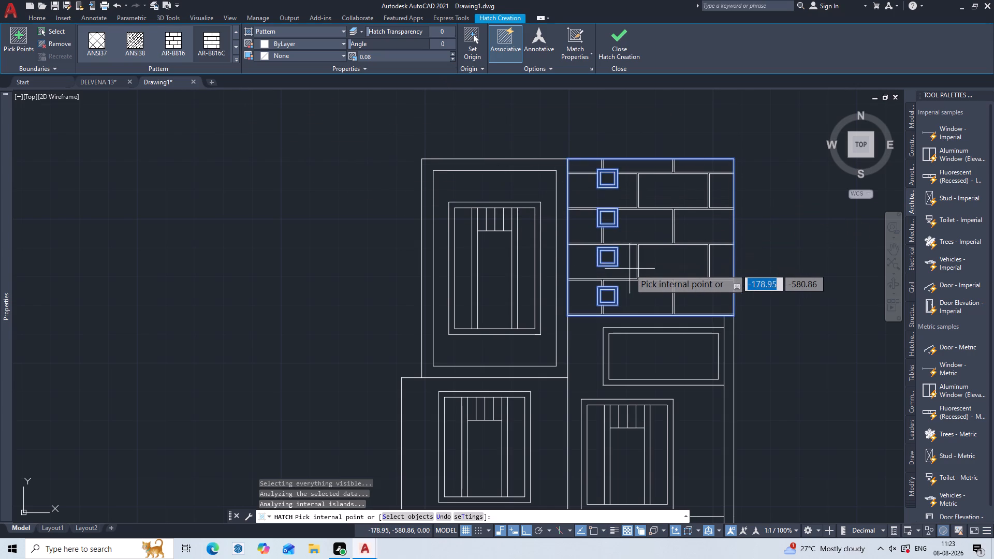
{"action": "double_click", "coordinate": [454, 58]}
{"action": "scroll", "coordinate": [454, 58], "scroll_direction": "down", "scroll_amount": 2}
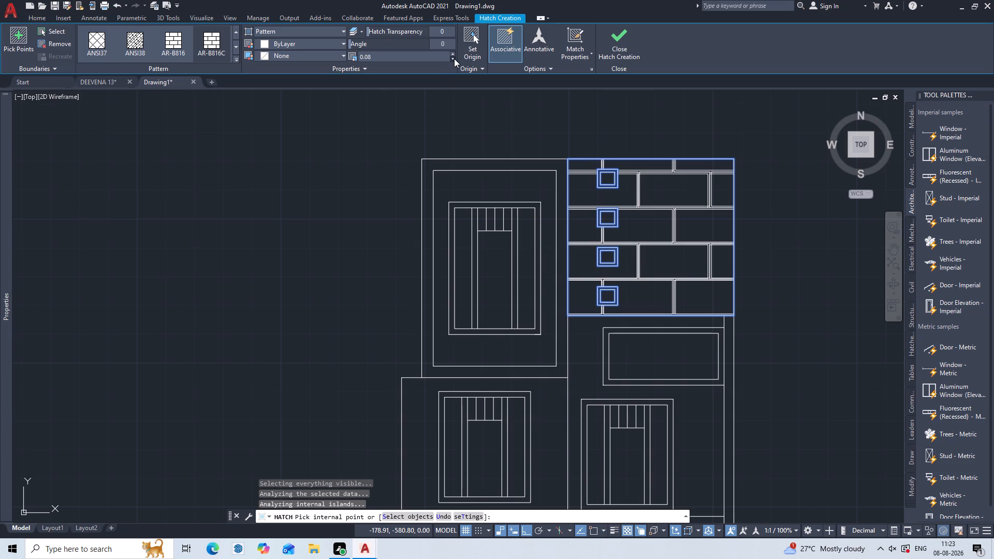
{"action": "scroll", "coordinate": [454, 58], "scroll_direction": "down", "scroll_amount": 1}
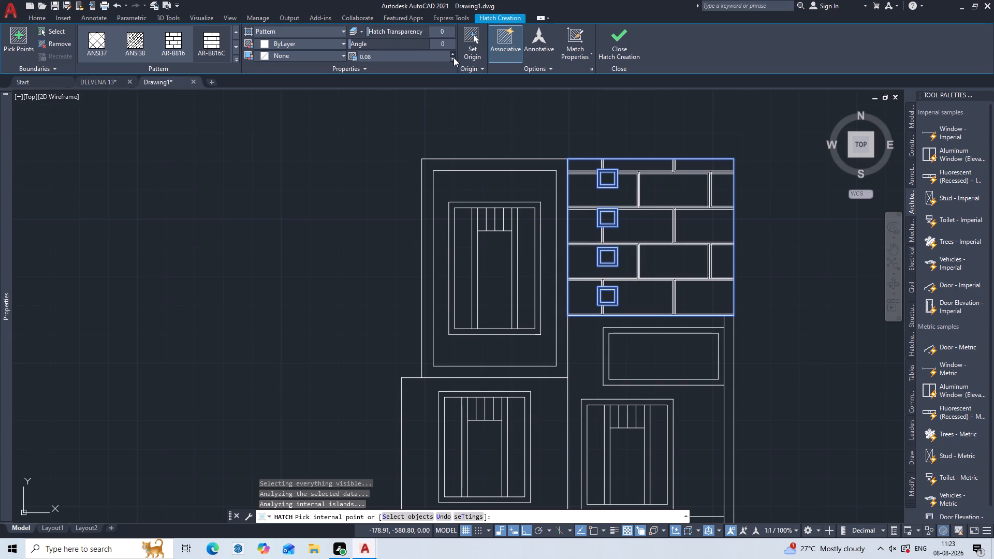
{"action": "left_click", "coordinate": [454, 57]}
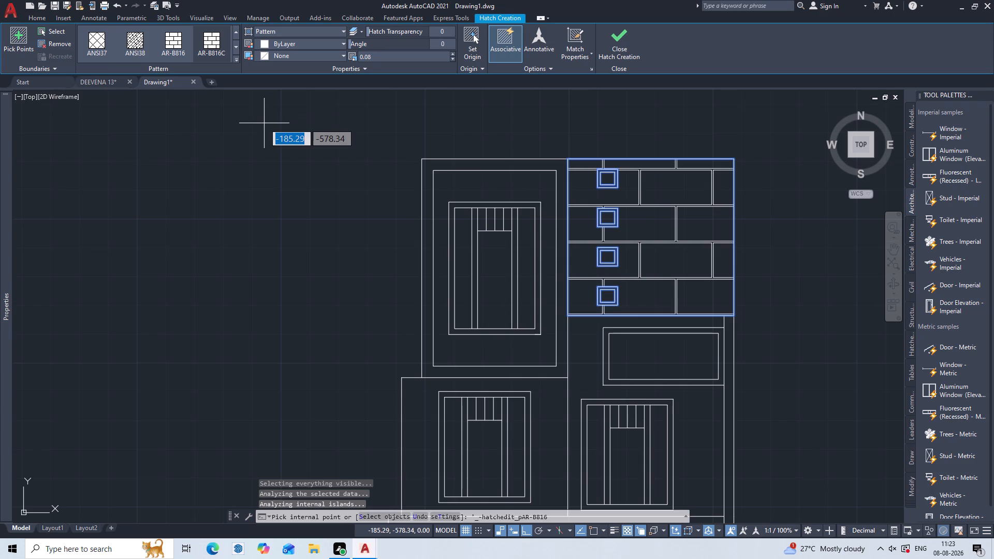
Browse the available hatch patterns and preview them on the right bay's upper-storey wall.
{"action": "scroll", "coordinate": [196, 37], "scroll_direction": "down", "scroll_amount": 1}
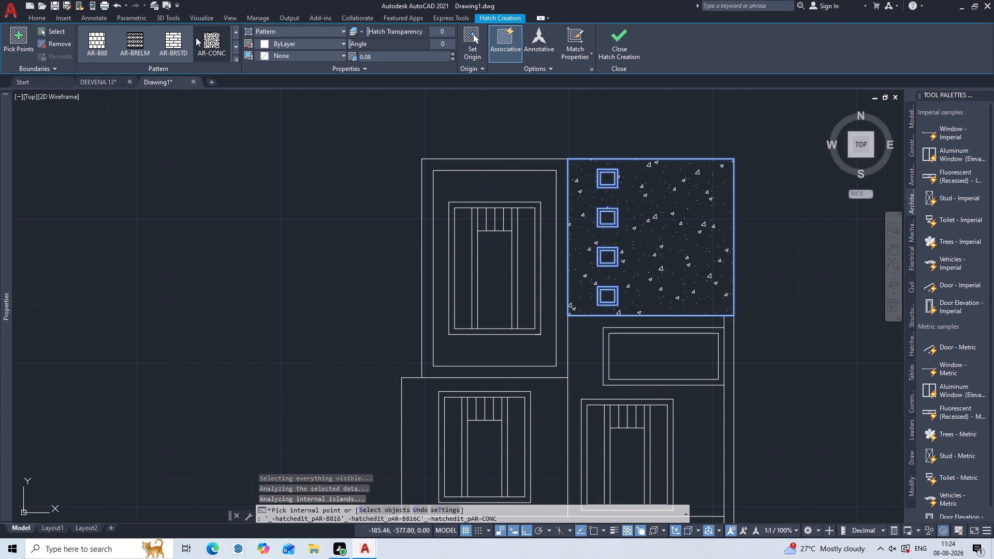
{"action": "scroll", "coordinate": [196, 37], "scroll_direction": "down", "scroll_amount": 2}
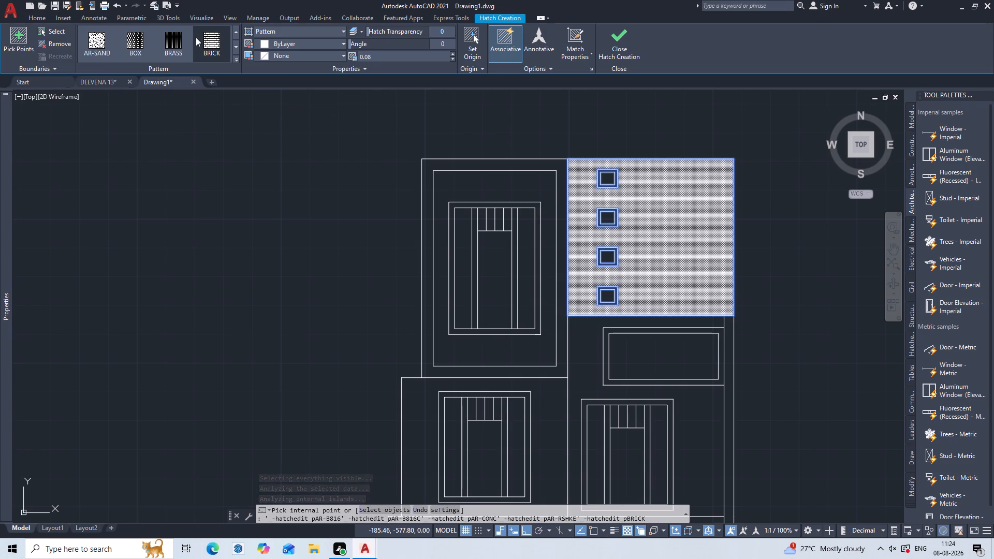
{"action": "scroll", "coordinate": [196, 37], "scroll_direction": "down", "scroll_amount": 2}
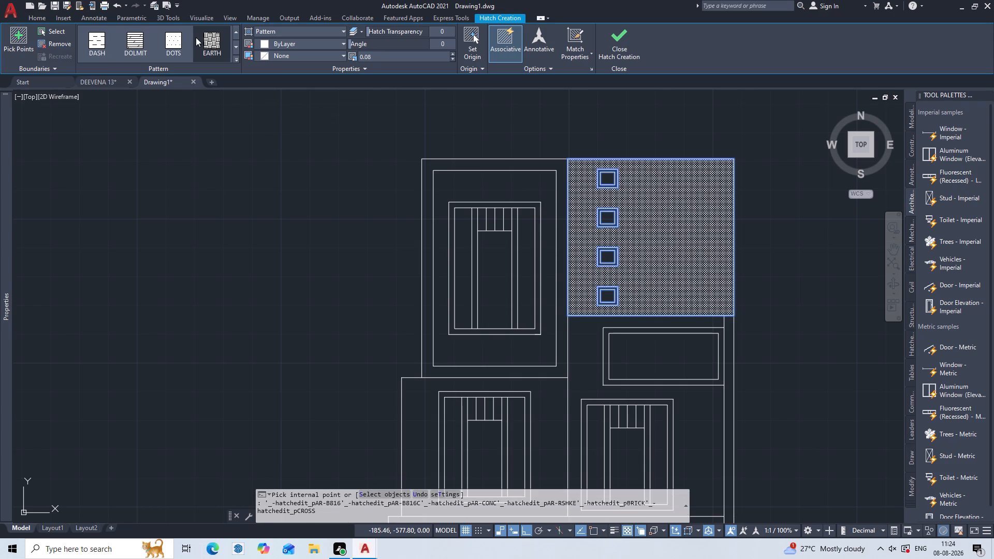
{"action": "scroll", "coordinate": [196, 37], "scroll_direction": "down", "scroll_amount": 1}
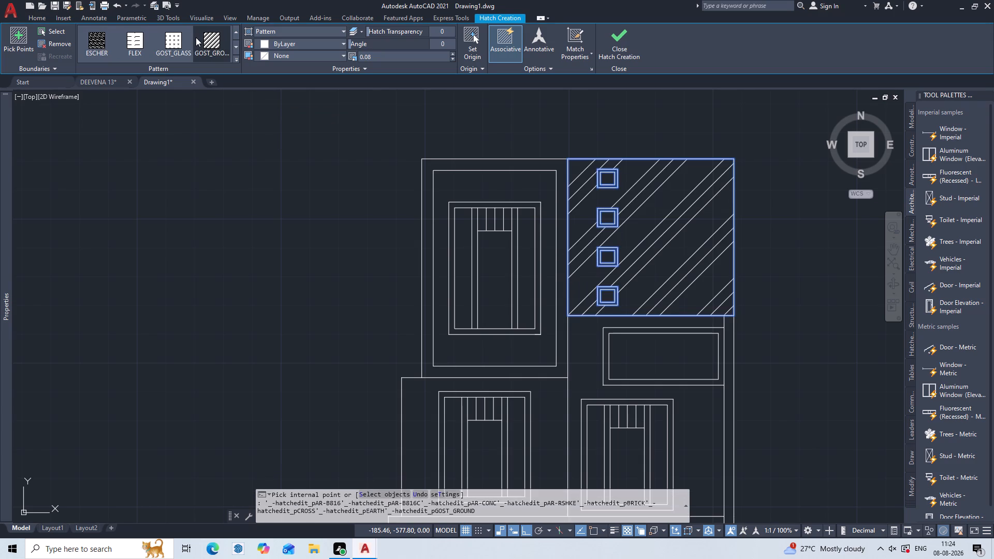
{"action": "scroll", "coordinate": [196, 37], "scroll_direction": "down", "scroll_amount": 2}
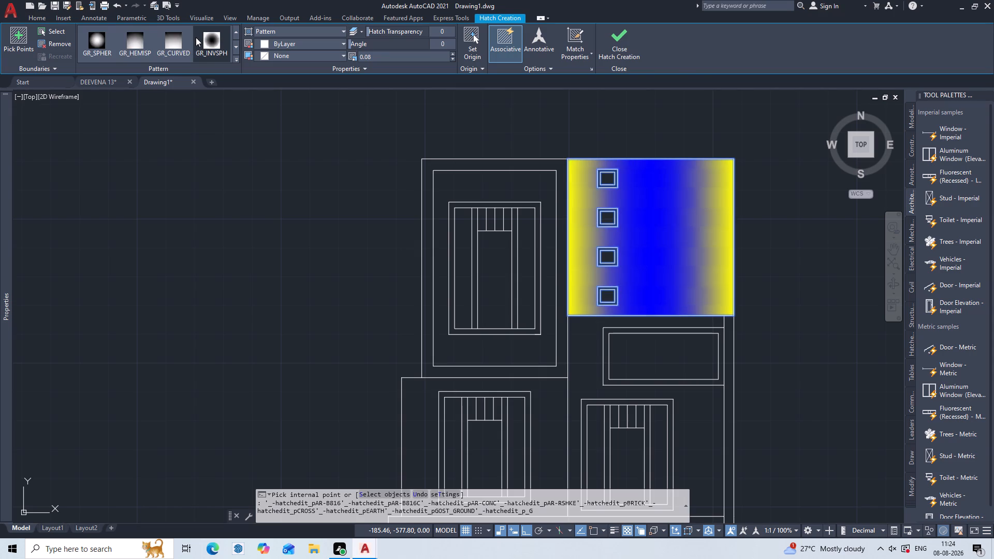
{"action": "scroll", "coordinate": [196, 37], "scroll_direction": "down", "scroll_amount": 2}
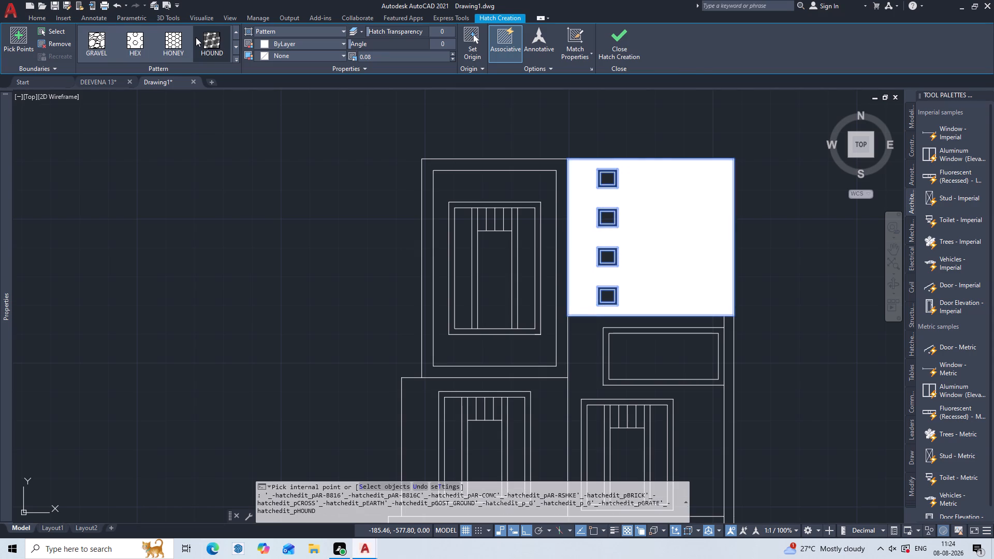
{"action": "scroll", "coordinate": [196, 37], "scroll_direction": "down", "scroll_amount": 1}
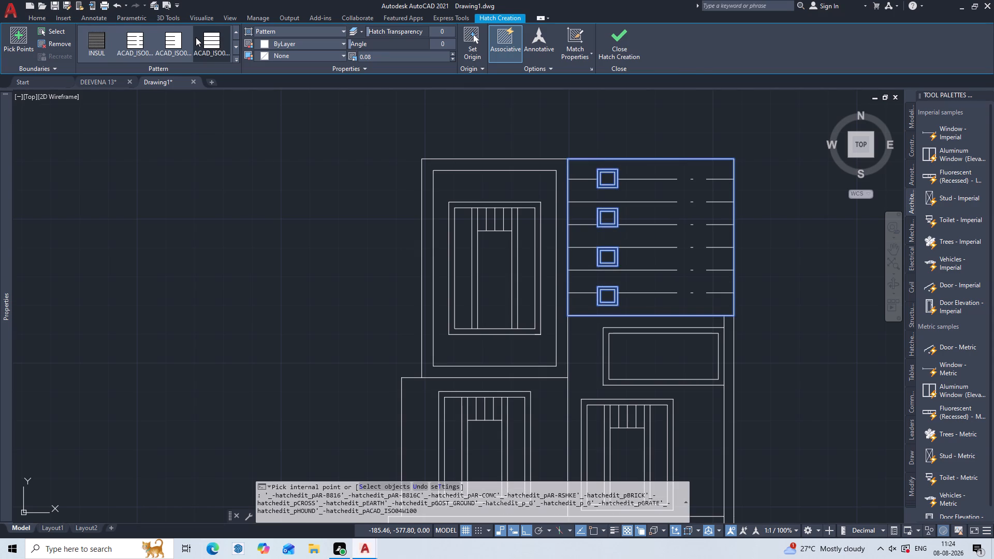
{"action": "scroll", "coordinate": [196, 37], "scroll_direction": "down", "scroll_amount": 3}
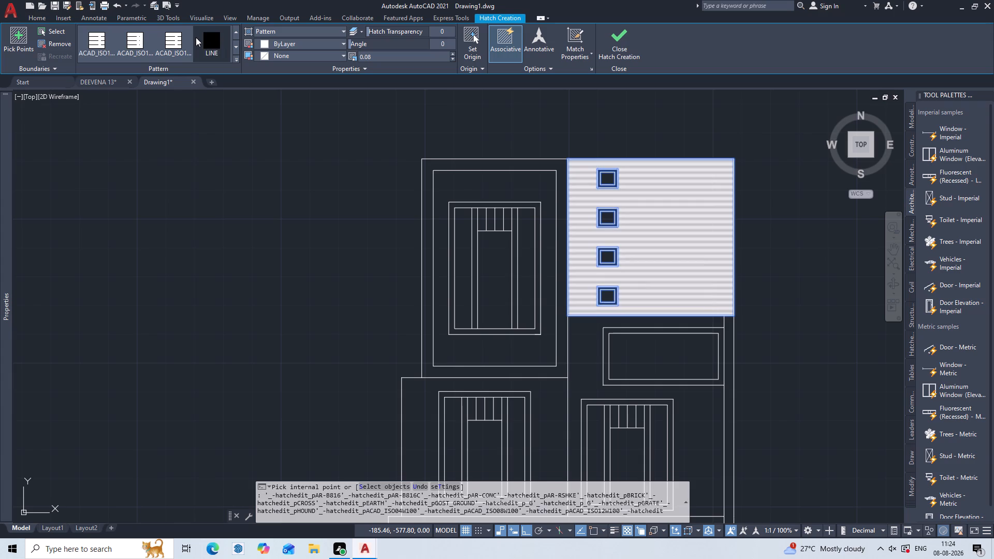
{"action": "scroll", "coordinate": [196, 37], "scroll_direction": "up", "scroll_amount": 3}
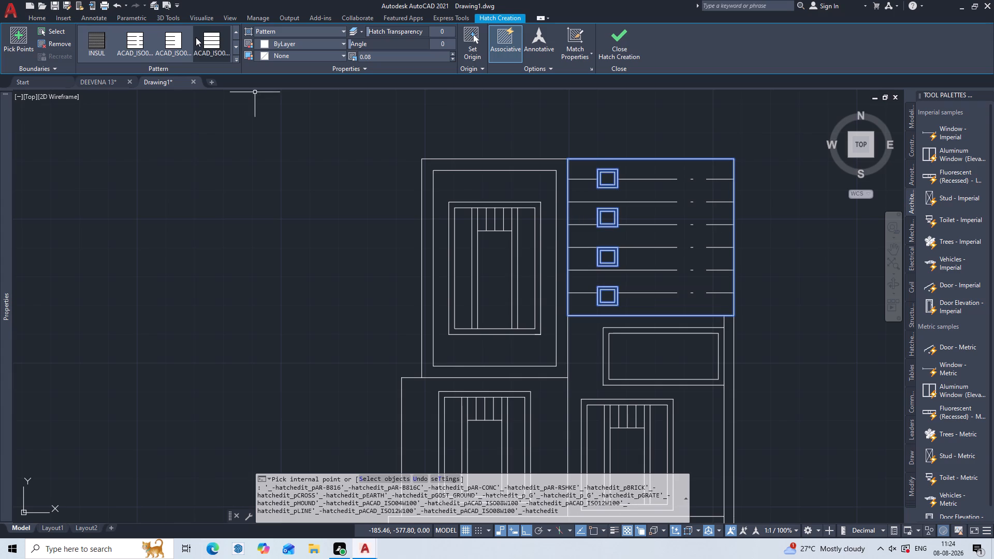
{"action": "scroll", "coordinate": [196, 37], "scroll_direction": "up", "scroll_amount": 2}
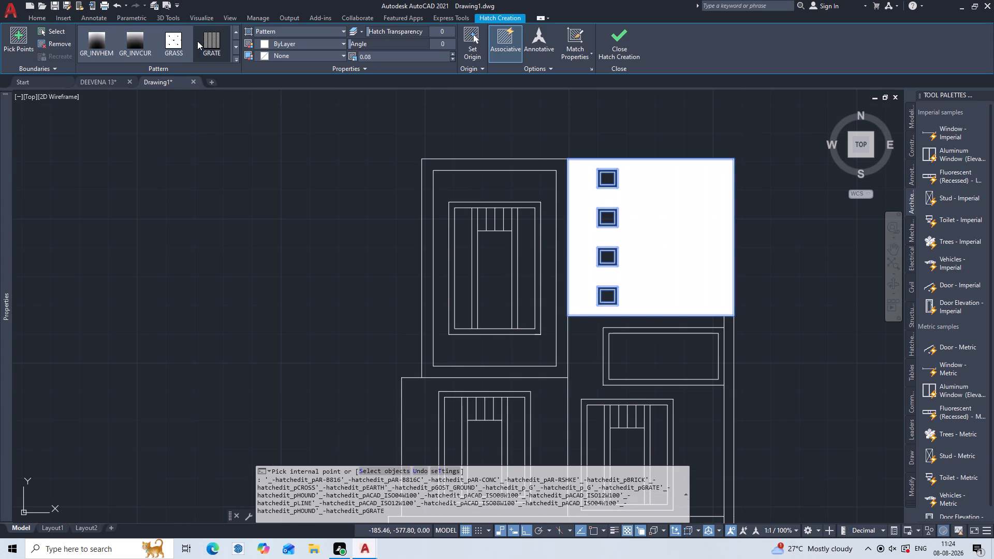
{"action": "scroll", "coordinate": [211, 42], "scroll_direction": "up", "scroll_amount": 2}
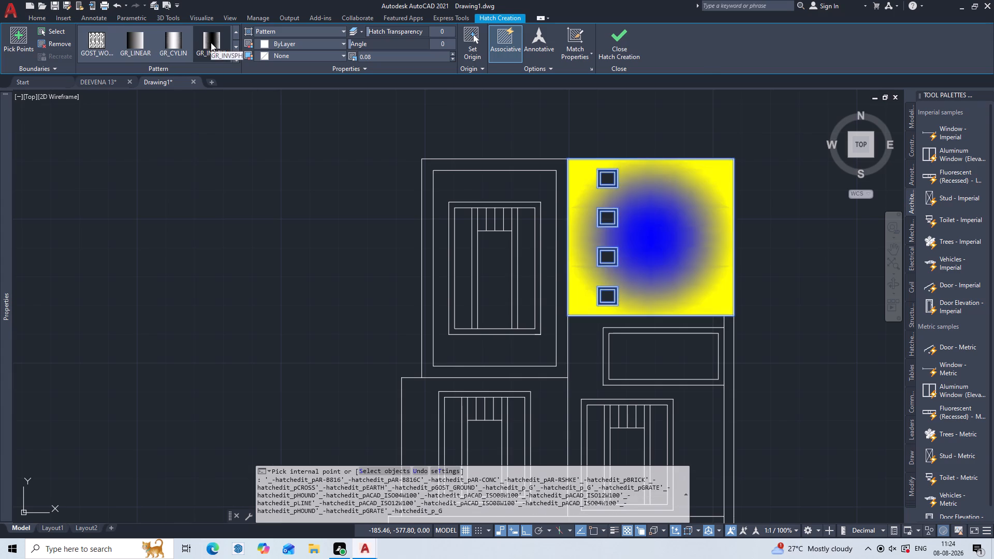
{"action": "scroll", "coordinate": [211, 42], "scroll_direction": "up", "scroll_amount": 1}
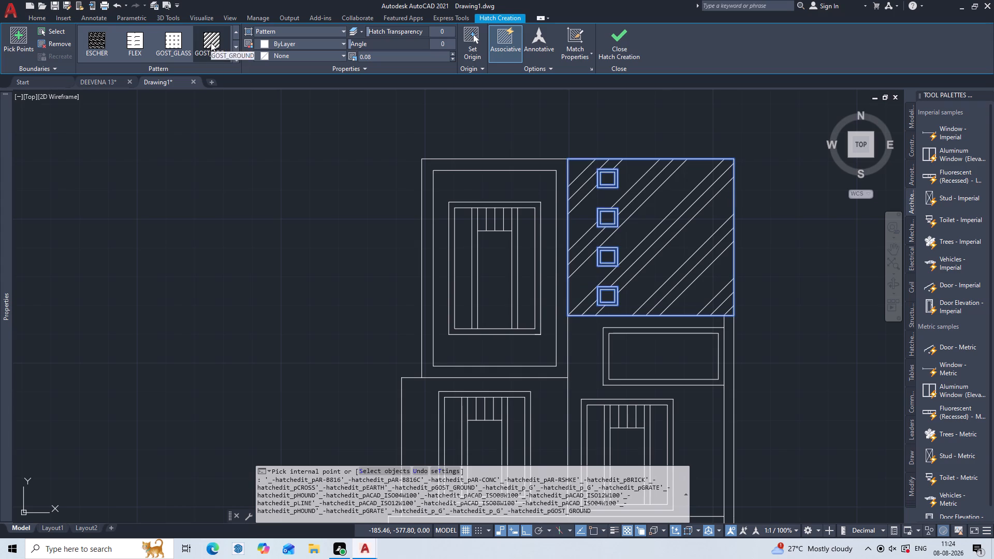
{"action": "scroll", "coordinate": [211, 42], "scroll_direction": "up", "scroll_amount": 2}
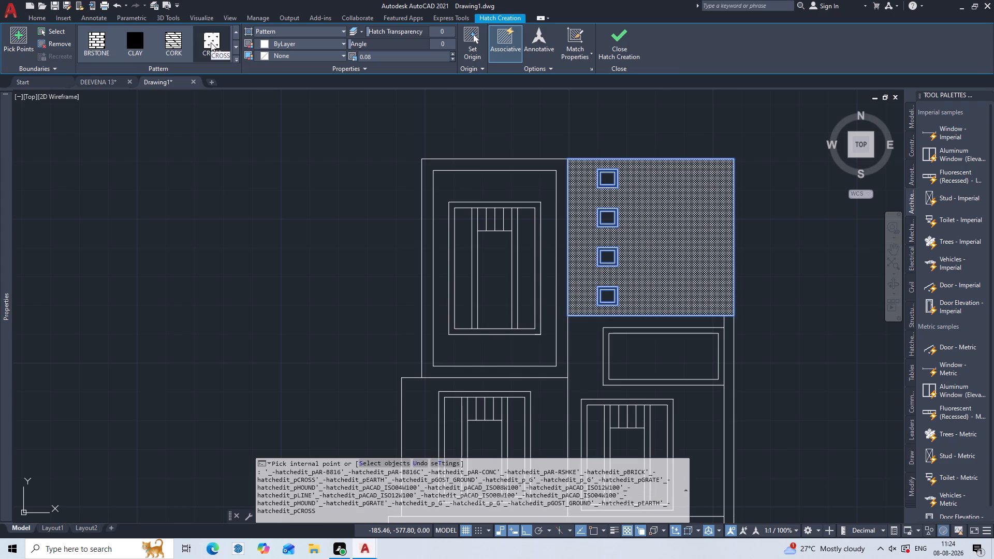
{"action": "scroll", "coordinate": [211, 42], "scroll_direction": "up", "scroll_amount": 3}
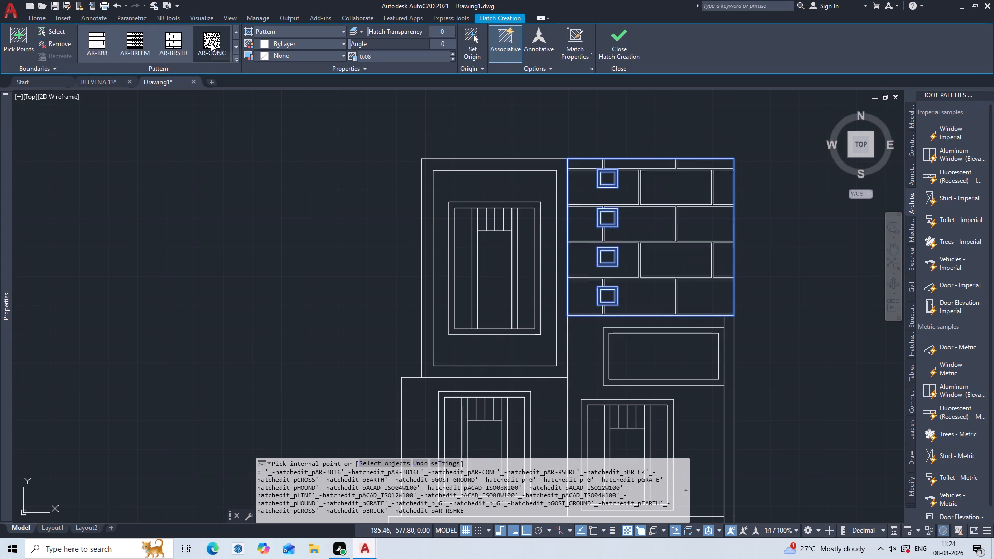
{"action": "scroll", "coordinate": [211, 42], "scroll_direction": "up", "scroll_amount": 1}
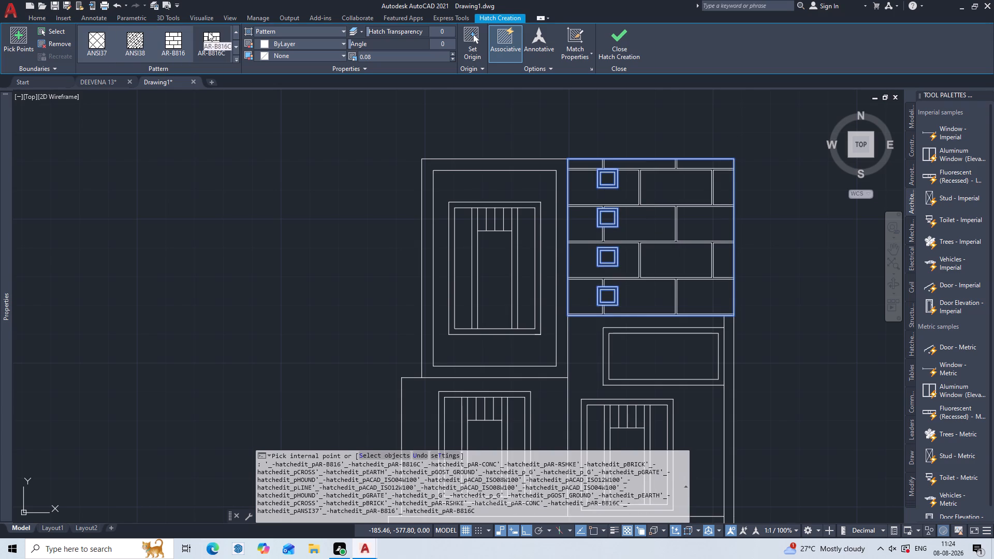
{"action": "scroll", "coordinate": [206, 35], "scroll_direction": "up", "scroll_amount": 1}
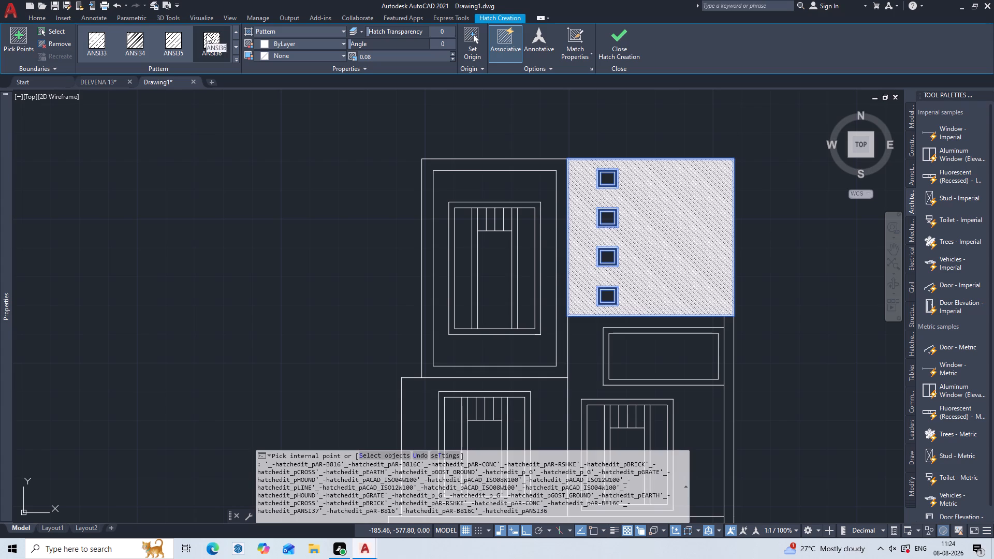
{"action": "scroll", "coordinate": [207, 34], "scroll_direction": "up", "scroll_amount": 1}
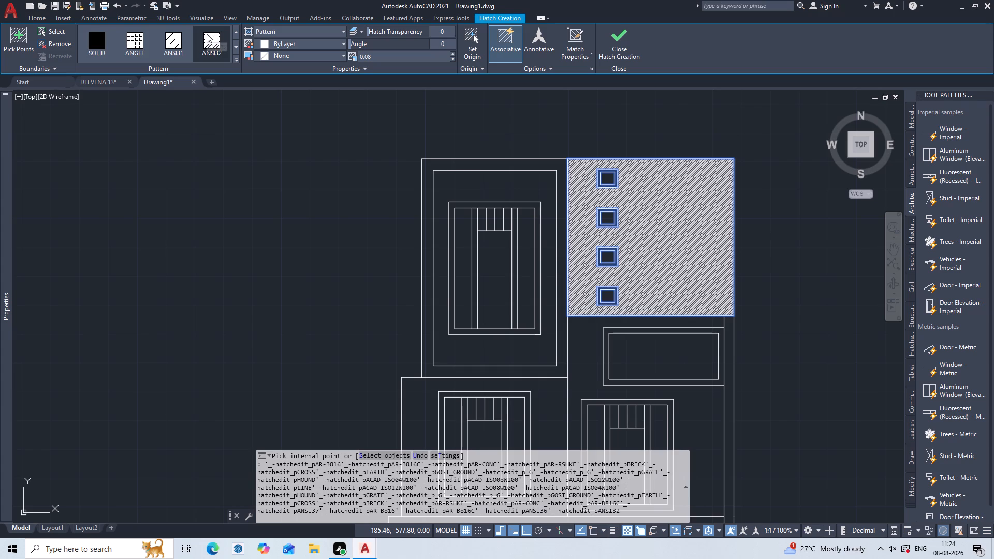
{"action": "scroll", "coordinate": [184, 51], "scroll_direction": "up", "scroll_amount": 2}
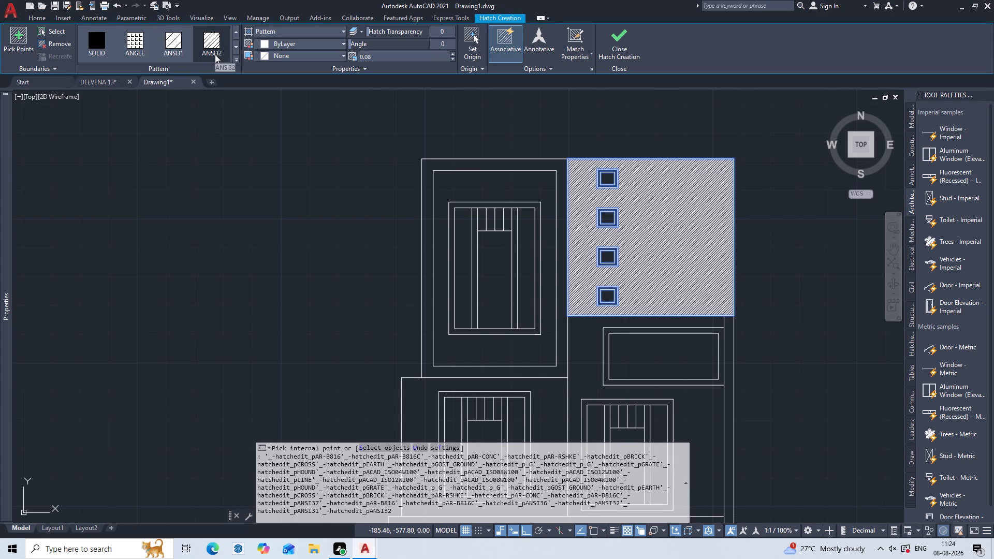
{"action": "scroll", "coordinate": [215, 54], "scroll_direction": "down", "scroll_amount": 2}
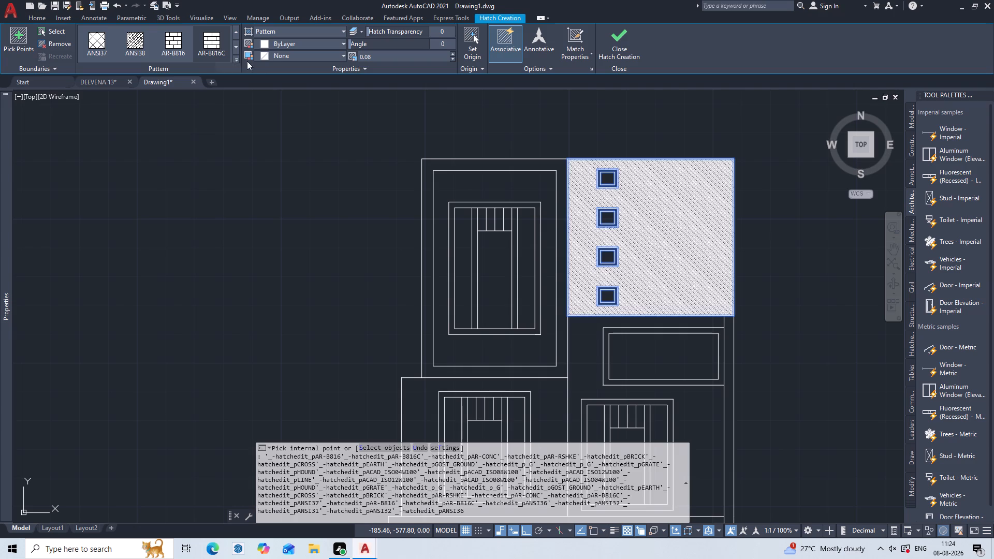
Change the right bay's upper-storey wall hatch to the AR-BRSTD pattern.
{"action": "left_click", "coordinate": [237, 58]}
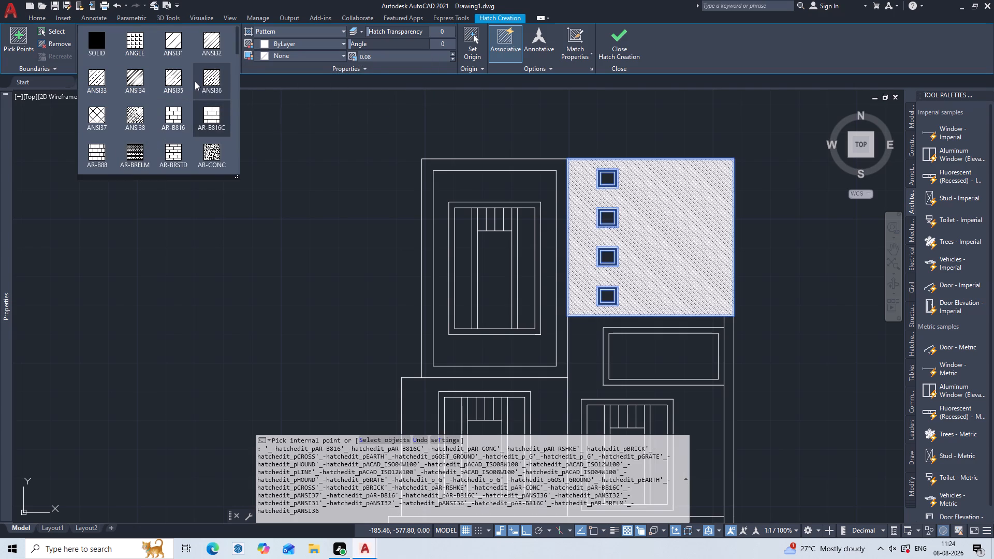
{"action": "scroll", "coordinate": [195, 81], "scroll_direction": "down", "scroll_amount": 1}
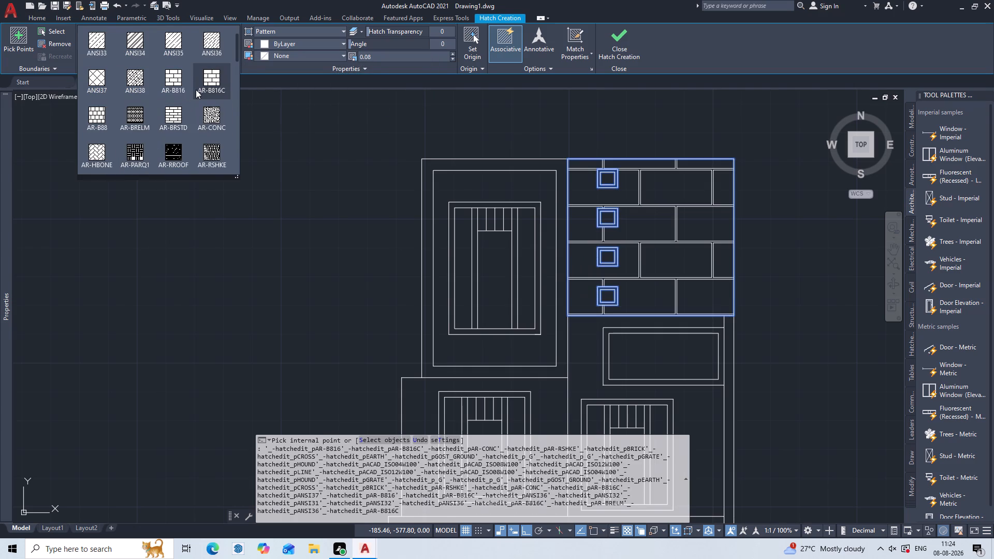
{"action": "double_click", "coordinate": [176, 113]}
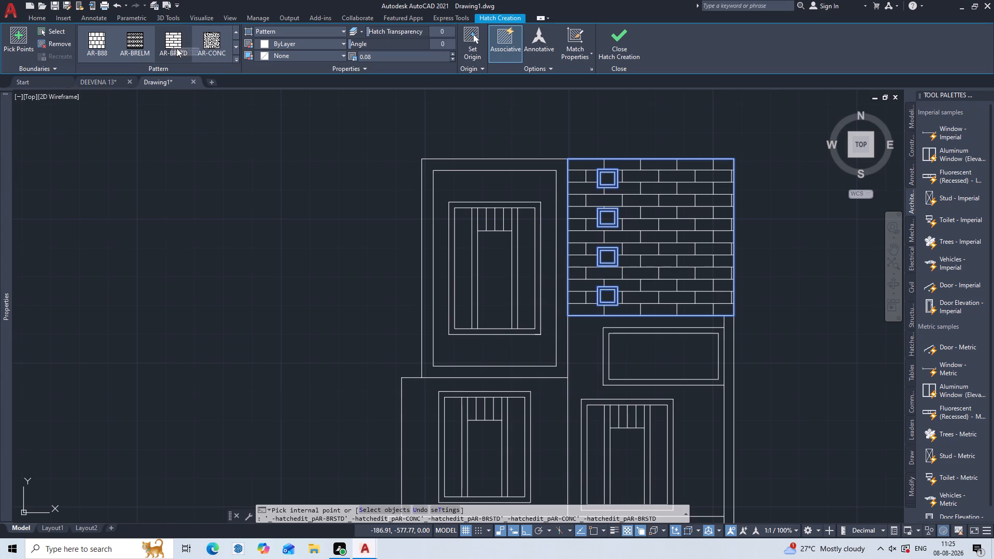
Change the right bay's upper-storey wall hatch to the BRICK pattern.
{"action": "left_click", "coordinate": [237, 60]}
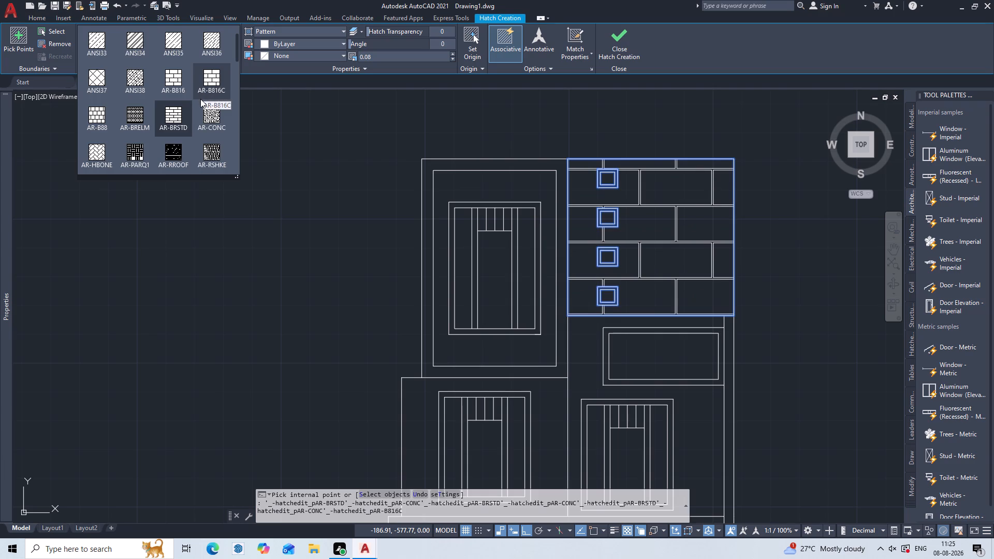
{"action": "scroll", "coordinate": [200, 100], "scroll_direction": "down", "scroll_amount": 1}
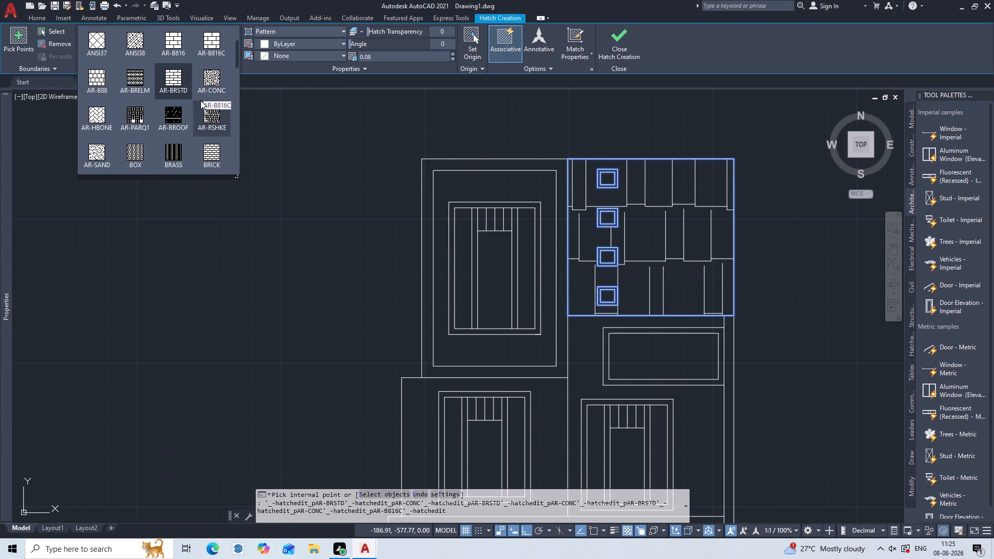
{"action": "left_click", "coordinate": [212, 160]}
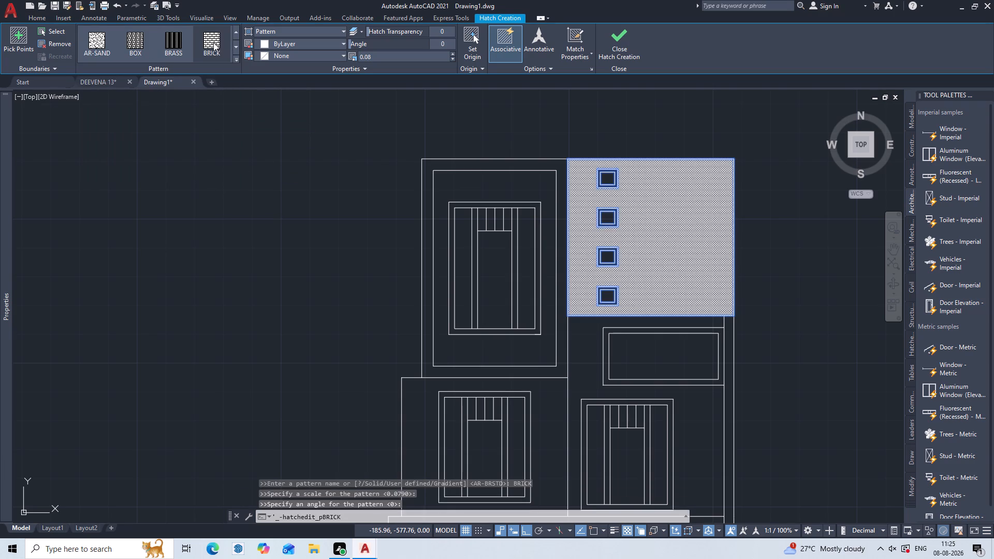
Set the brick hatch scale to 0.84 on the right bay's upper-storey wall and finish the hatch.
{"action": "left_click", "coordinate": [451, 53]}
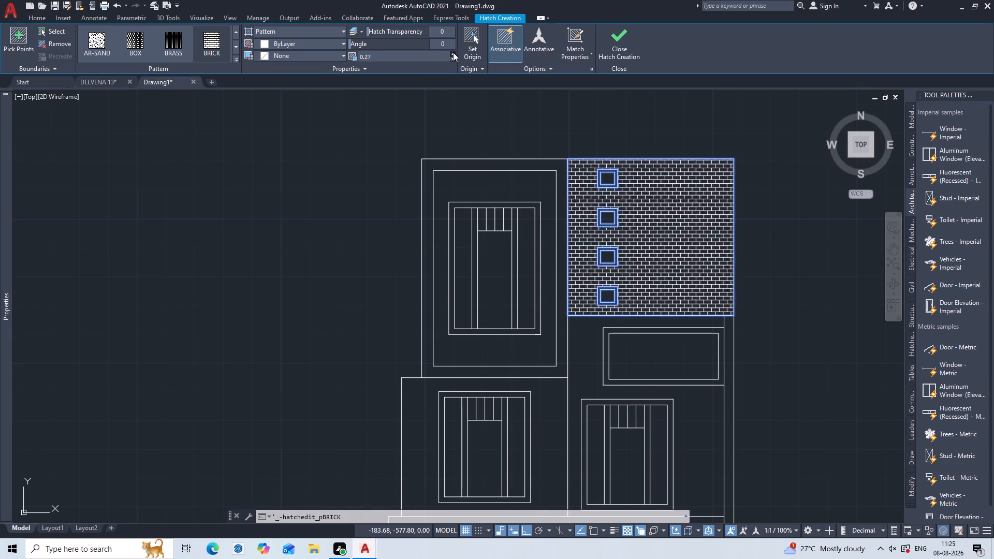
{"action": "left_click", "coordinate": [454, 49]}
{"action": "left_click", "coordinate": [454, 49]}
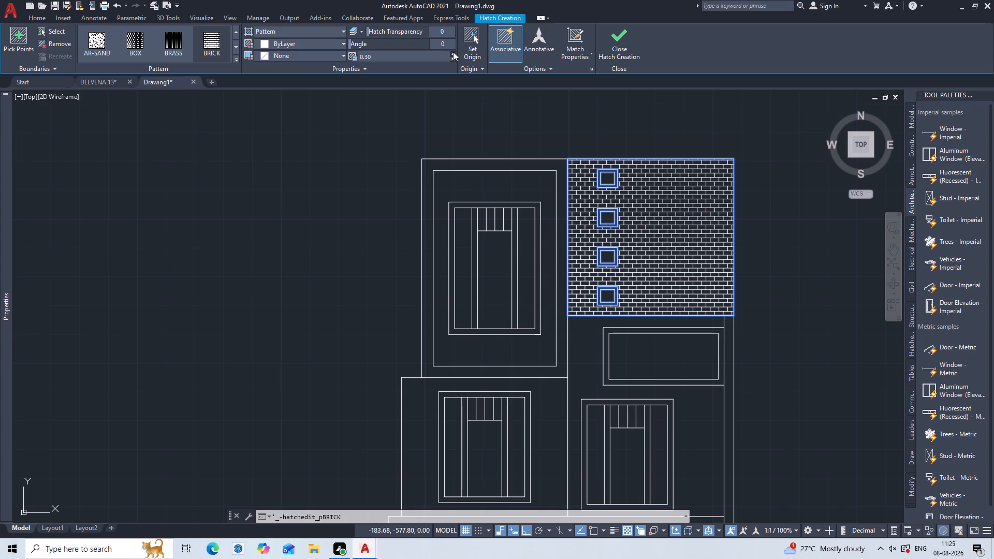
{"action": "left_click", "coordinate": [453, 55]}
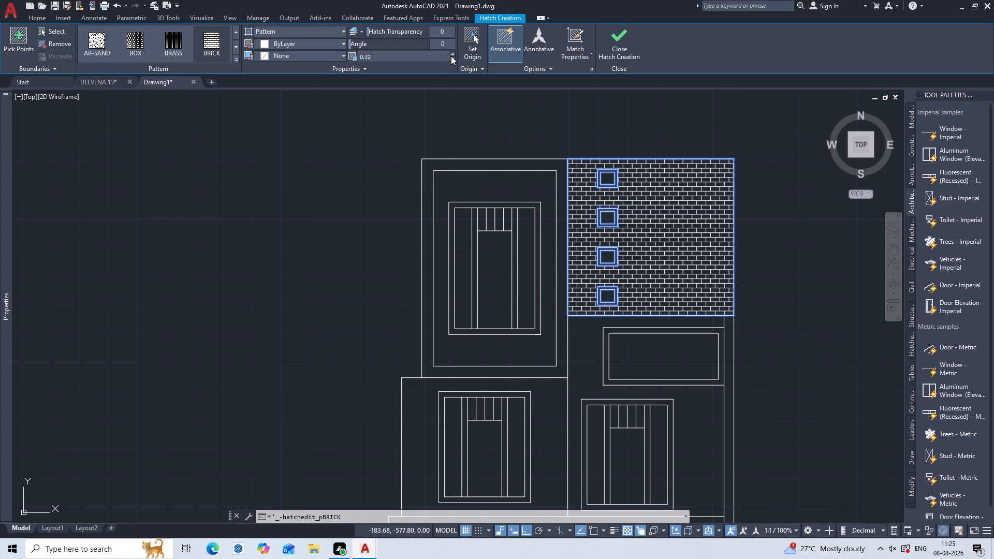
{"action": "left_click_drag", "start_coordinate": [452, 52], "coordinate": [452, 52]}
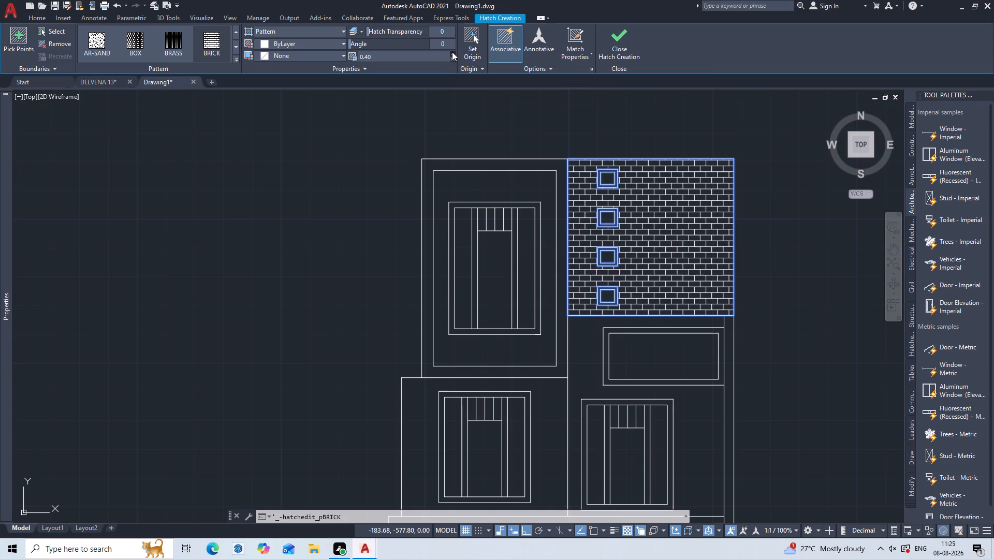
{"action": "left_click_drag", "start_coordinate": [452, 52], "coordinate": [446, 57]}
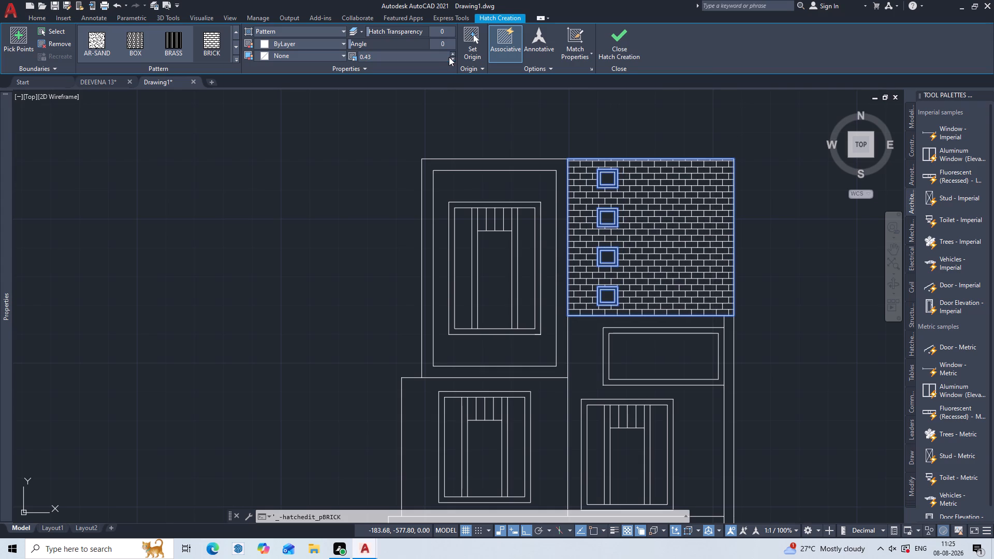
{"action": "left_click", "coordinate": [452, 50]}
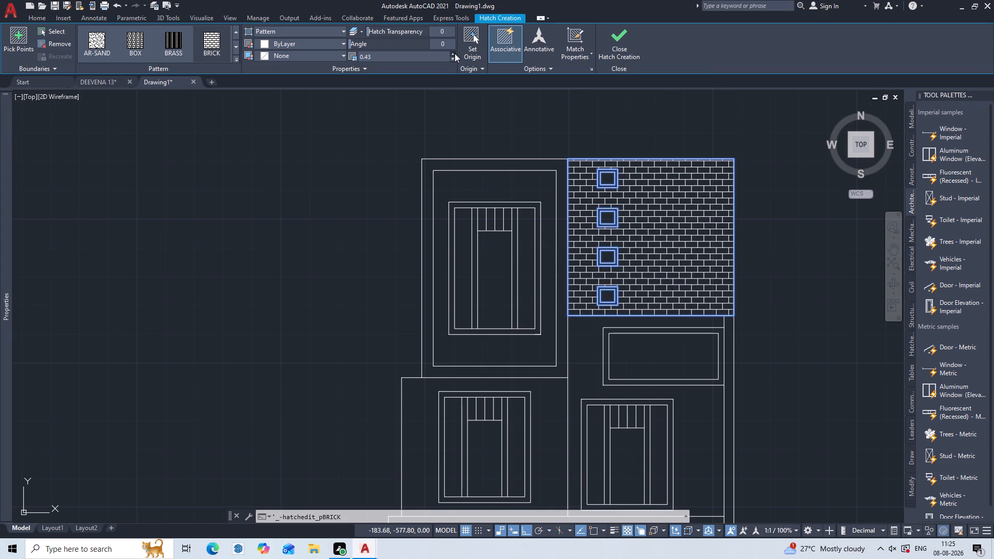
{"action": "left_click", "coordinate": [455, 53]}
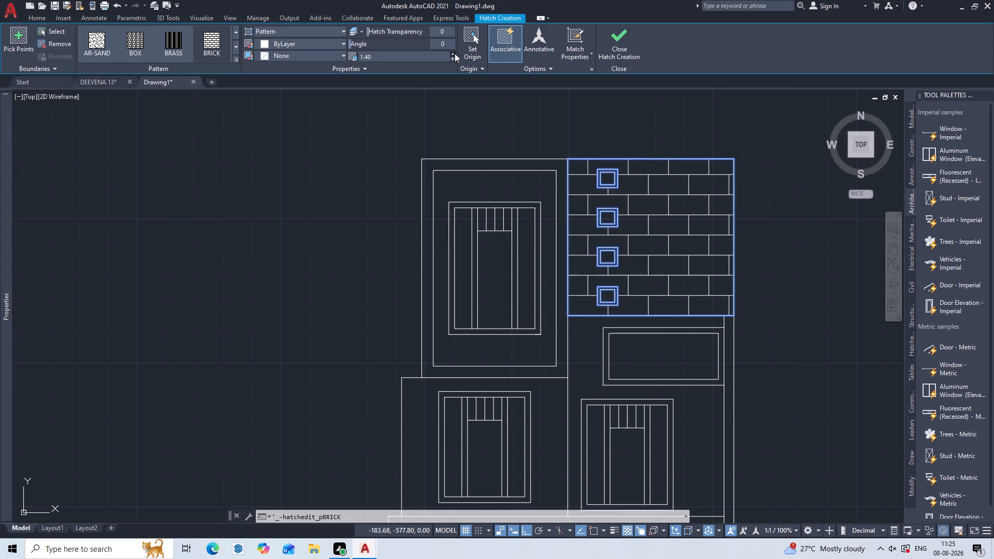
{"action": "left_click", "coordinate": [454, 56]}
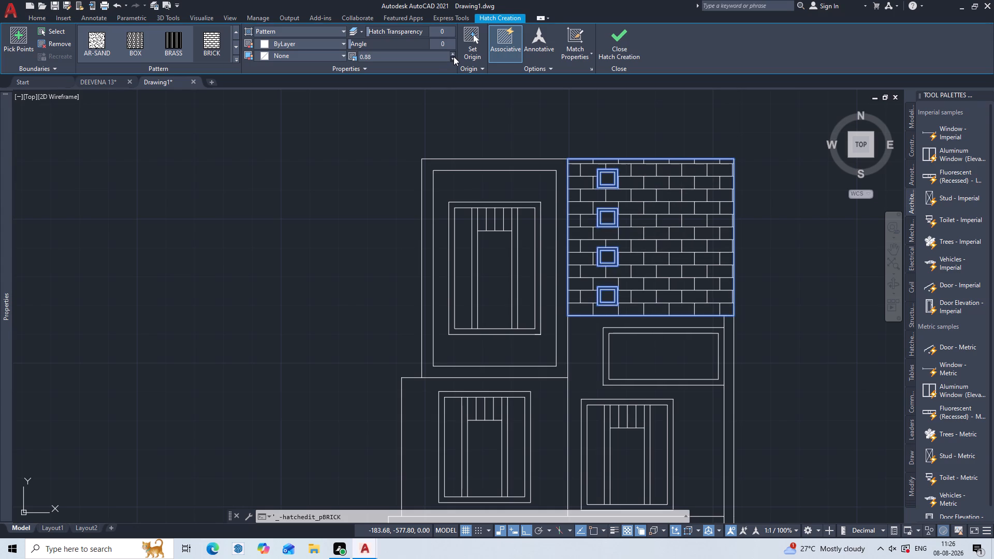
{"action": "left_click", "coordinate": [454, 56]}
{"action": "left_click", "coordinate": [454, 56]}
{"action": "left_click", "coordinate": [453, 56]}
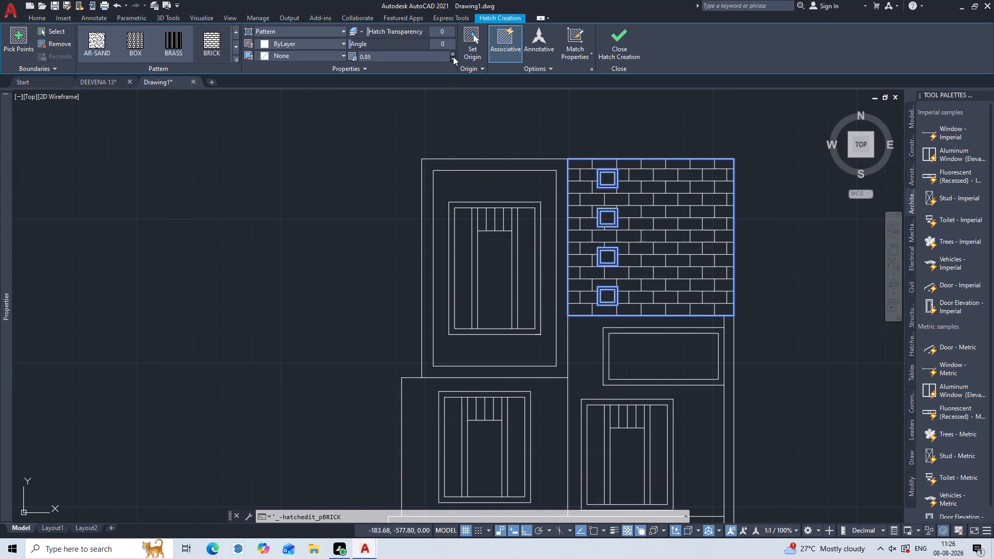
{"action": "left_click", "coordinate": [453, 56]}
{"action": "left_click", "coordinate": [453, 56]}
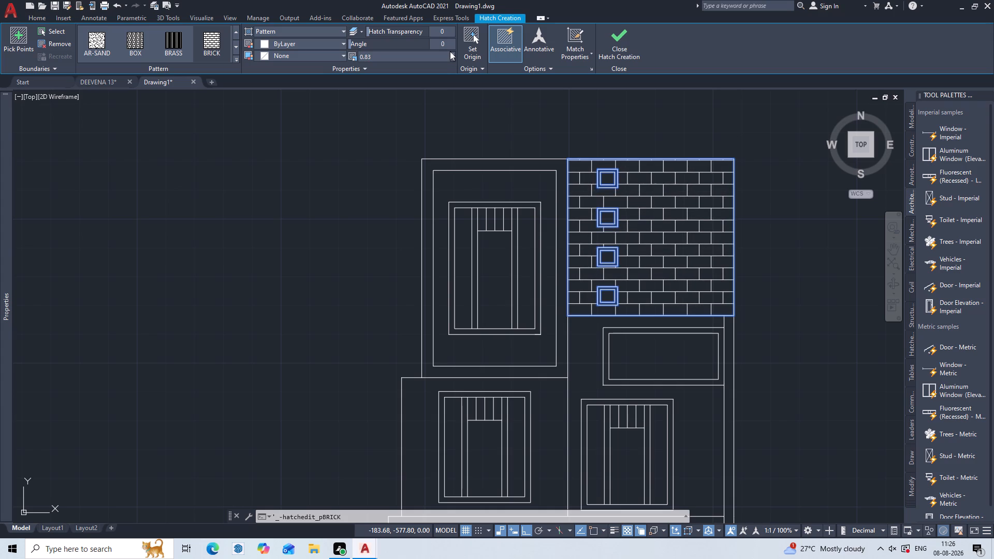
{"action": "left_click", "coordinate": [451, 51]}
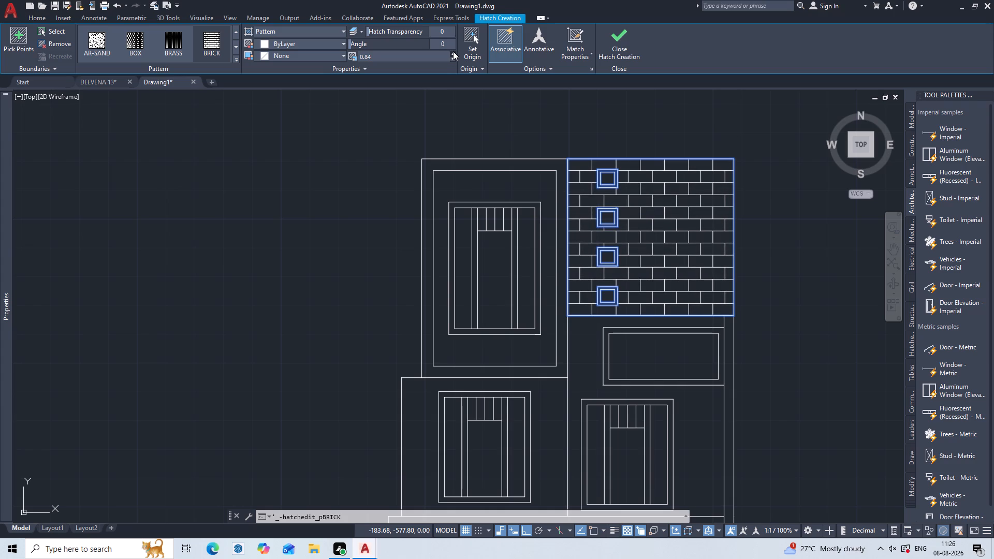
{"action": "key", "text": "Escape"}
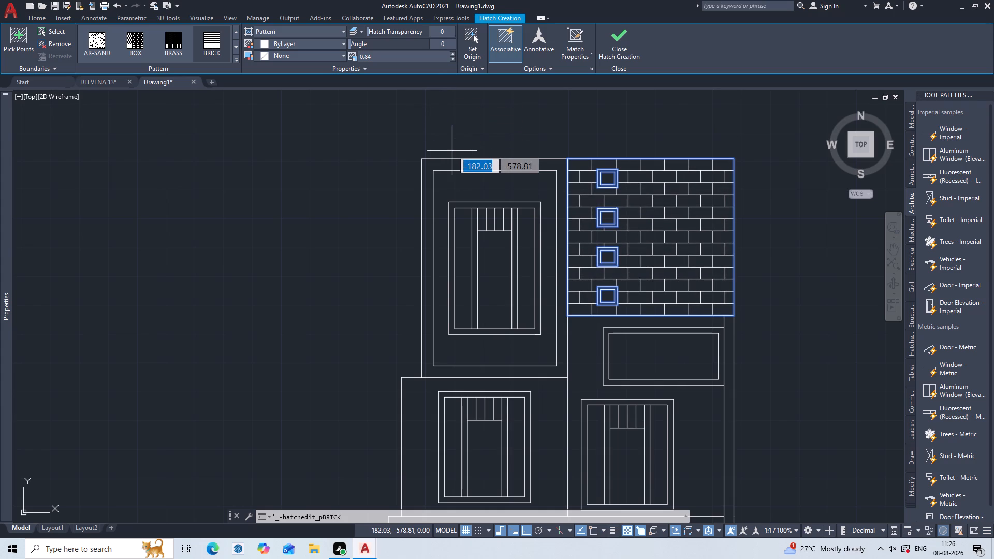
{"action": "key", "text": "Return"}
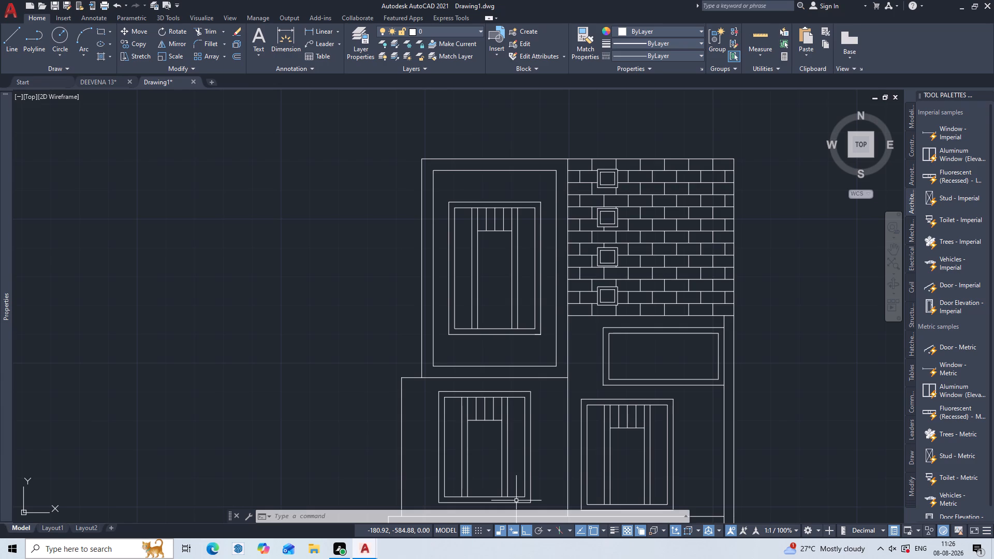
Start a new hatch, look through the available patterns and choose the GR_SPHER gradient.
{"action": "key", "text": "h"}
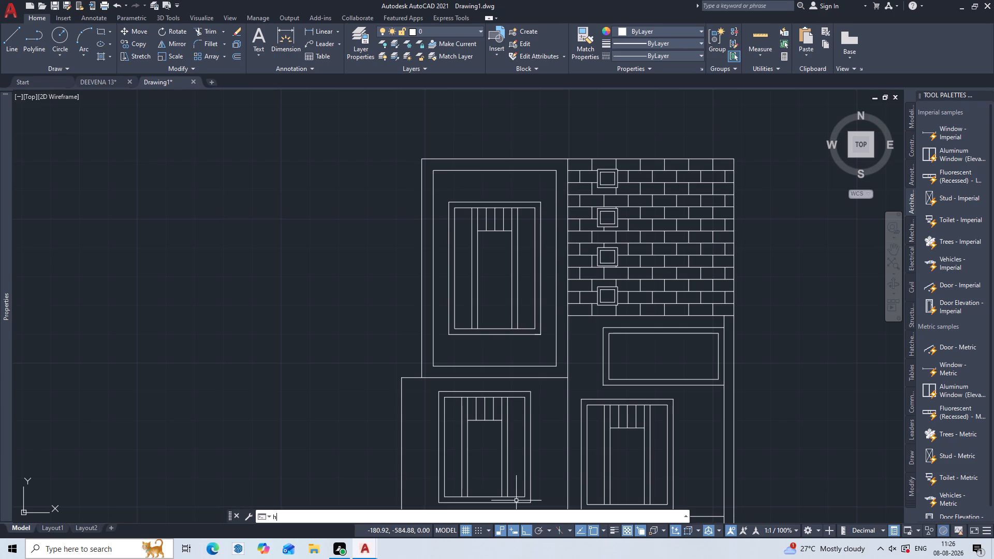
{"action": "key", "text": "Return"}
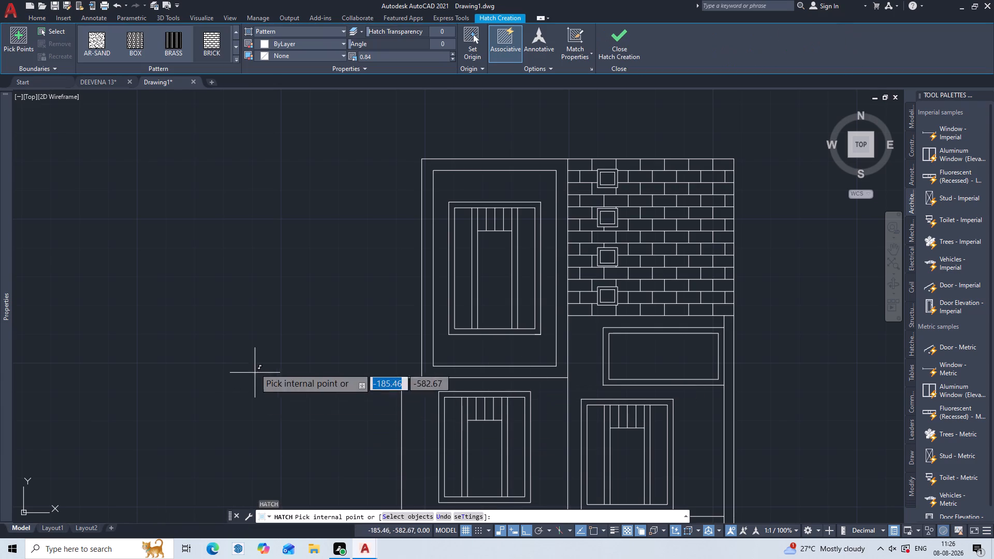
{"action": "scroll", "coordinate": [171, 50], "scroll_direction": "down", "scroll_amount": 5}
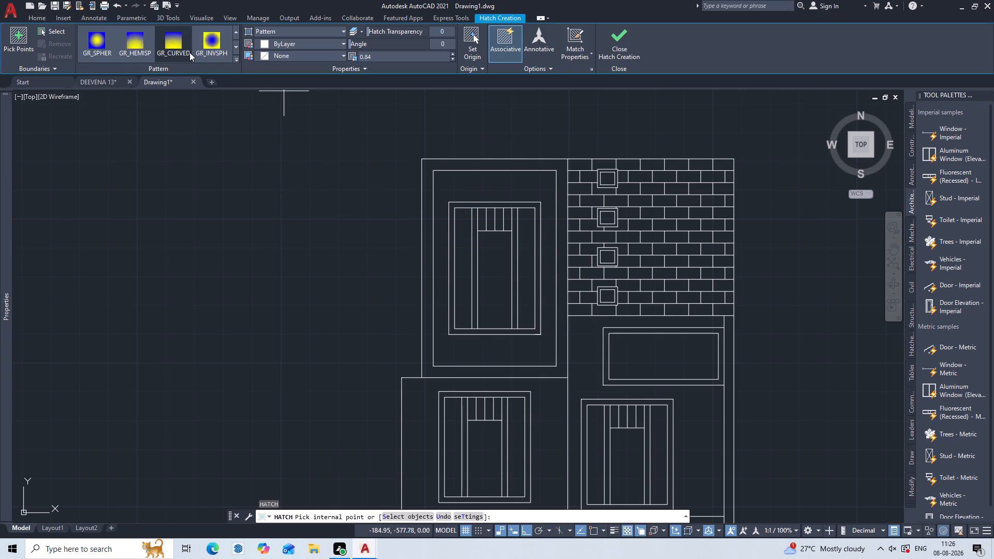
{"action": "scroll", "coordinate": [189, 52], "scroll_direction": "down", "scroll_amount": 5}
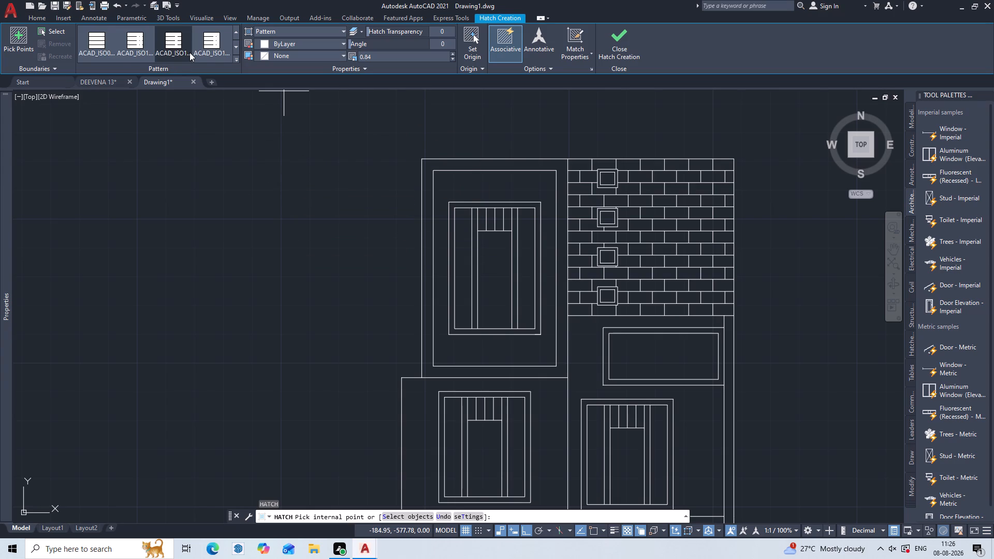
{"action": "scroll", "coordinate": [189, 52], "scroll_direction": "down", "scroll_amount": 3}
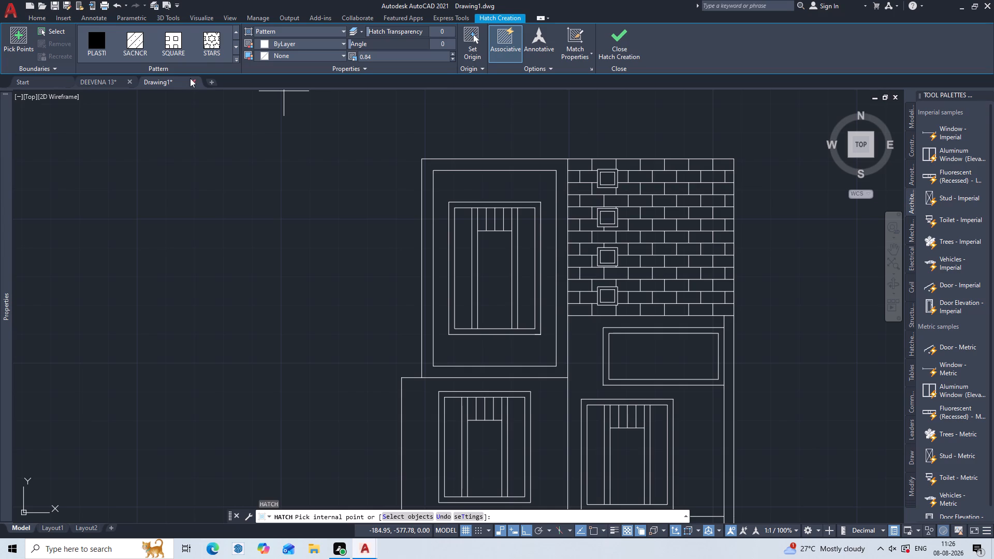
{"action": "scroll", "coordinate": [195, 63], "scroll_direction": "up", "scroll_amount": 3}
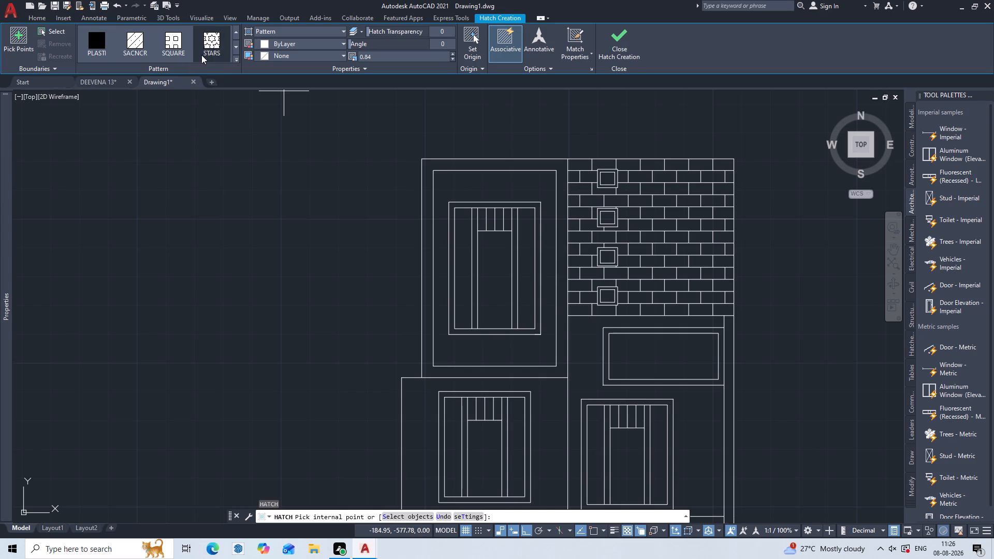
{"action": "scroll", "coordinate": [203, 50], "scroll_direction": "up", "scroll_amount": 4}
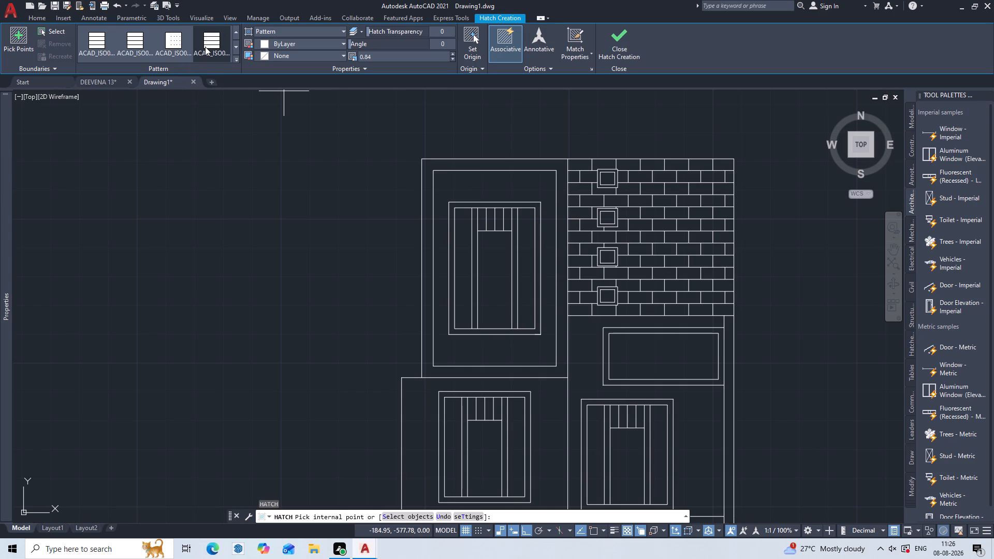
{"action": "scroll", "coordinate": [205, 47], "scroll_direction": "up", "scroll_amount": 3}
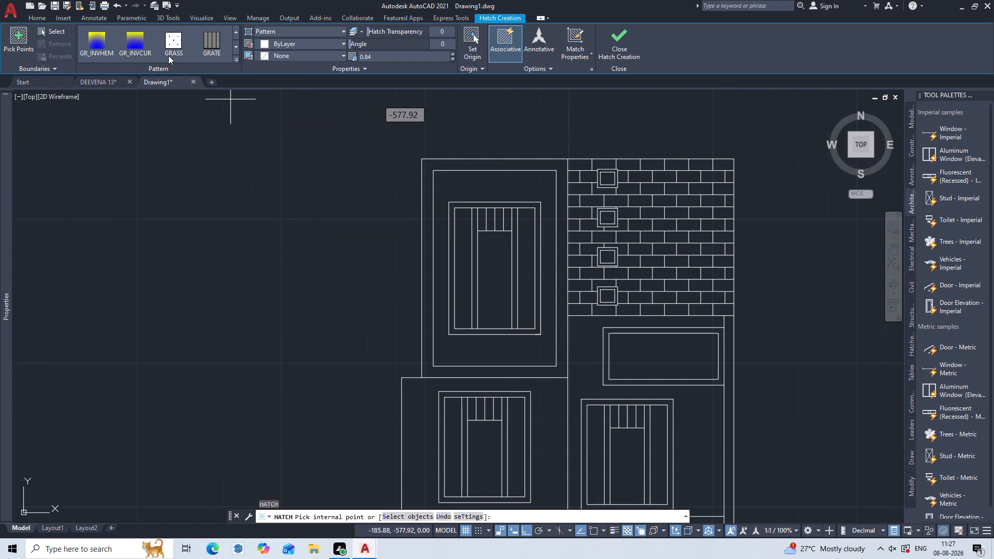
{"action": "scroll", "coordinate": [136, 36], "scroll_direction": "up", "scroll_amount": 1}
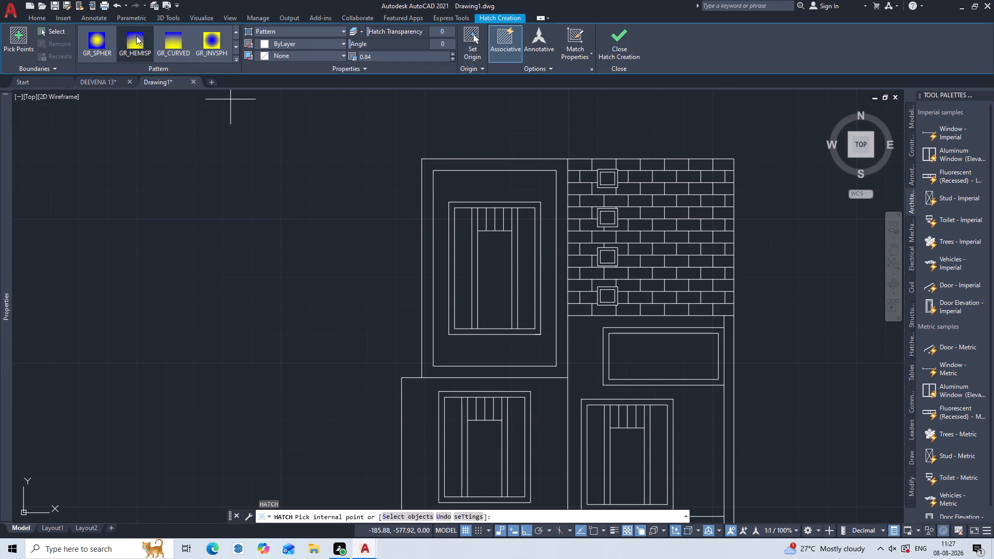
{"action": "left_click", "coordinate": [104, 41]}
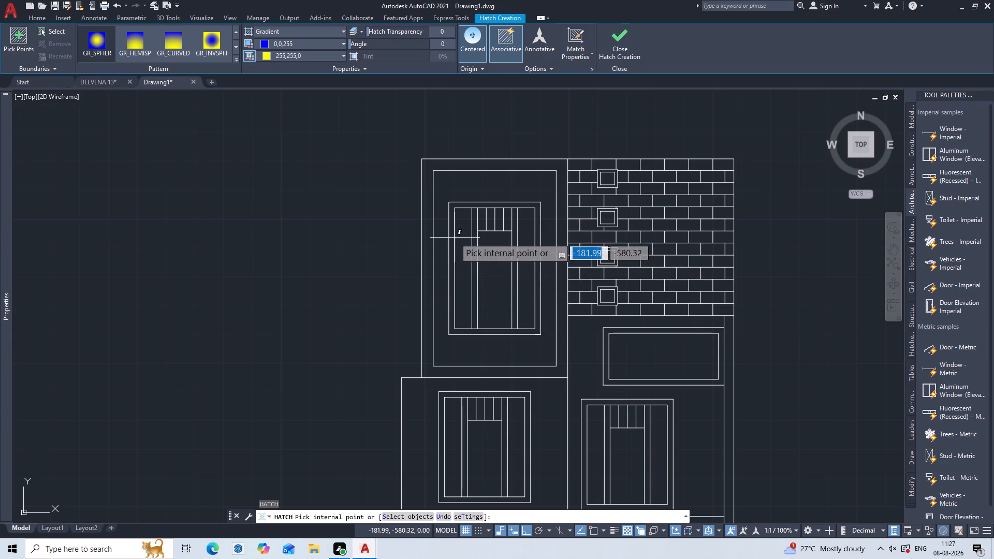
Apply the gradient hatch to the left bay's upper-storey window, picking its frame, side panels, centre panel, mullions and top slats.
{"action": "left_click", "coordinate": [458, 205]}
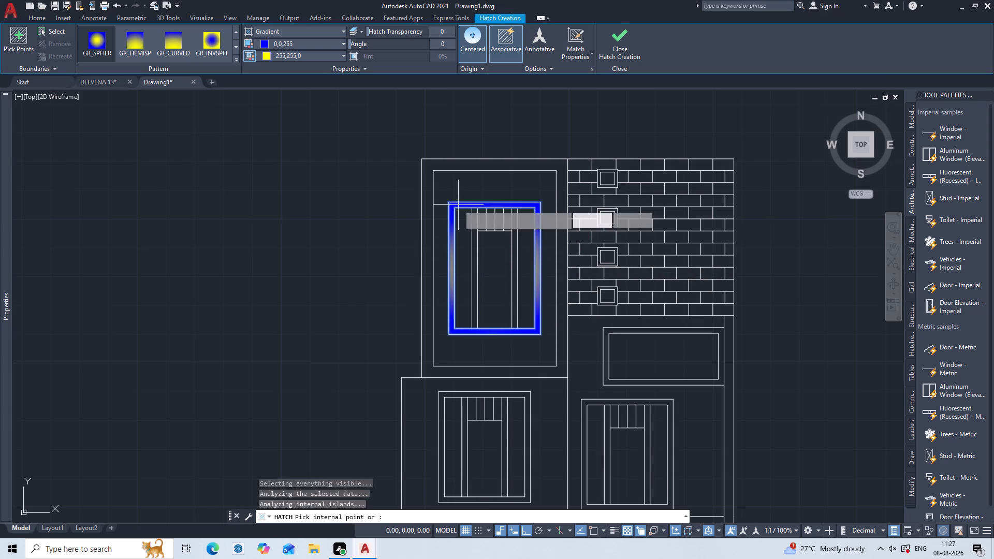
{"action": "left_click", "coordinate": [460, 261]}
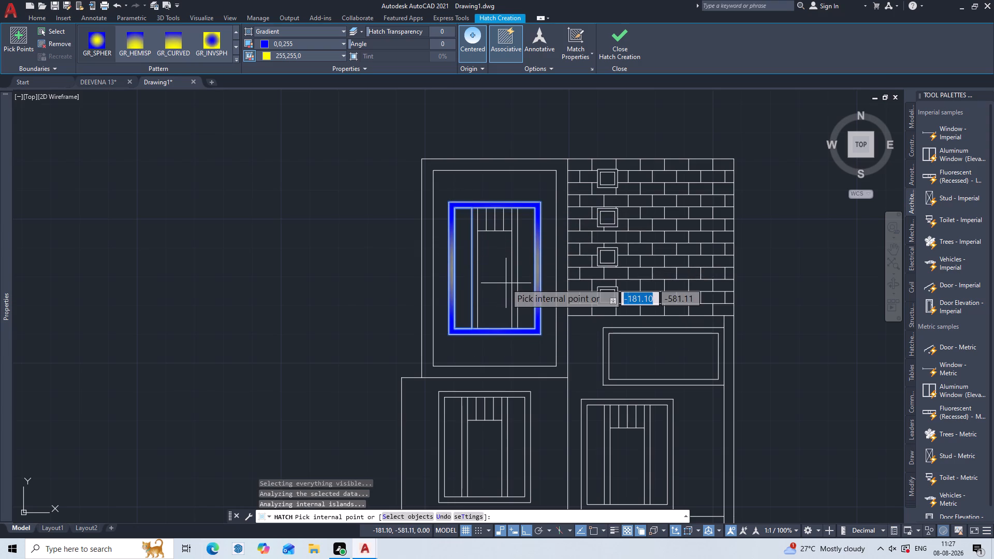
{"action": "left_click", "coordinate": [501, 278]}
{"action": "left_click", "coordinate": [528, 243]}
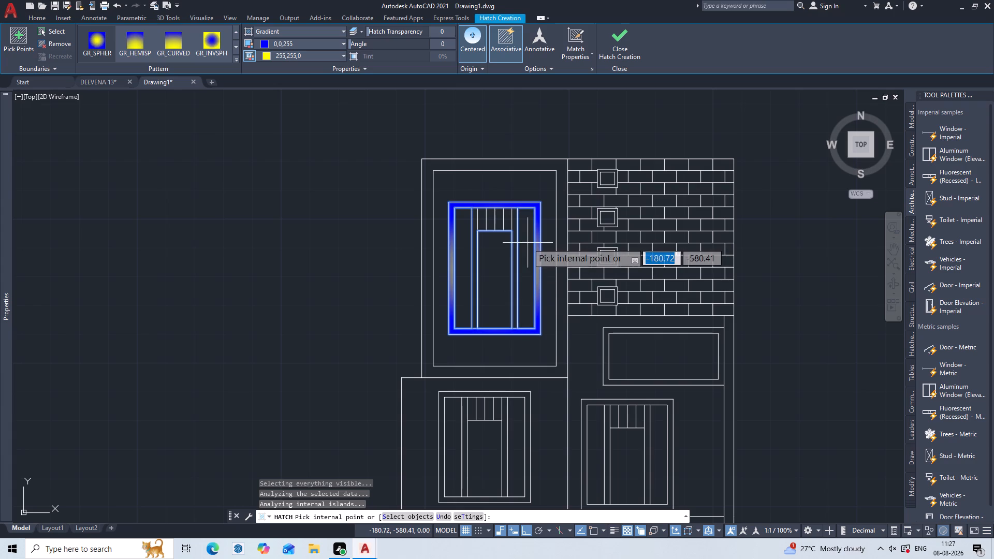
{"action": "left_click", "coordinate": [528, 243]}
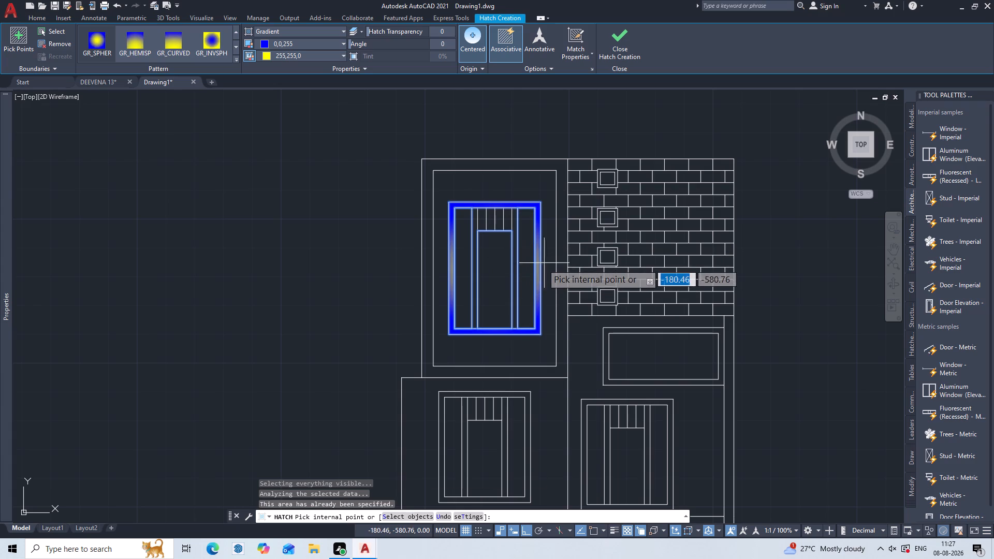
{"action": "left_click", "coordinate": [523, 284]}
{"action": "left_click", "coordinate": [523, 284]}
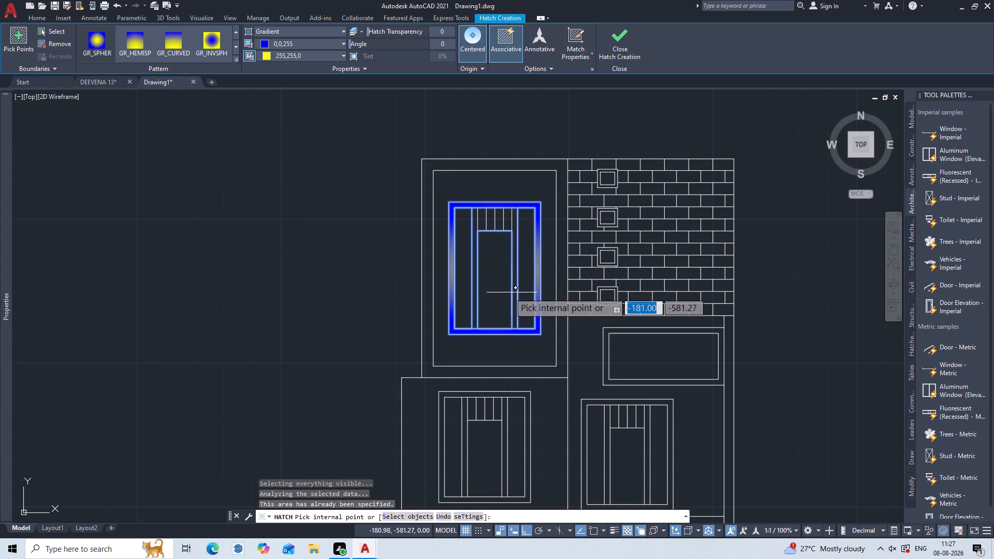
{"action": "left_click", "coordinate": [516, 297]}
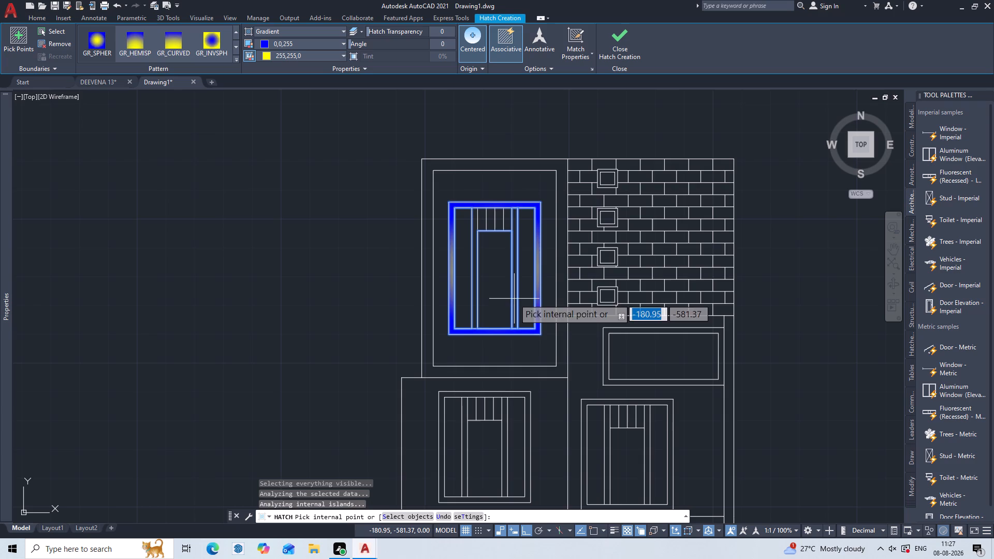
{"action": "left_click", "coordinate": [514, 299]}
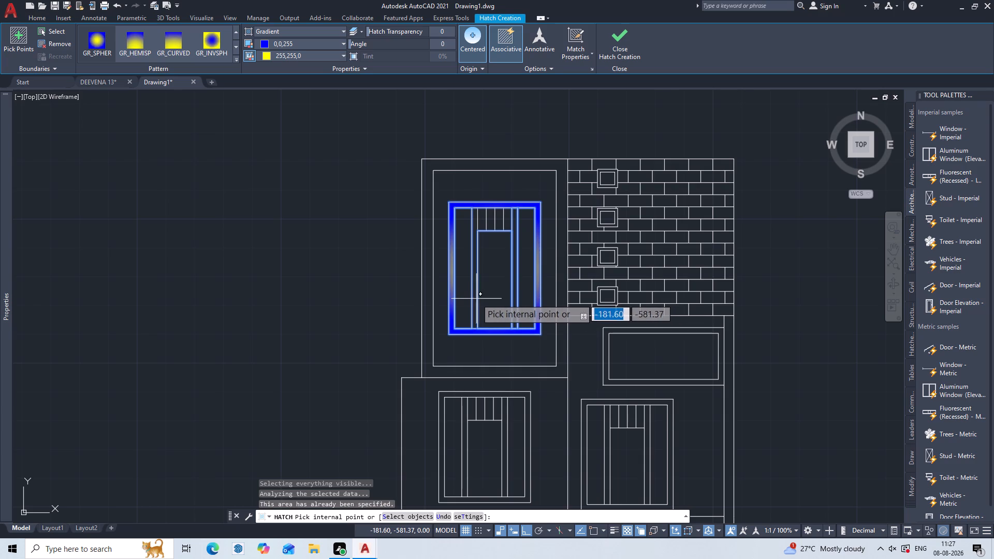
{"action": "left_click", "coordinate": [476, 298]}
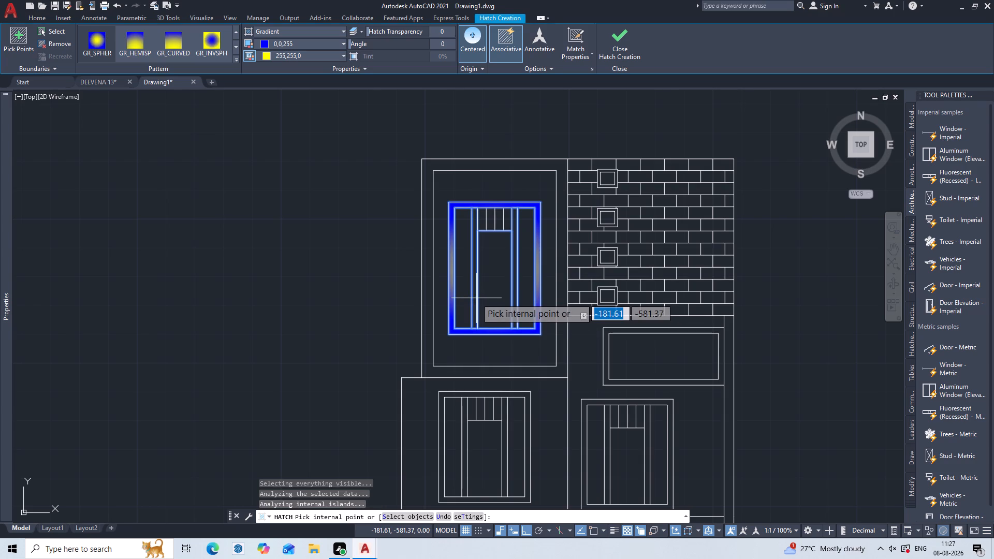
{"action": "left_click", "coordinate": [472, 300]}
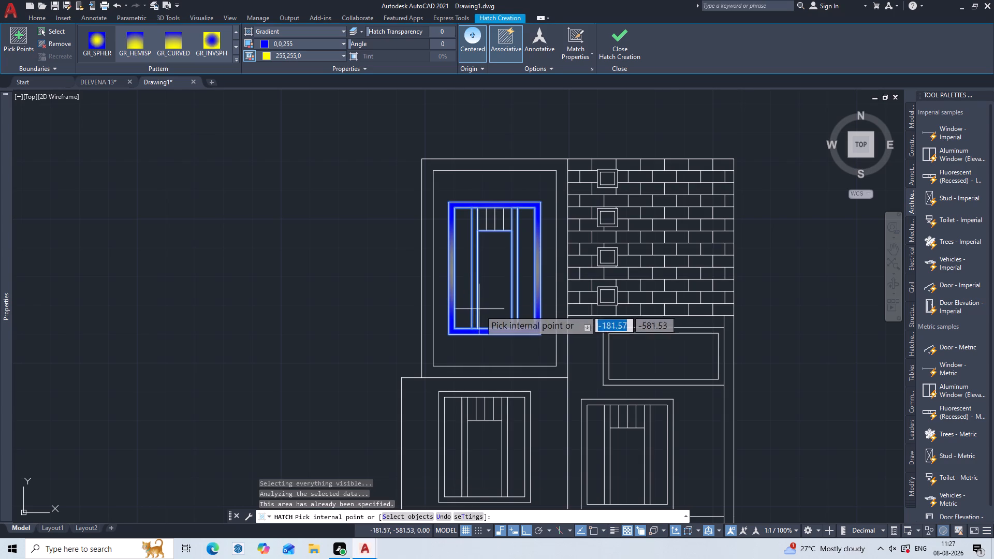
{"action": "left_click", "coordinate": [495, 222]}
{"action": "left_click", "coordinate": [492, 221]}
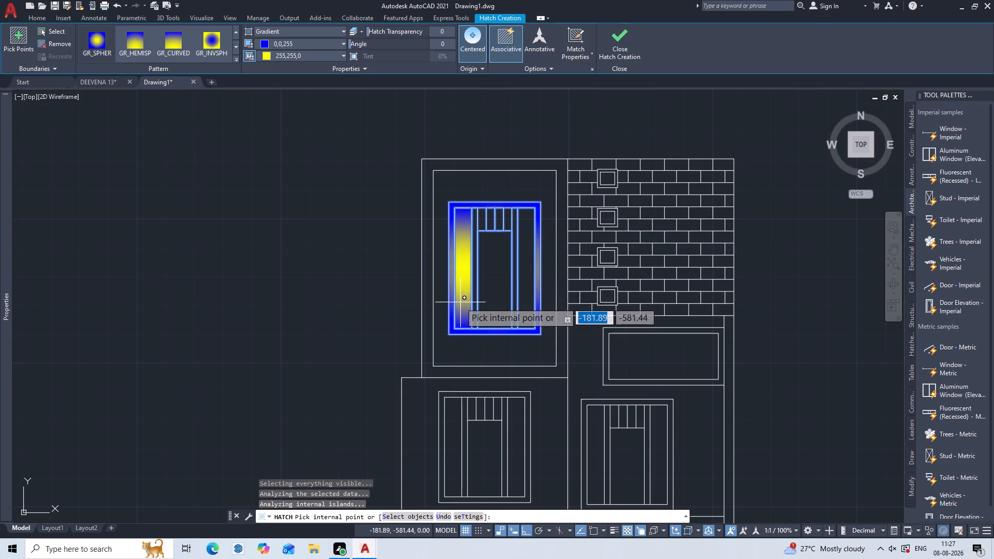
{"action": "left_click", "coordinate": [530, 301]}
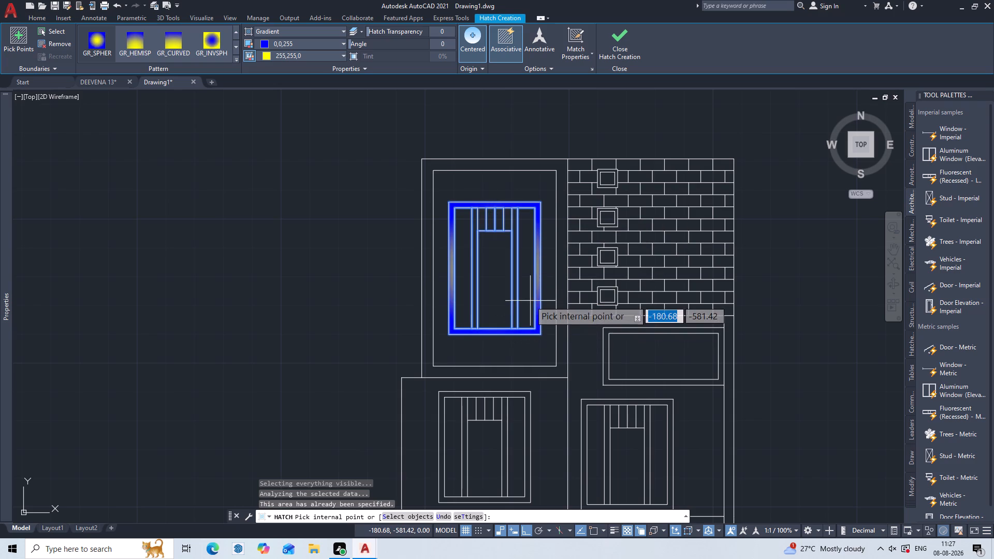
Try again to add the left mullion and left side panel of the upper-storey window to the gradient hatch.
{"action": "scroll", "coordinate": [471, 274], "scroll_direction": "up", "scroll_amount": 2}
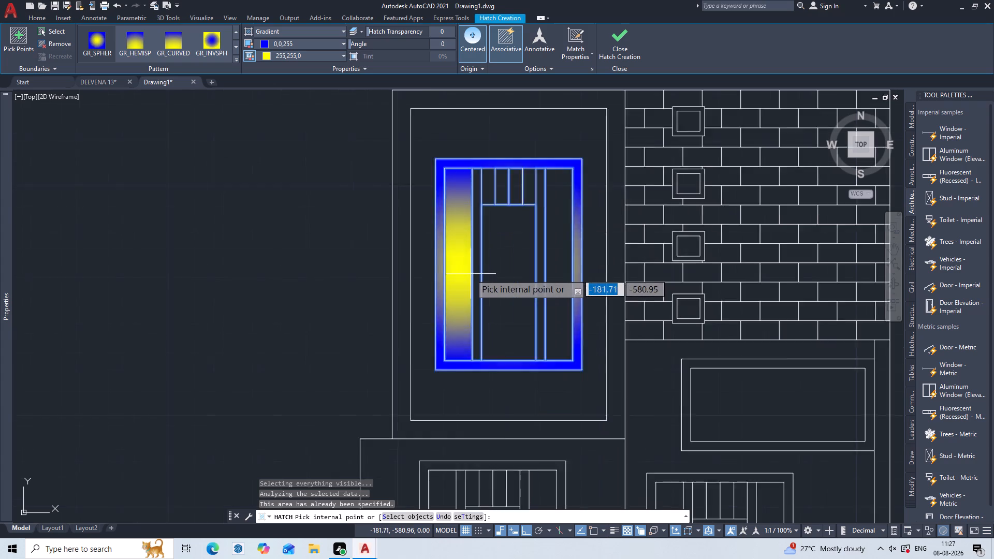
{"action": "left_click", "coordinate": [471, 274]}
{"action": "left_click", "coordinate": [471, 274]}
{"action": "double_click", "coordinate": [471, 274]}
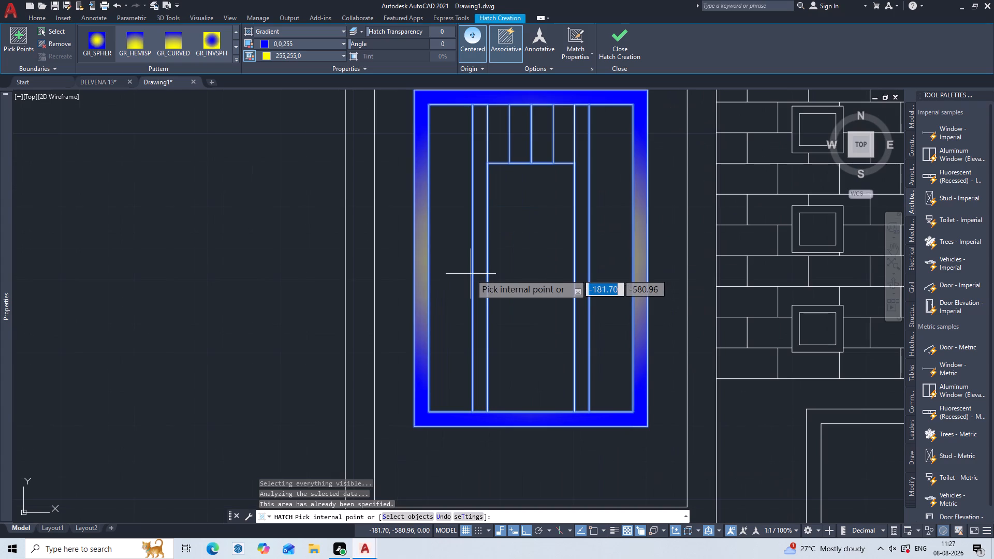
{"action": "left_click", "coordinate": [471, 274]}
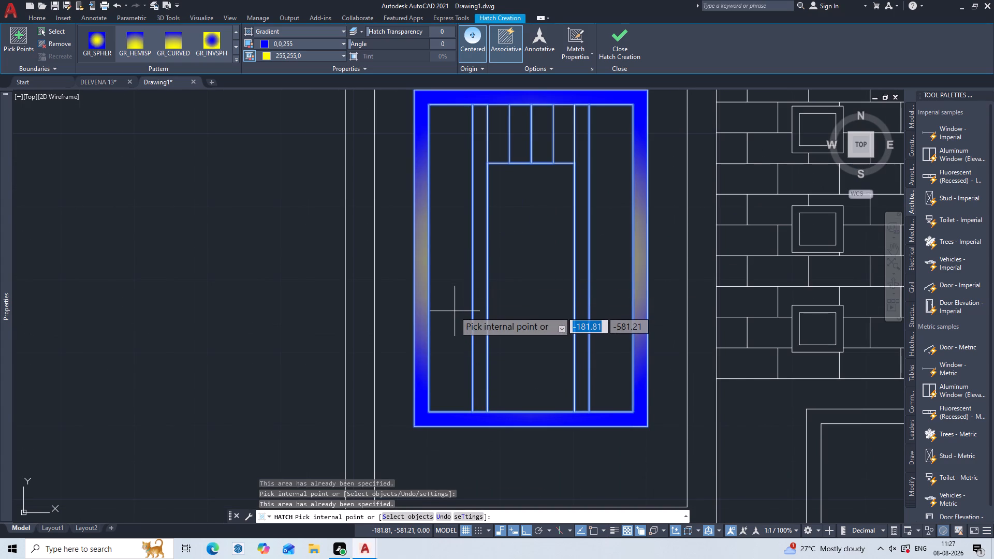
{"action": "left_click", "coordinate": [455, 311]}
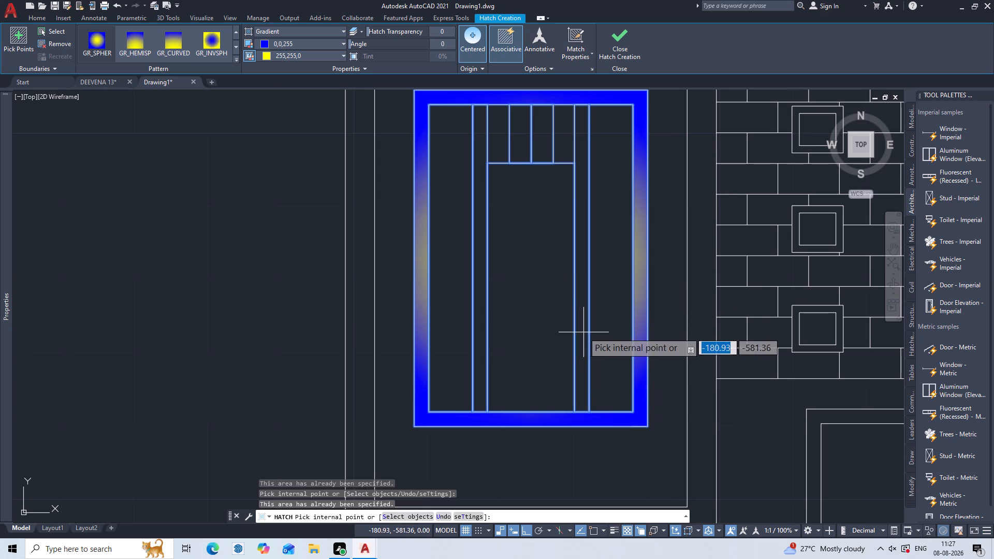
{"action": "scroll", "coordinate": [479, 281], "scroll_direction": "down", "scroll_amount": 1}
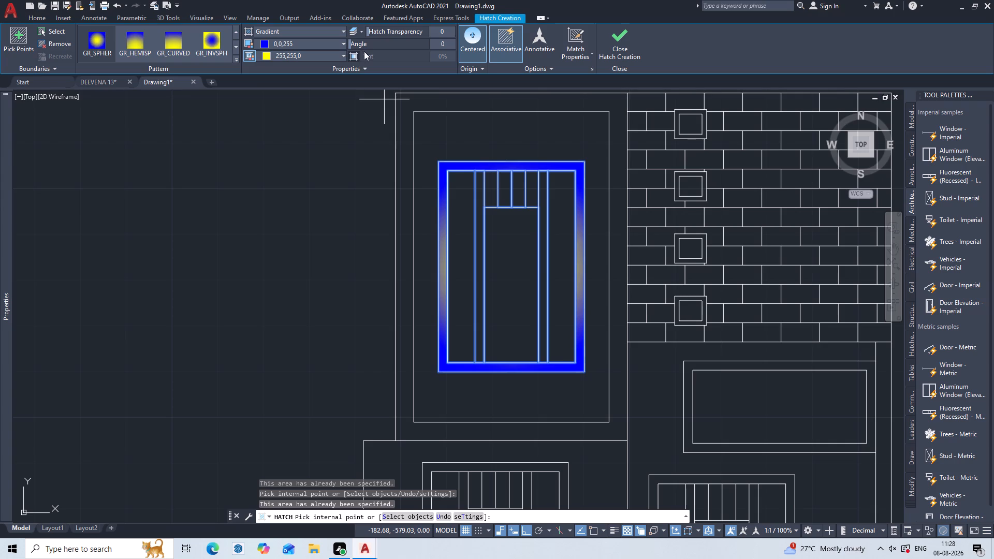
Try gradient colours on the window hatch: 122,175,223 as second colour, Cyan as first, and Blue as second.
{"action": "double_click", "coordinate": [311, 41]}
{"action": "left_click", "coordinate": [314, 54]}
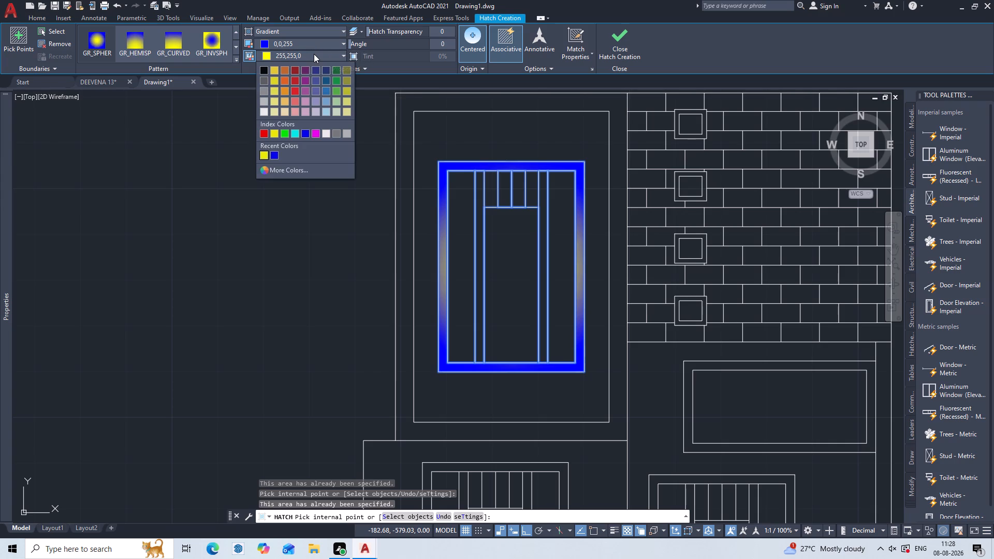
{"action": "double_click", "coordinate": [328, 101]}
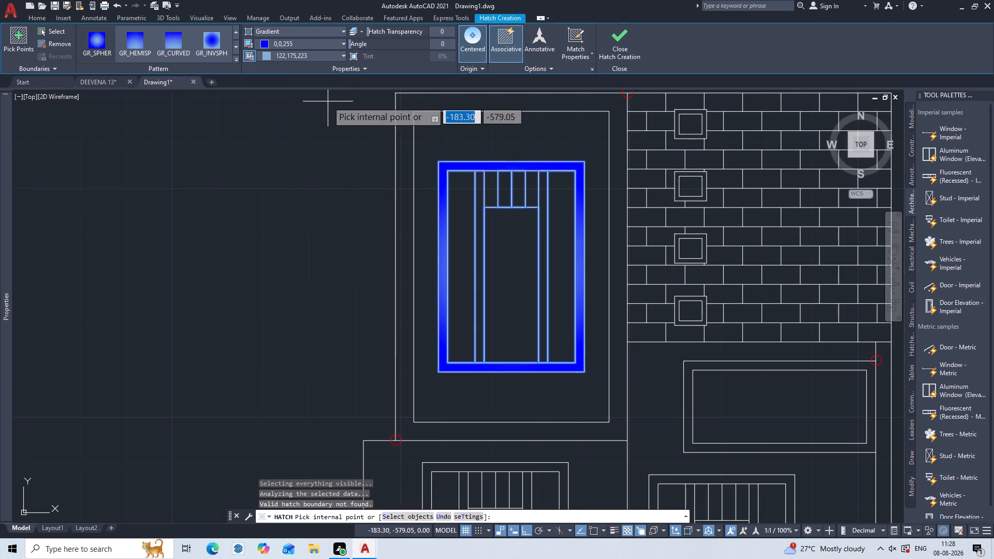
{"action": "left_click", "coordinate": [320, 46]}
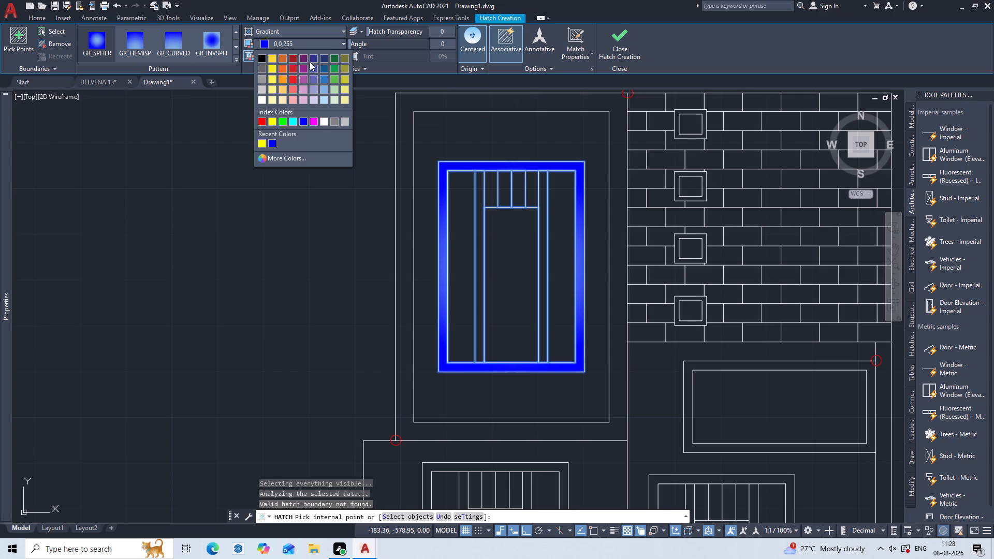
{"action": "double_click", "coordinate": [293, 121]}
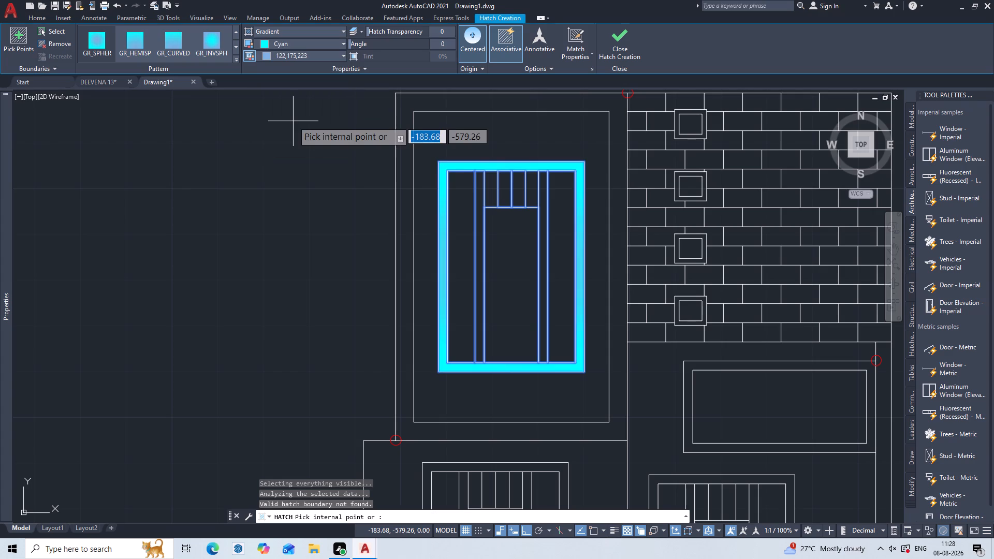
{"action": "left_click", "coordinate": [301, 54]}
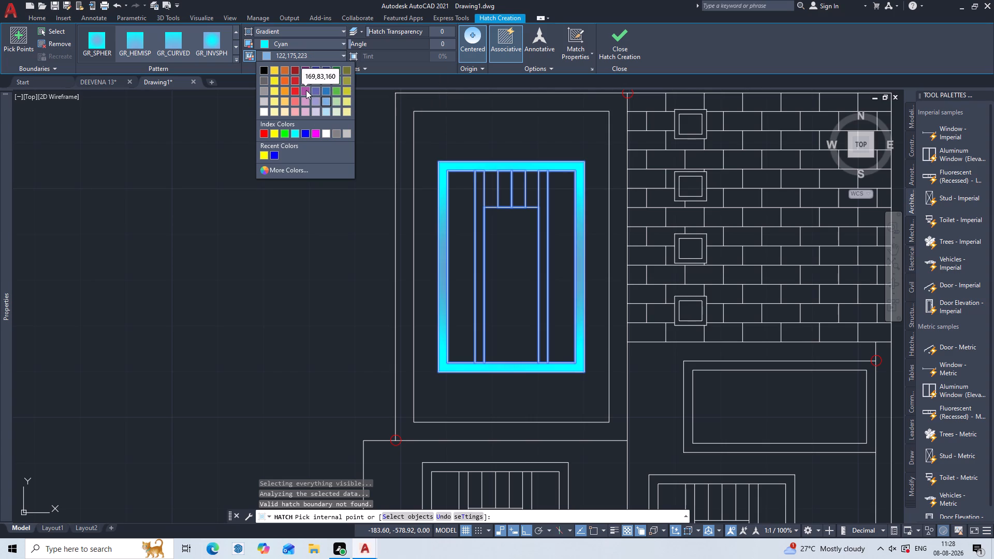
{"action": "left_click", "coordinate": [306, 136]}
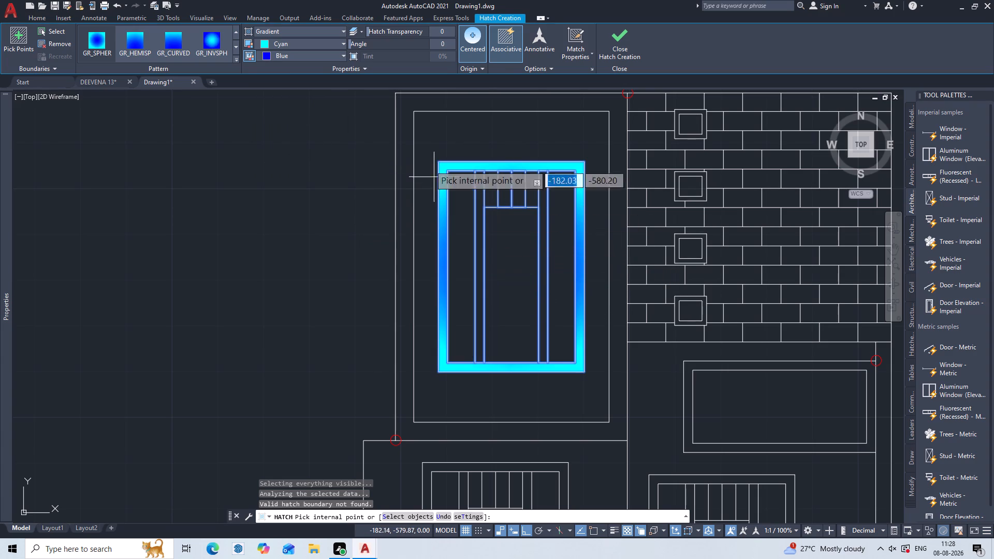
Set the window hatch's first gradient colour to Blue and its second to Cyan.
{"action": "double_click", "coordinate": [324, 43]}
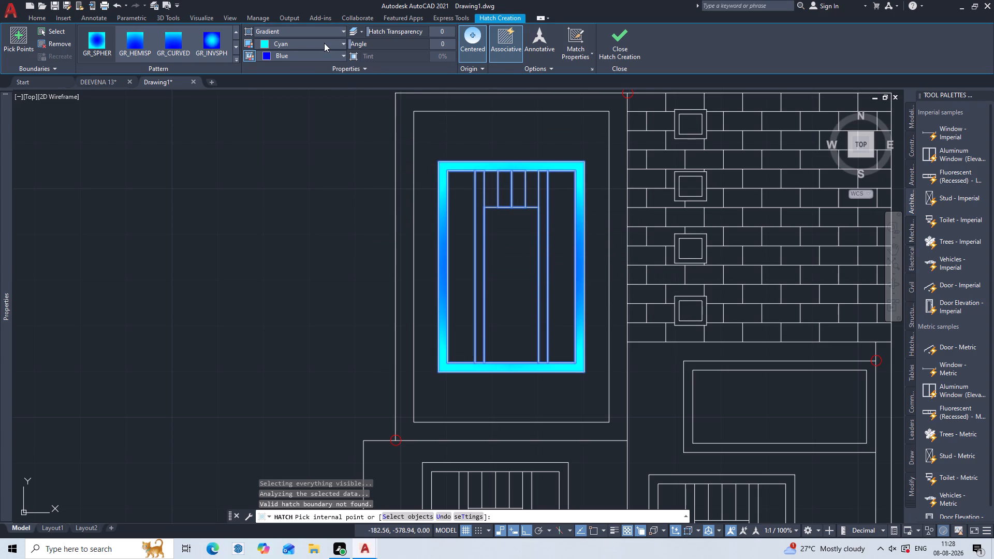
{"action": "left_click", "coordinate": [330, 43]}
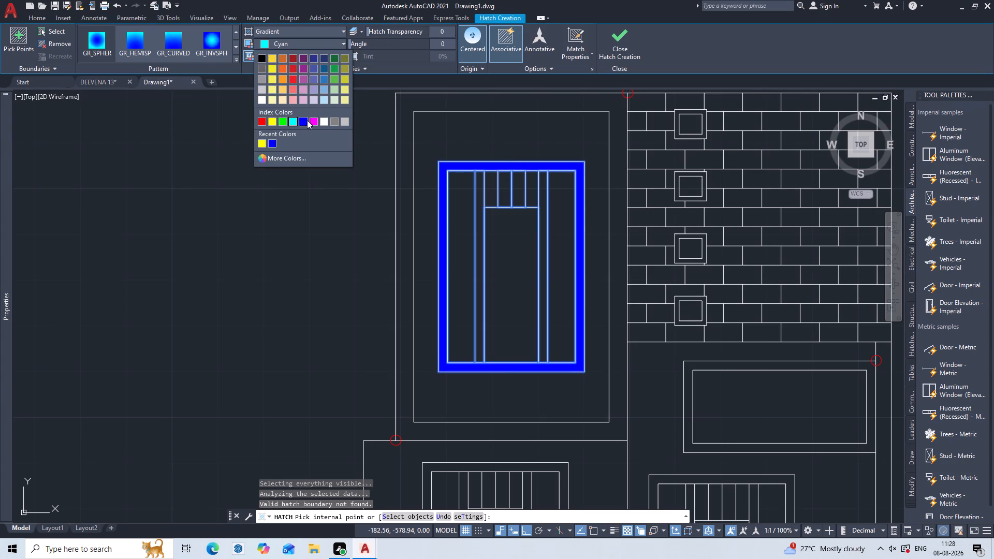
{"action": "left_click", "coordinate": [307, 120]}
{"action": "double_click", "coordinate": [313, 55]}
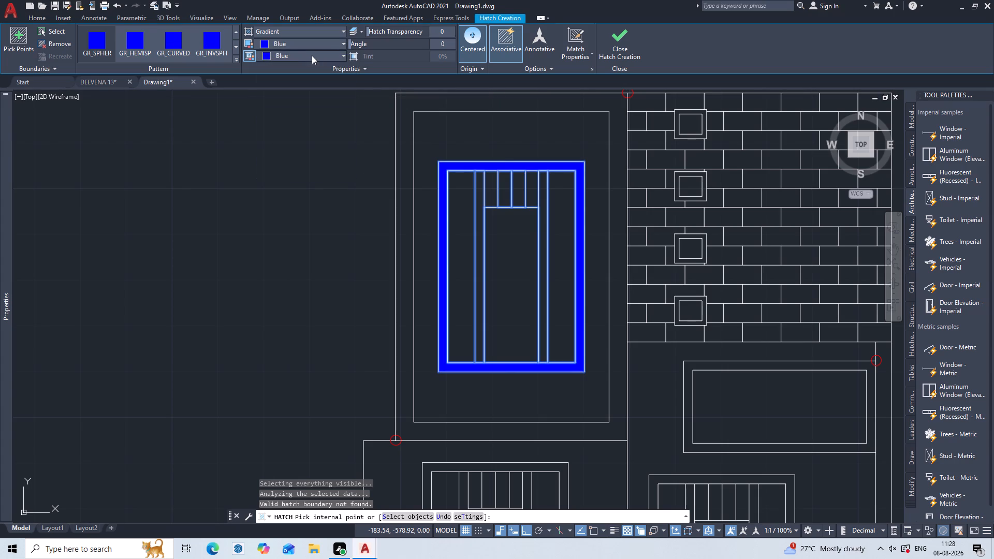
{"action": "double_click", "coordinate": [326, 56]}
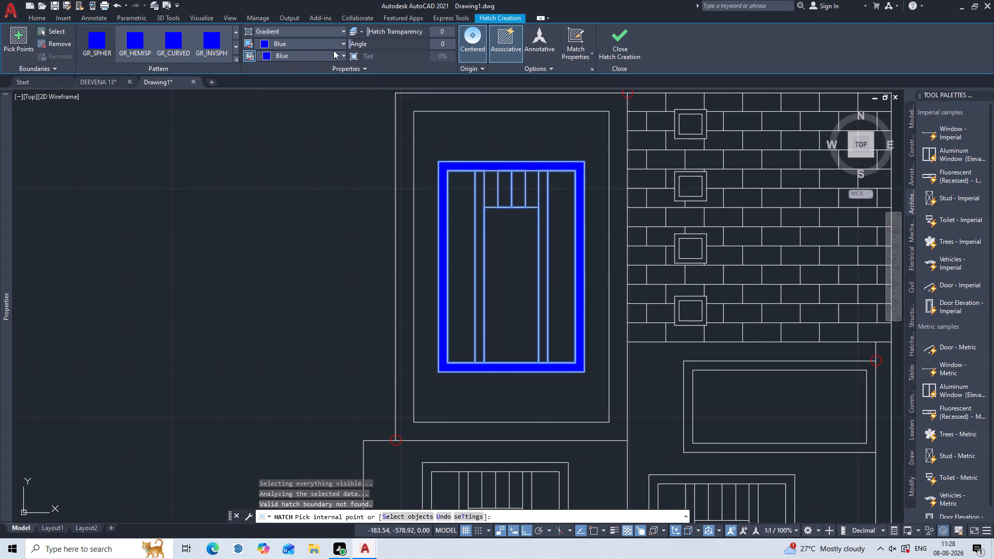
{"action": "left_click", "coordinate": [333, 50]}
{"action": "triple_click", "coordinate": [293, 133]}
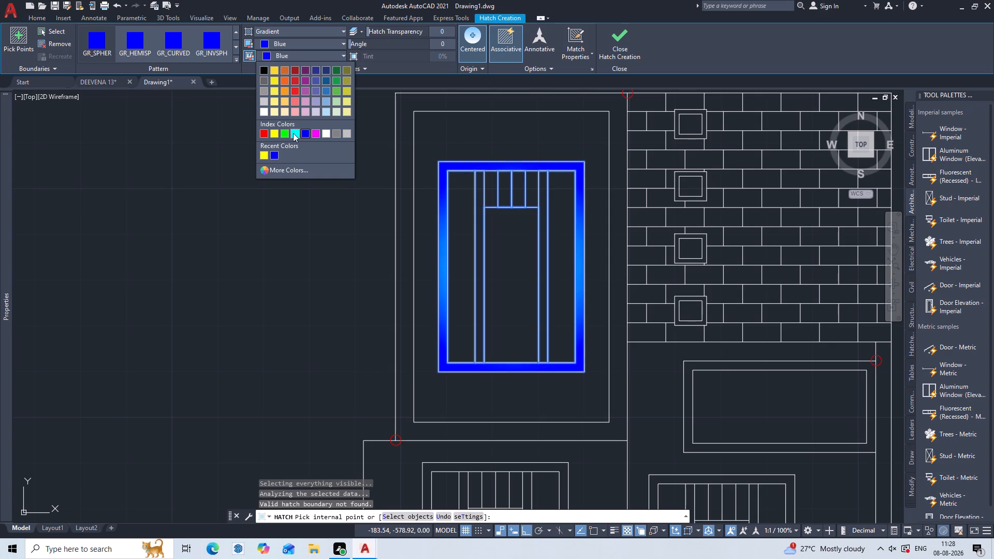
Pick the left mullion, centre panel and top frame of the upper-storey window again and finish the gradient hatch.
{"action": "left_click", "coordinate": [479, 295]}
{"action": "triple_click", "coordinate": [479, 295]}
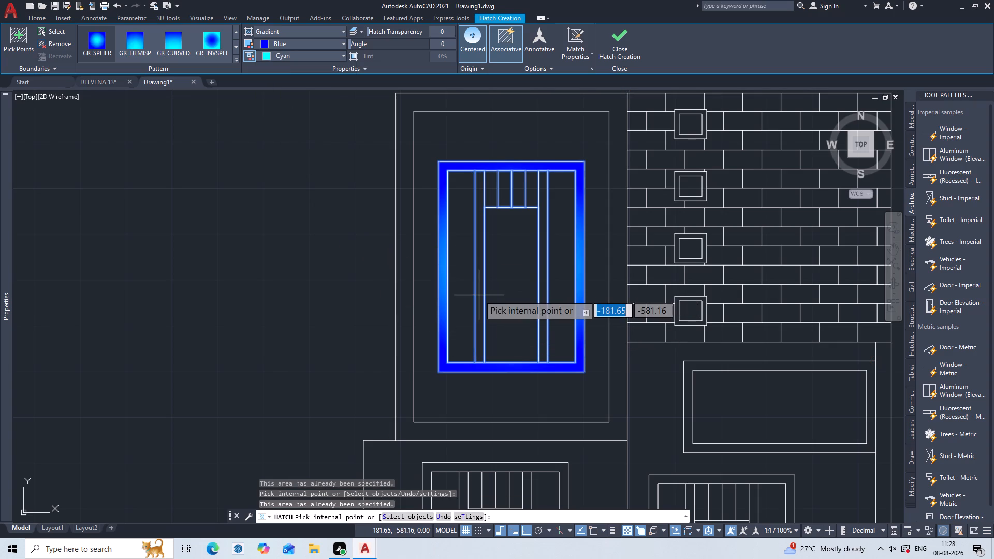
{"action": "left_click", "coordinate": [499, 259]}
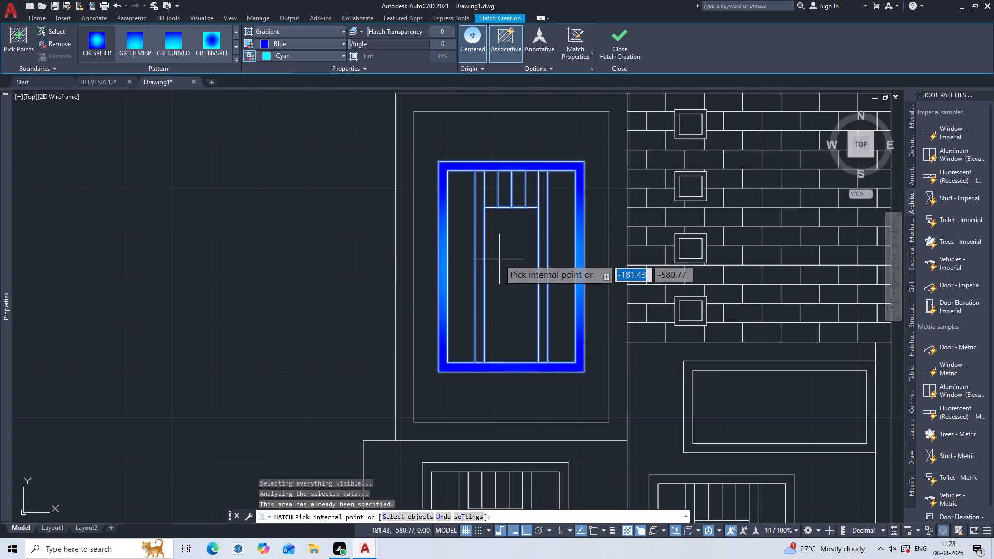
{"action": "left_click", "coordinate": [499, 259]}
{"action": "scroll", "coordinate": [499, 259], "scroll_direction": "down", "scroll_amount": 2}
{"action": "scroll", "coordinate": [499, 259], "scroll_direction": "up", "scroll_amount": 2}
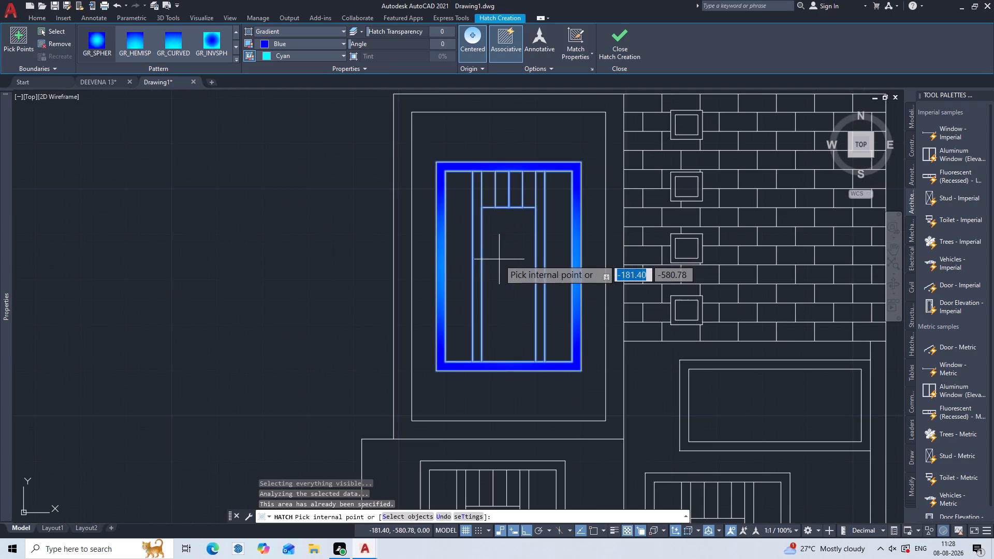
{"action": "double_click", "coordinate": [515, 167]}
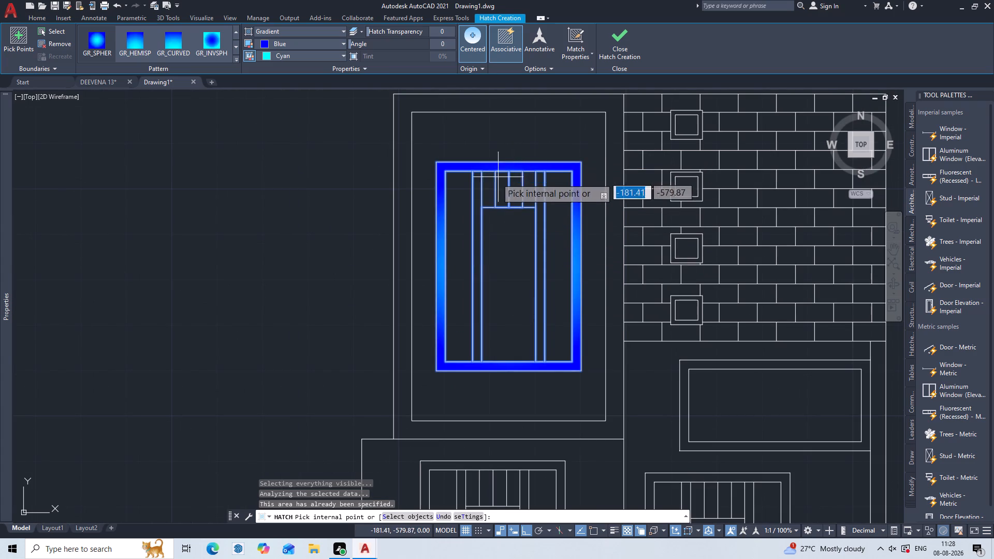
{"action": "key", "text": "Return"}
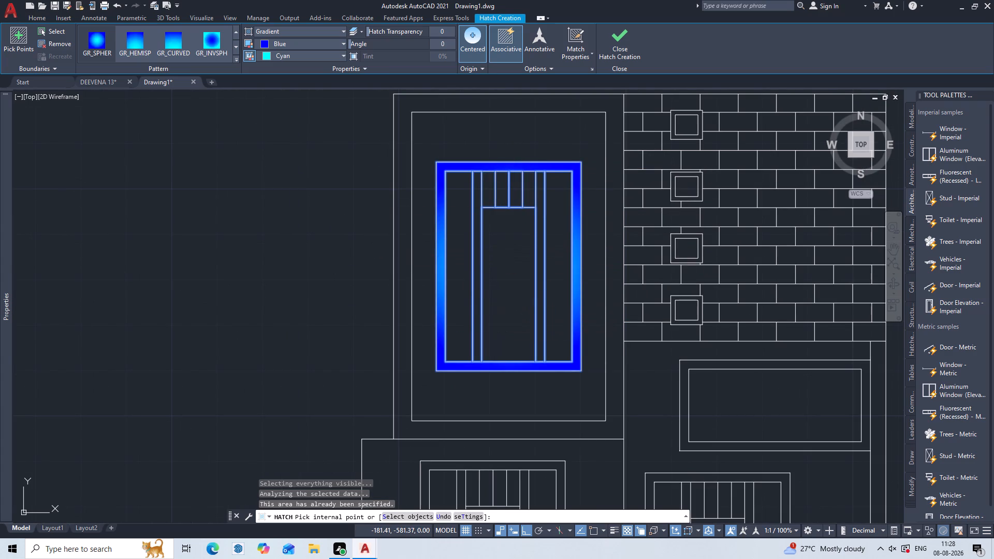
{"action": "key", "text": "Return"}
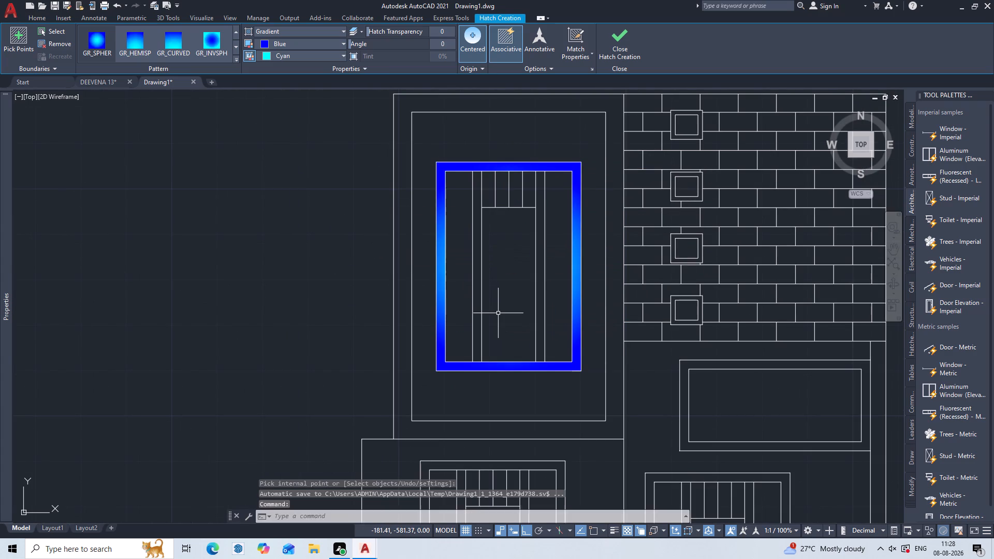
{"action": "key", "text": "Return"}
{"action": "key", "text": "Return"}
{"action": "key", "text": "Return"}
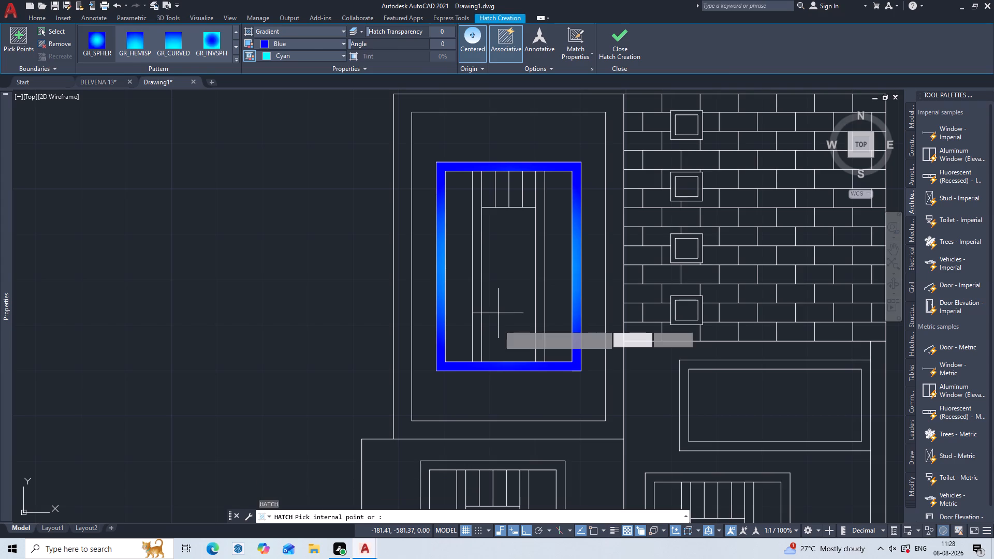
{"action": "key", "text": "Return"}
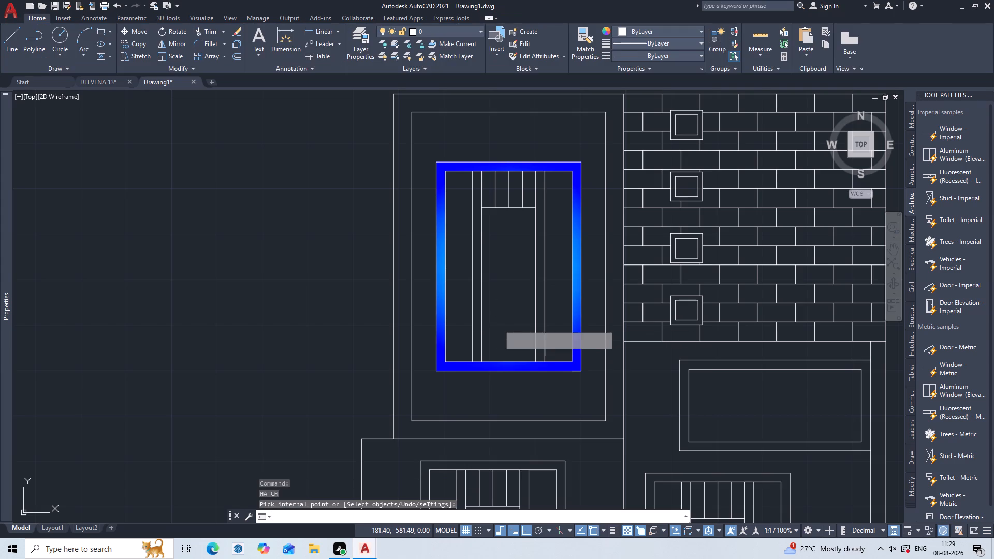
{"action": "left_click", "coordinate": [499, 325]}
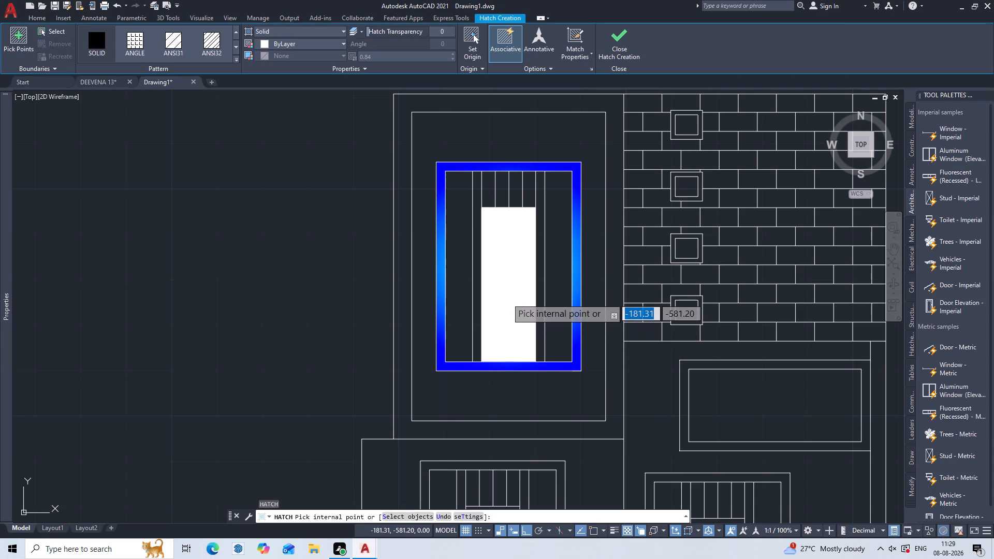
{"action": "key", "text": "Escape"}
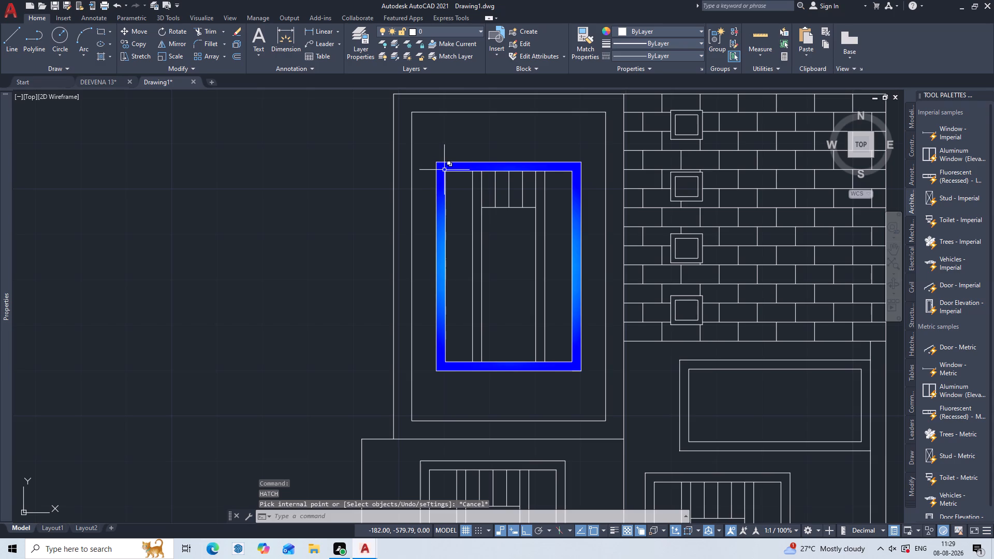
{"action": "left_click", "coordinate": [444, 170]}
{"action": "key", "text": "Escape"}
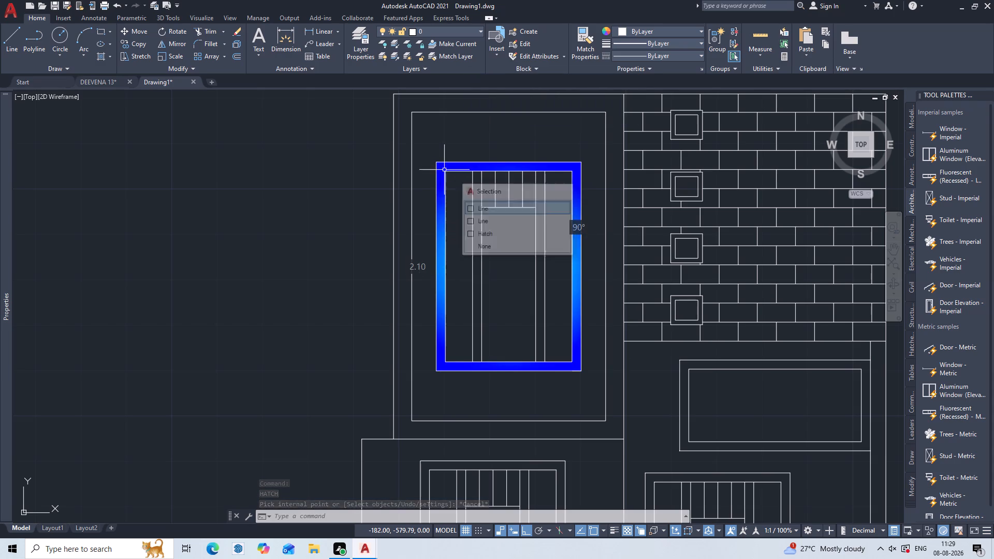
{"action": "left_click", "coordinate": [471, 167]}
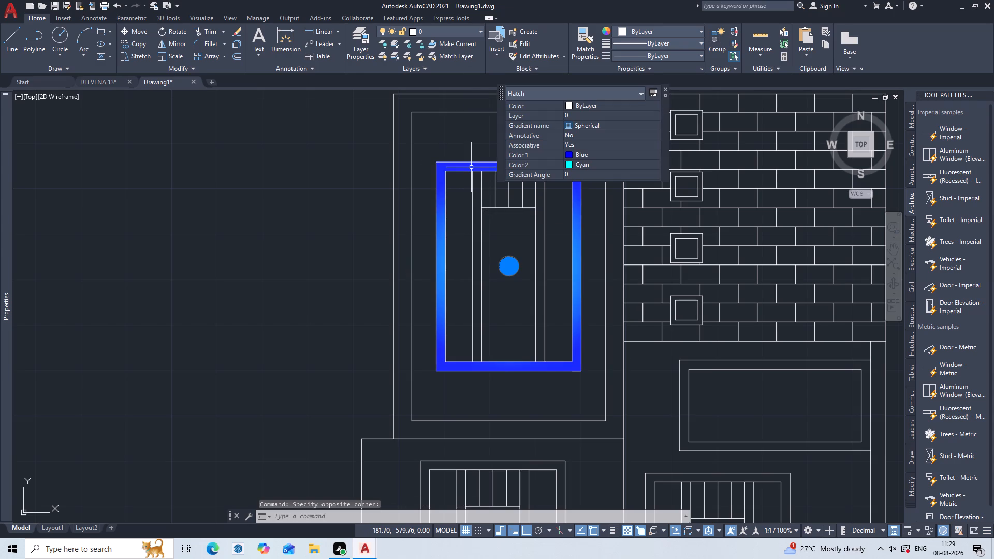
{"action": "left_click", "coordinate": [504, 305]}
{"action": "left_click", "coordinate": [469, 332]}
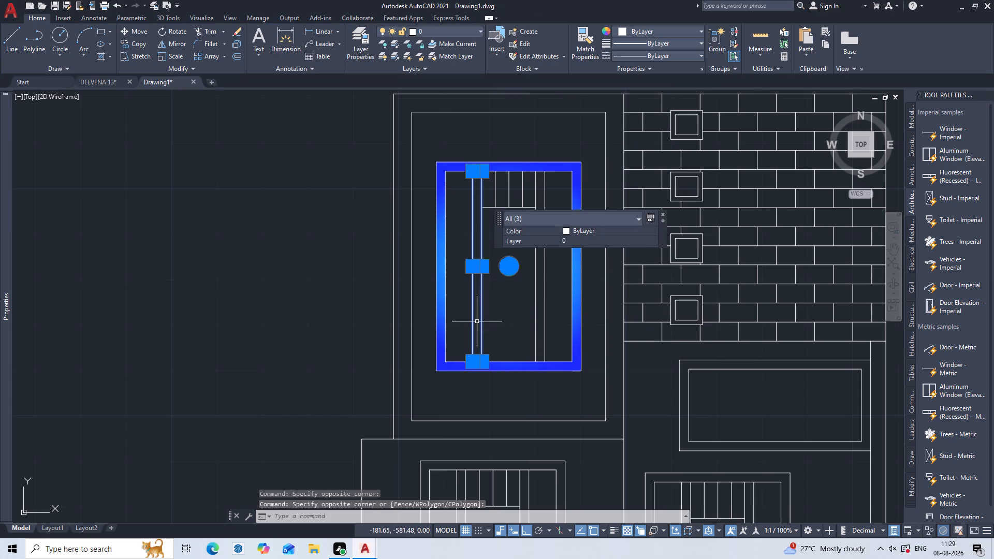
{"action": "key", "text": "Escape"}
Start a new hatch using the GR_SPHER gradient pattern.
{"action": "key", "text": "h"}
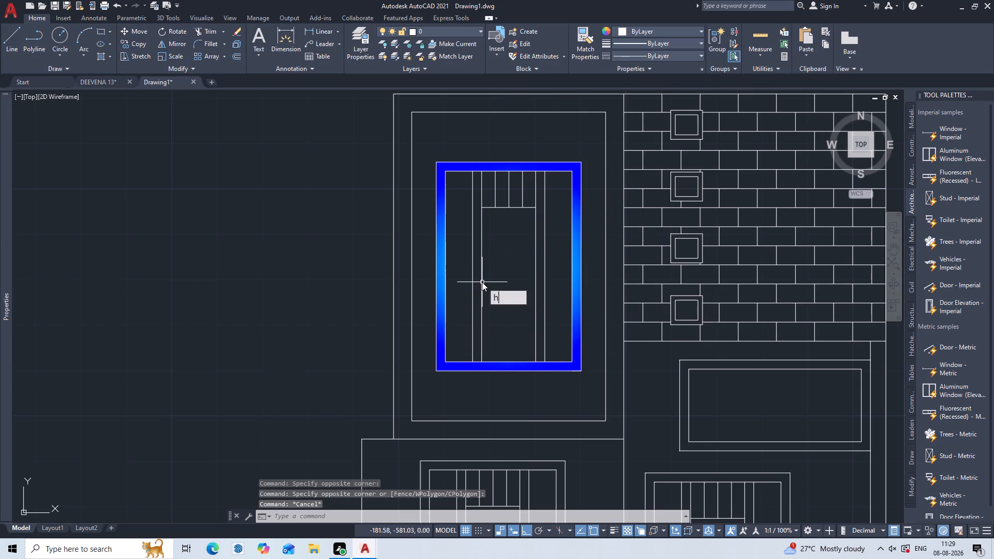
{"action": "key", "text": "Return"}
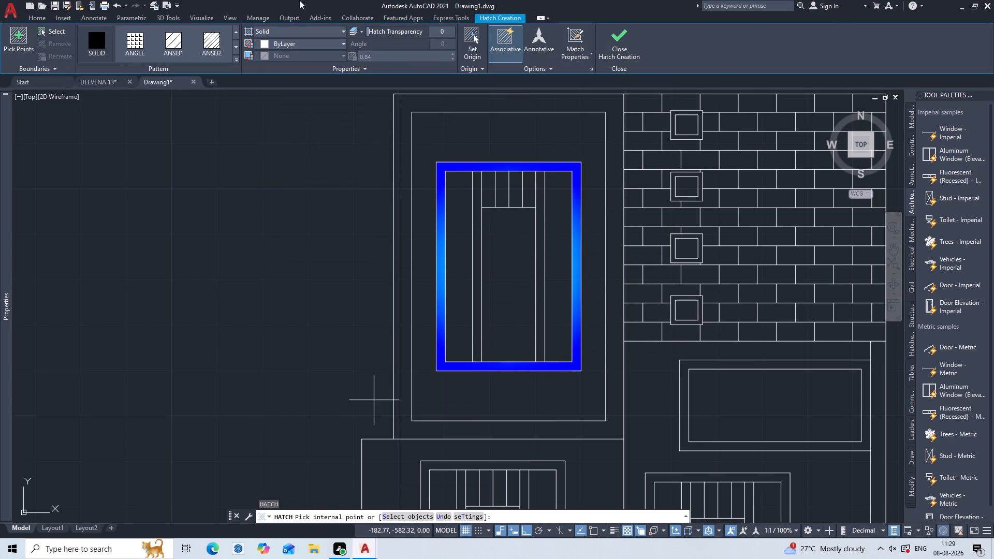
{"action": "scroll", "coordinate": [118, 52], "scroll_direction": "down", "scroll_amount": 4}
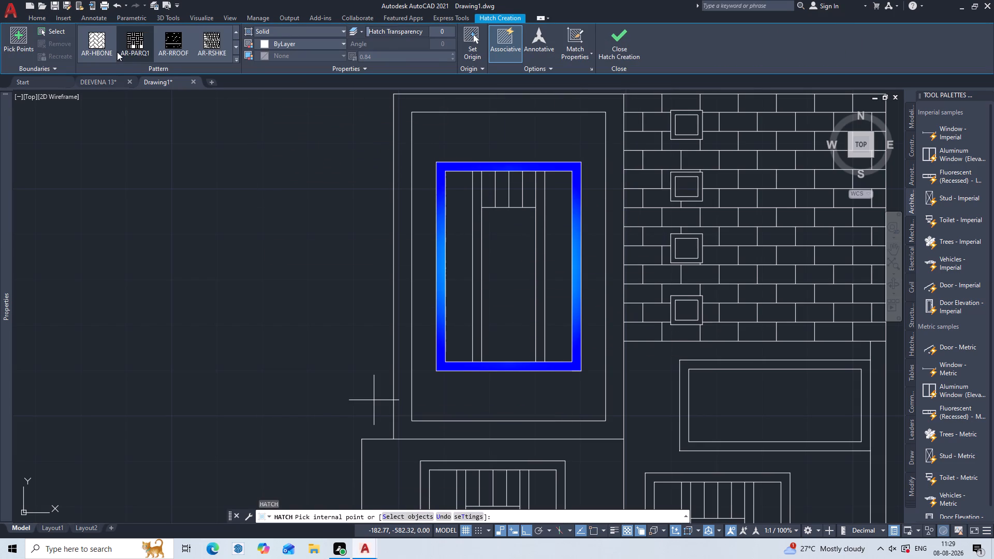
{"action": "scroll", "coordinate": [117, 52], "scroll_direction": "down", "scroll_amount": 5}
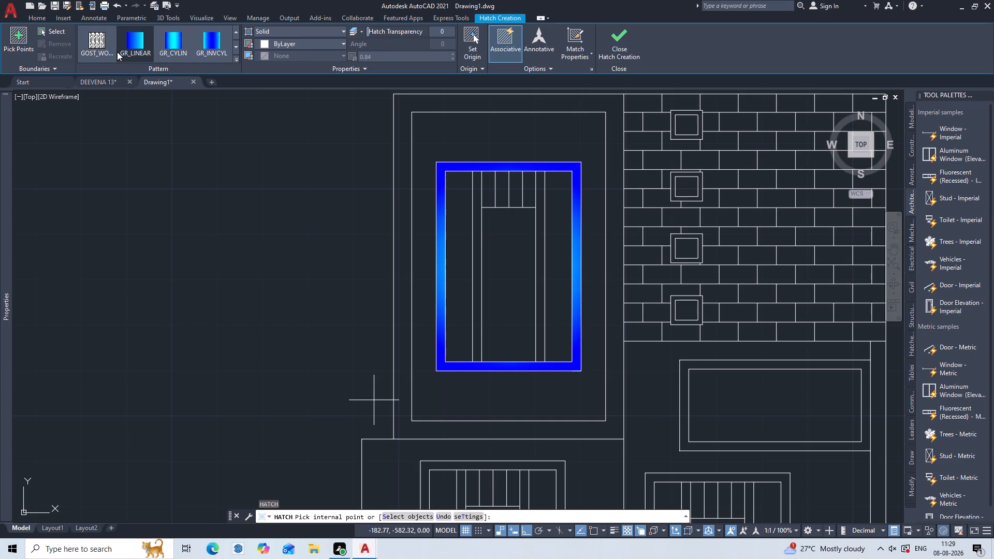
{"action": "scroll", "coordinate": [117, 52], "scroll_direction": "down", "scroll_amount": 1}
{"action": "left_click", "coordinate": [100, 43]}
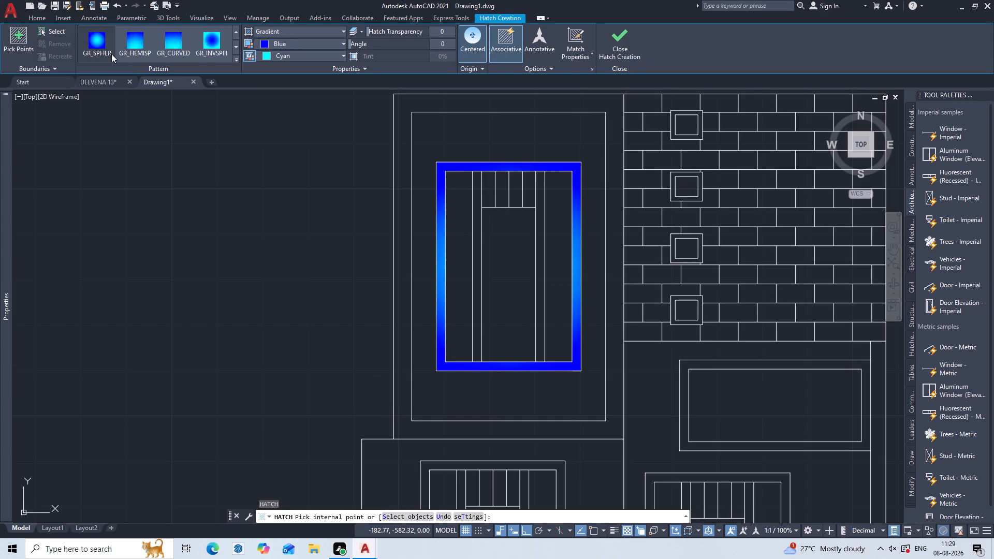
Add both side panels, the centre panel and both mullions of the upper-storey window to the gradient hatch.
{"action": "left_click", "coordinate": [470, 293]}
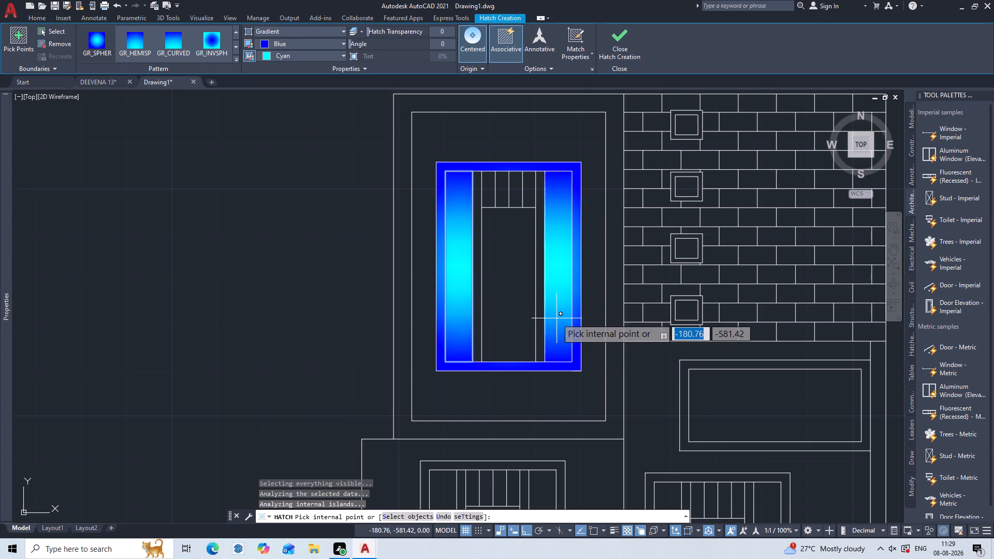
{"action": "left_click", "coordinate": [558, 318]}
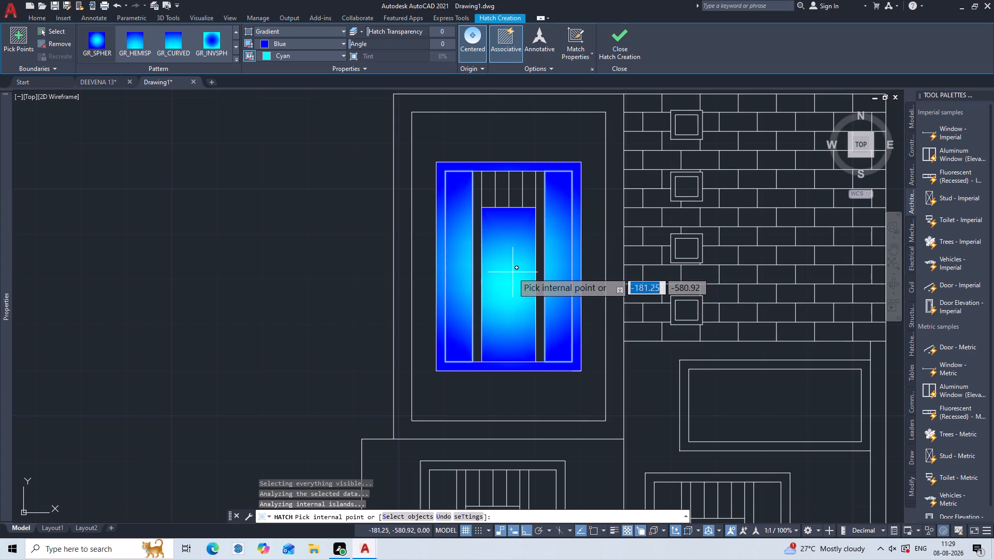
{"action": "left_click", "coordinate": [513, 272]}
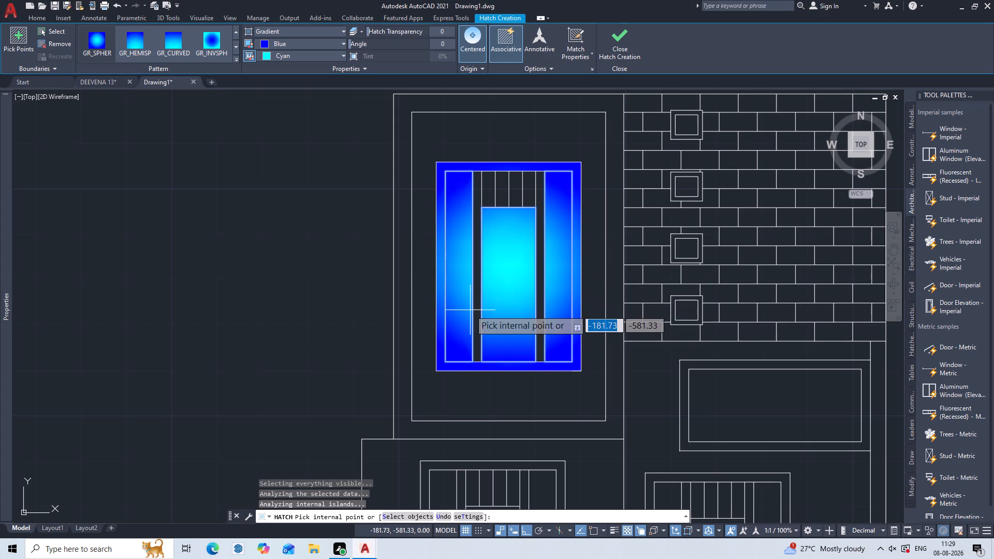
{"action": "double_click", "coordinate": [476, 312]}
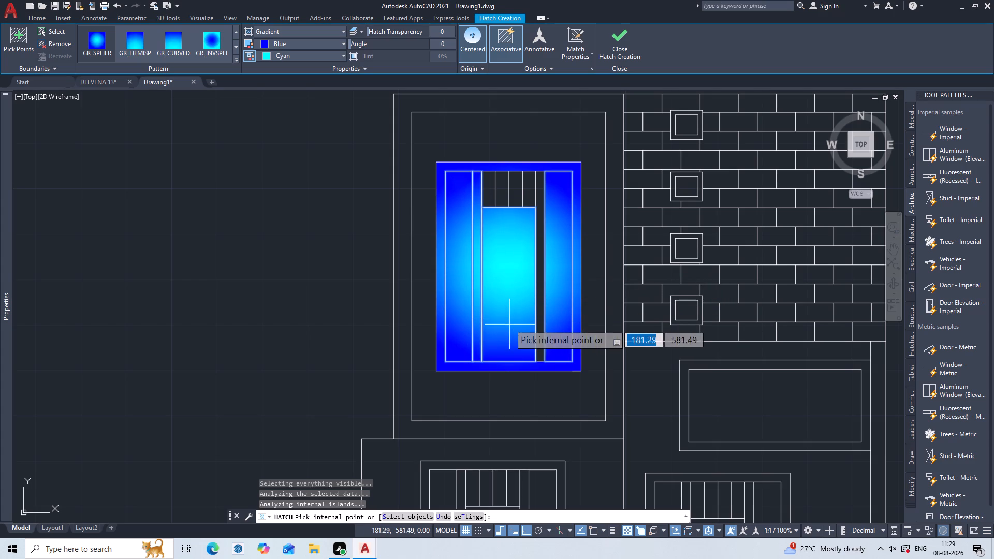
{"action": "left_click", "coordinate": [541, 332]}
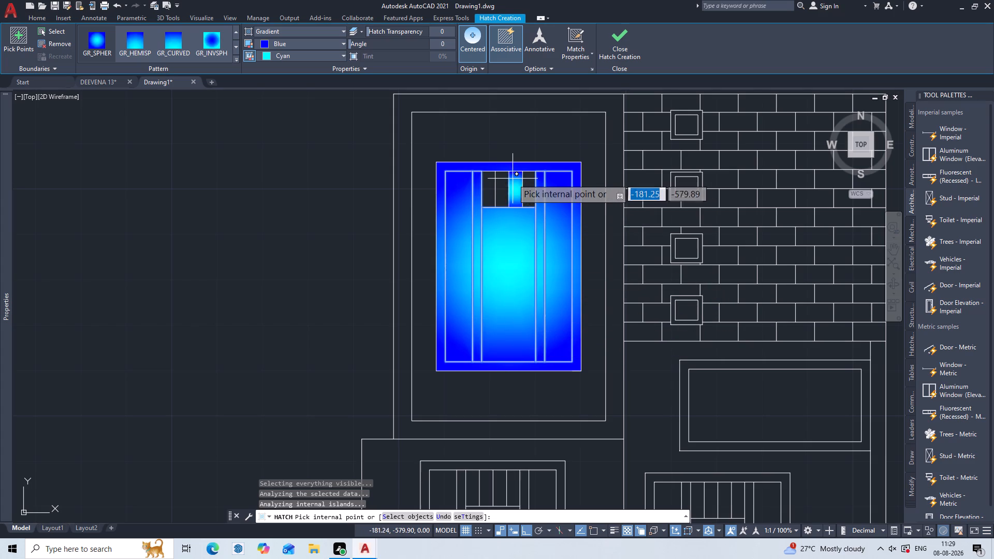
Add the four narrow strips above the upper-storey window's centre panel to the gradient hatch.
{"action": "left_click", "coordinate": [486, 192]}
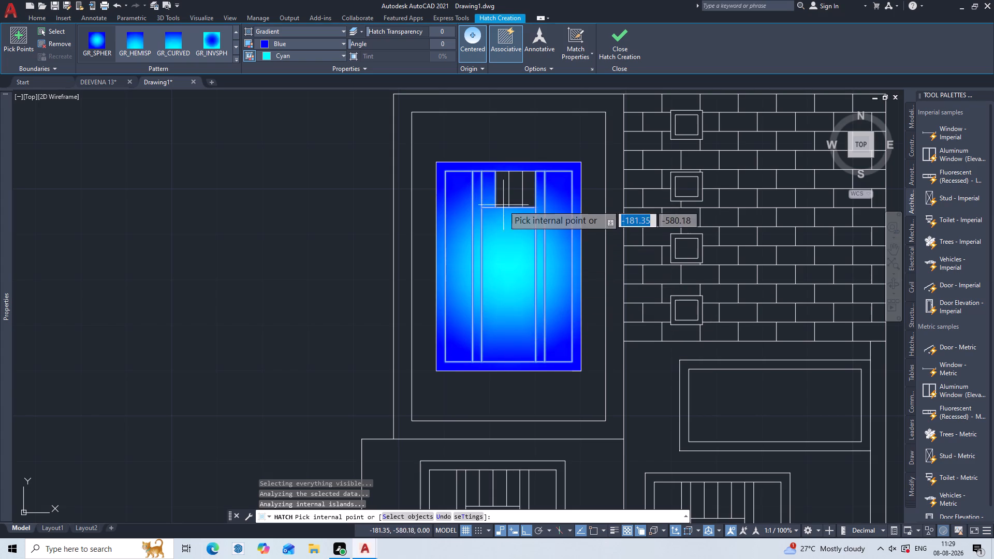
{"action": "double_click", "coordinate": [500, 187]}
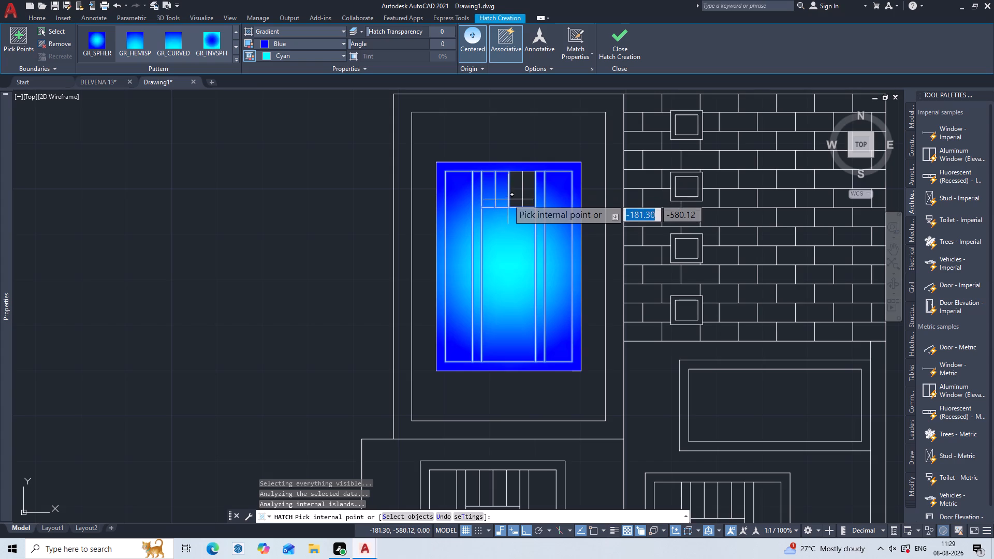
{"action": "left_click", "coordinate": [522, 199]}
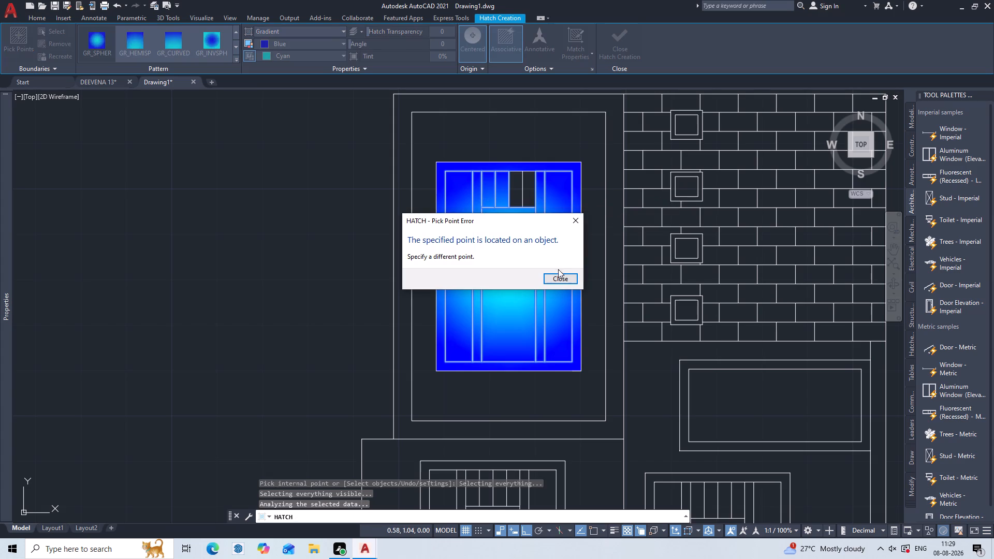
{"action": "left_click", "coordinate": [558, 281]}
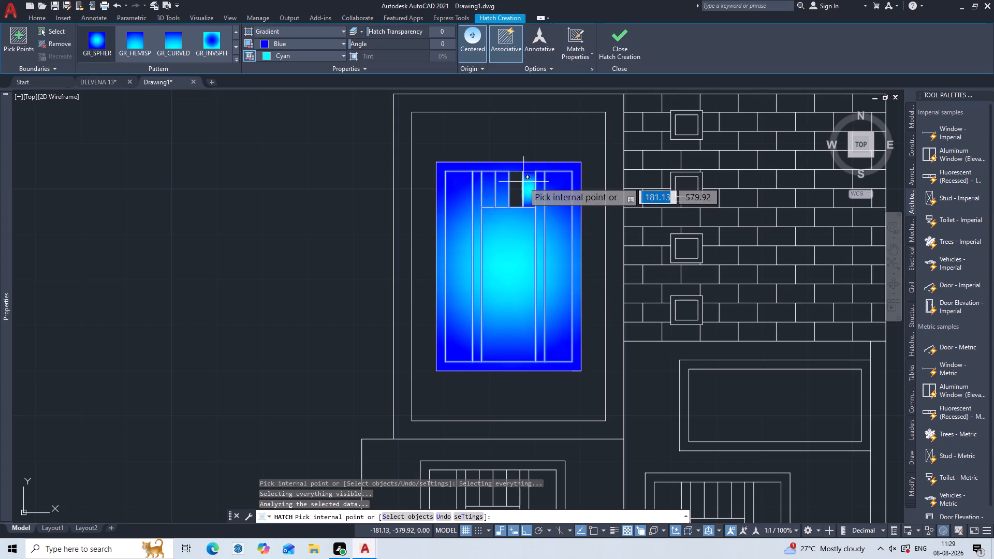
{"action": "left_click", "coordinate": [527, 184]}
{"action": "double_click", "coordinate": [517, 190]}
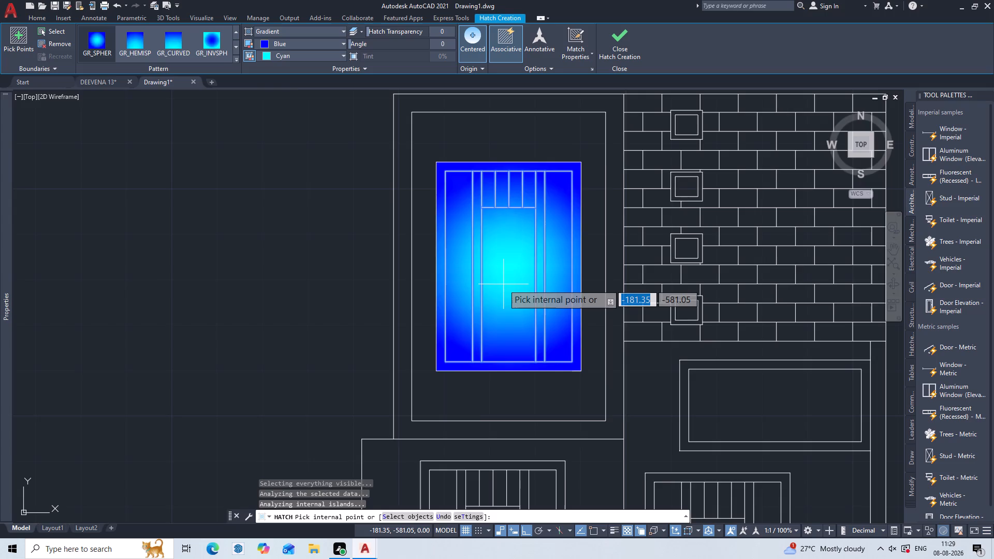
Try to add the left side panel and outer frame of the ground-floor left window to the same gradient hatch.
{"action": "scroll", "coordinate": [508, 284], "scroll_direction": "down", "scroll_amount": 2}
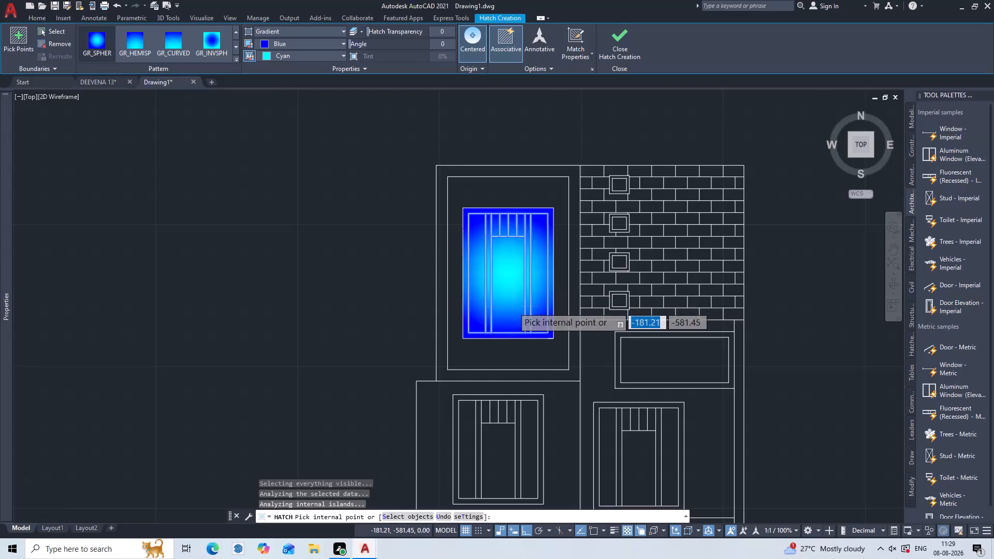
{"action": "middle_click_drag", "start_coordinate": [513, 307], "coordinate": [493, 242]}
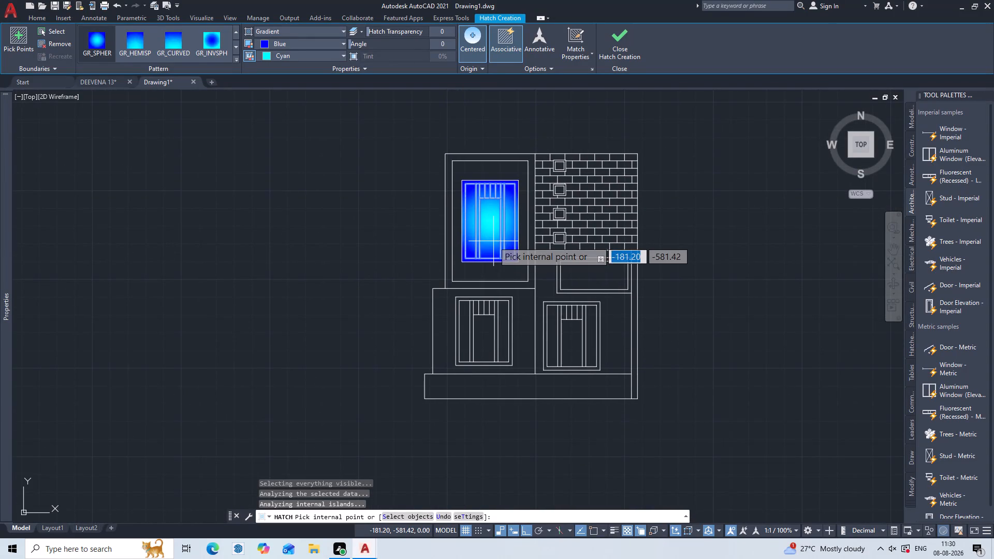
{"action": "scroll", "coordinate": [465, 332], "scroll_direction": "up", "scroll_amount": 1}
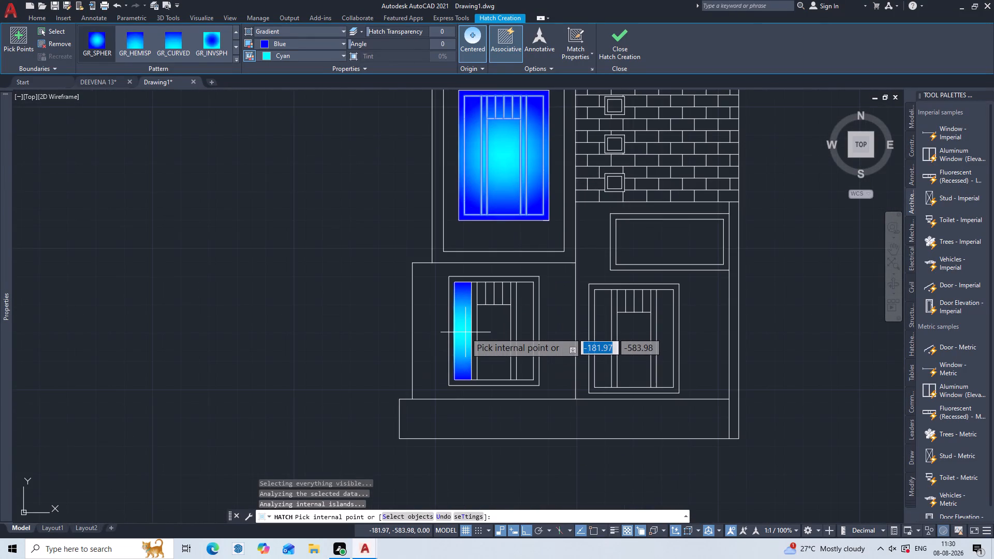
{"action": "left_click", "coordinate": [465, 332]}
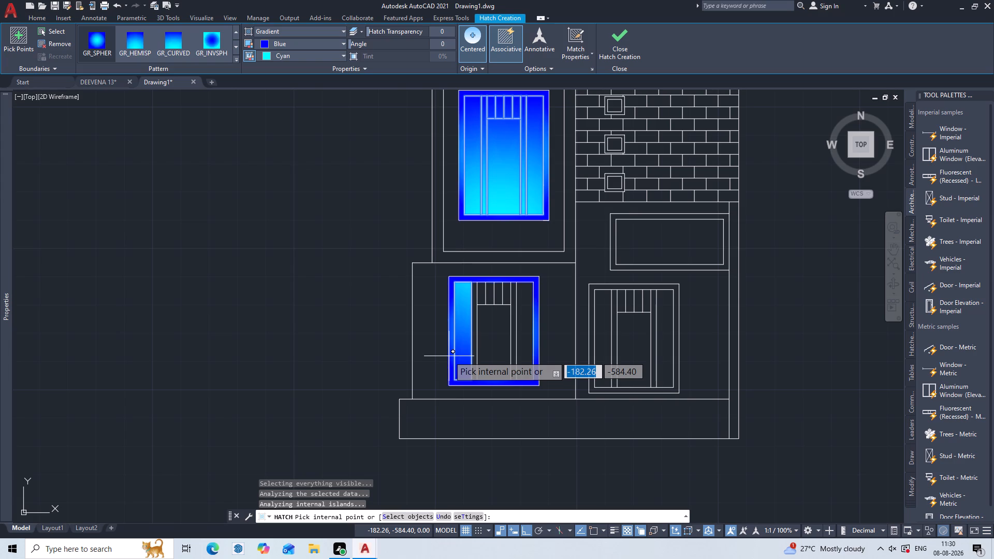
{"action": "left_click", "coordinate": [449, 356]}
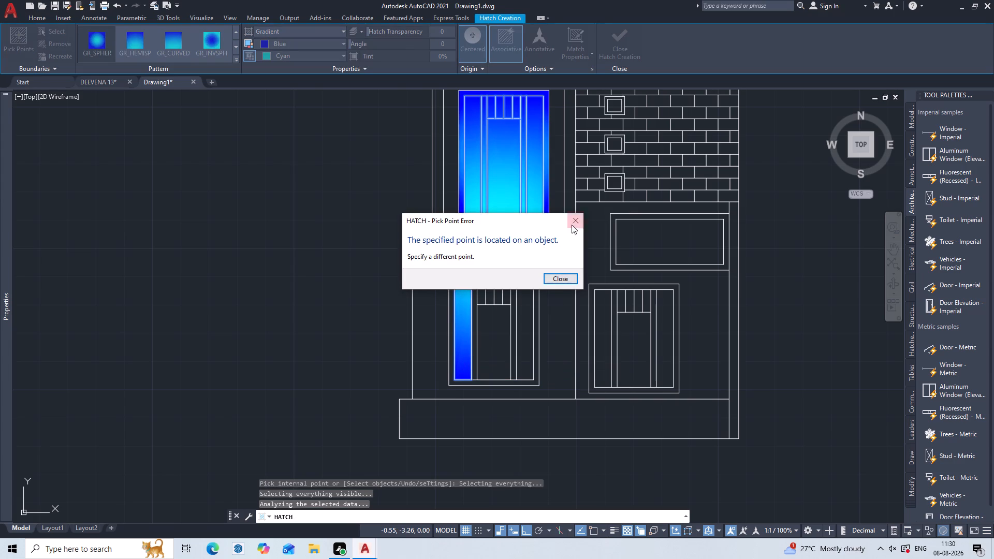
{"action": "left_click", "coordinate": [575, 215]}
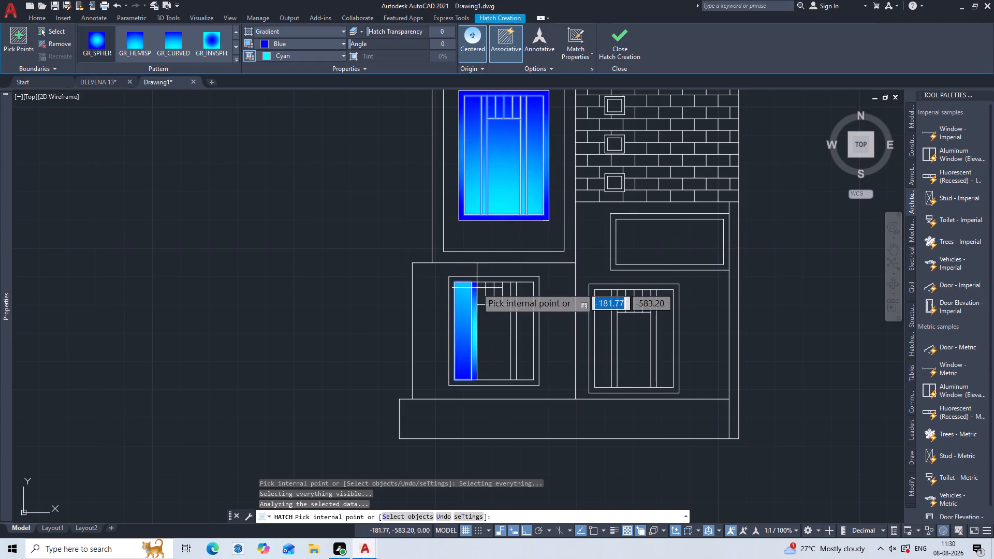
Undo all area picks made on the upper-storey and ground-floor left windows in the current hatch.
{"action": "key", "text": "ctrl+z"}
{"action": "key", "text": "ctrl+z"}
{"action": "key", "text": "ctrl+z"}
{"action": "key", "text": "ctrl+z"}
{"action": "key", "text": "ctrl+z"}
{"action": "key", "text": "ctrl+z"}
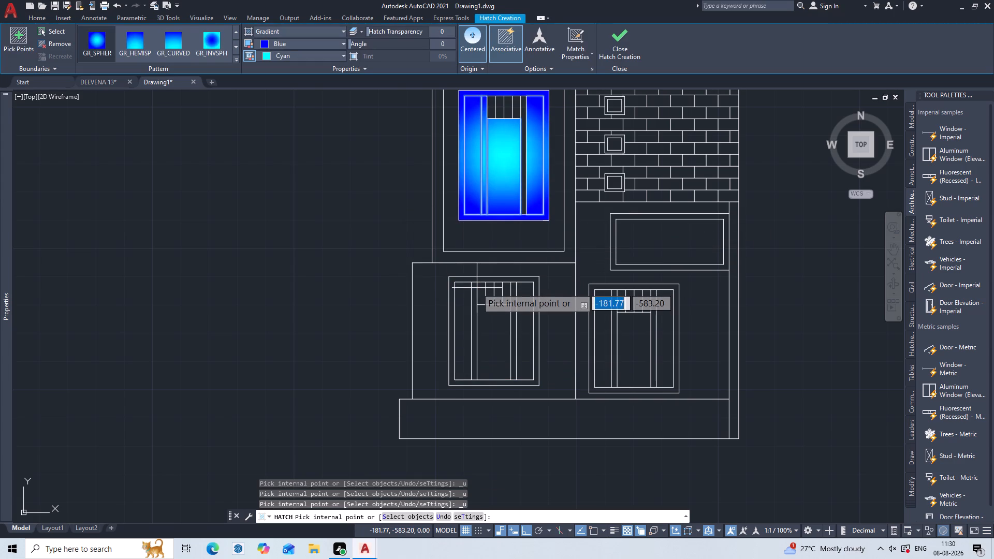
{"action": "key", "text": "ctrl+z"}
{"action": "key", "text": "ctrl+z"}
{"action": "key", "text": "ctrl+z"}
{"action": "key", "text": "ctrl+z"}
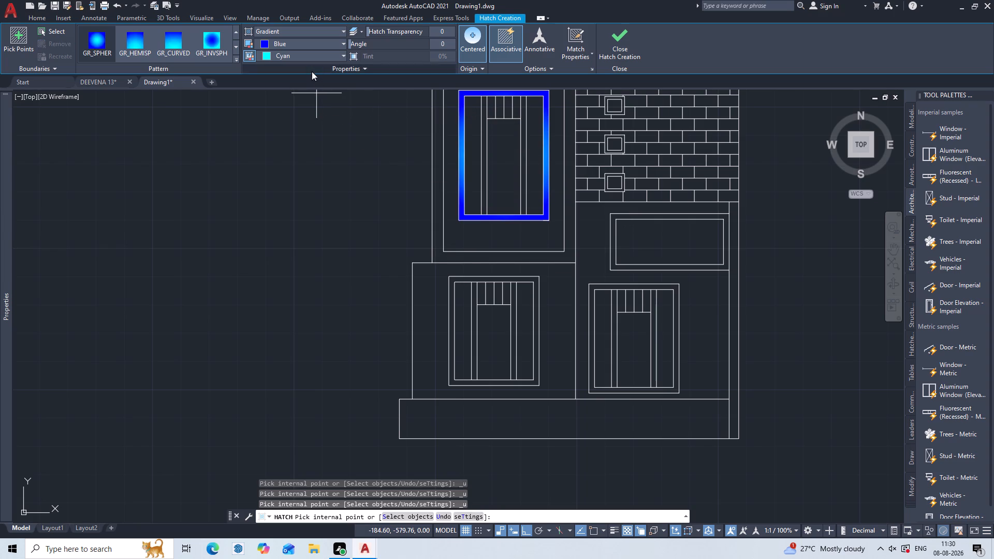
Set the hatch's first gradient colour to Cyan and its second to Blue, leaving no earlier picks in the hatch.
{"action": "left_click", "coordinate": [325, 43]}
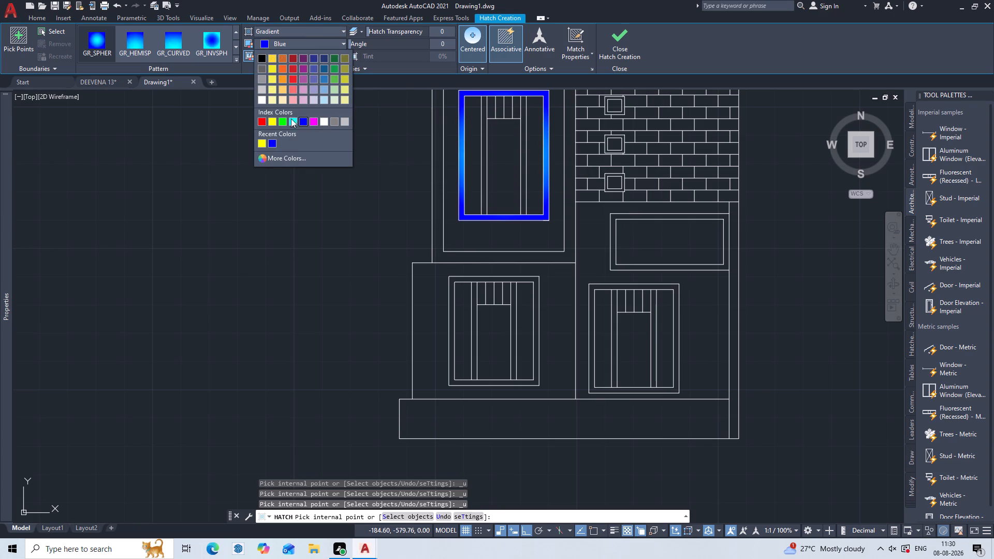
{"action": "left_click", "coordinate": [287, 124]}
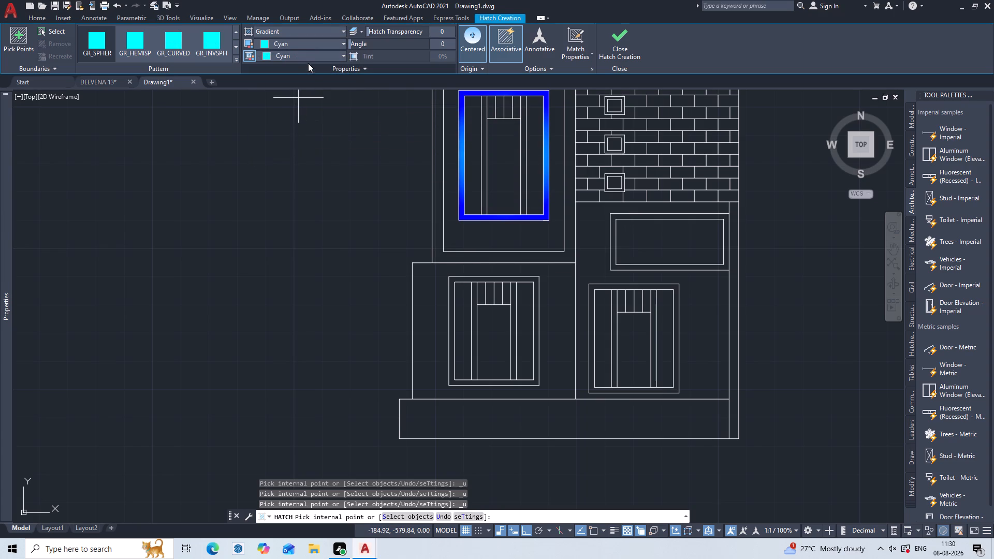
{"action": "left_click", "coordinate": [312, 56]}
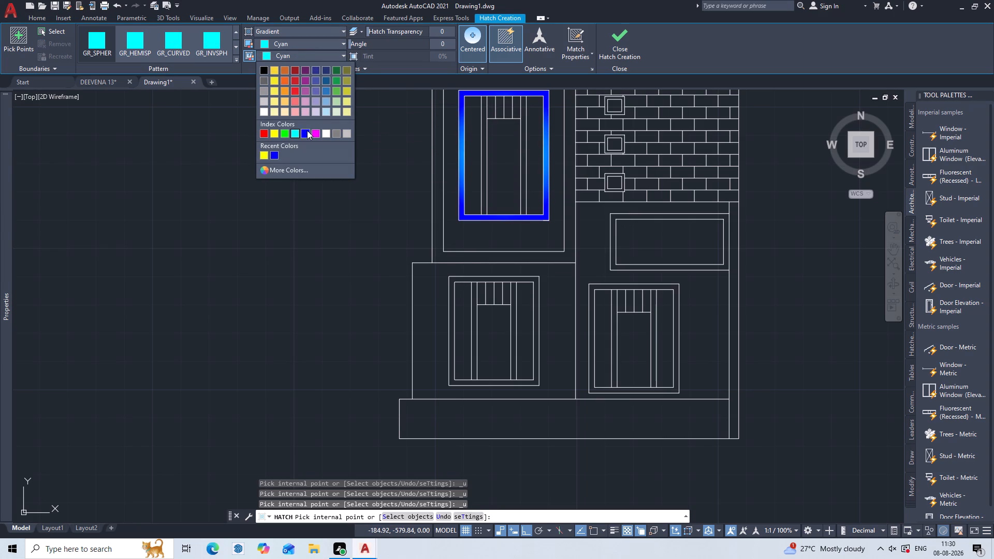
{"action": "left_click", "coordinate": [307, 130]}
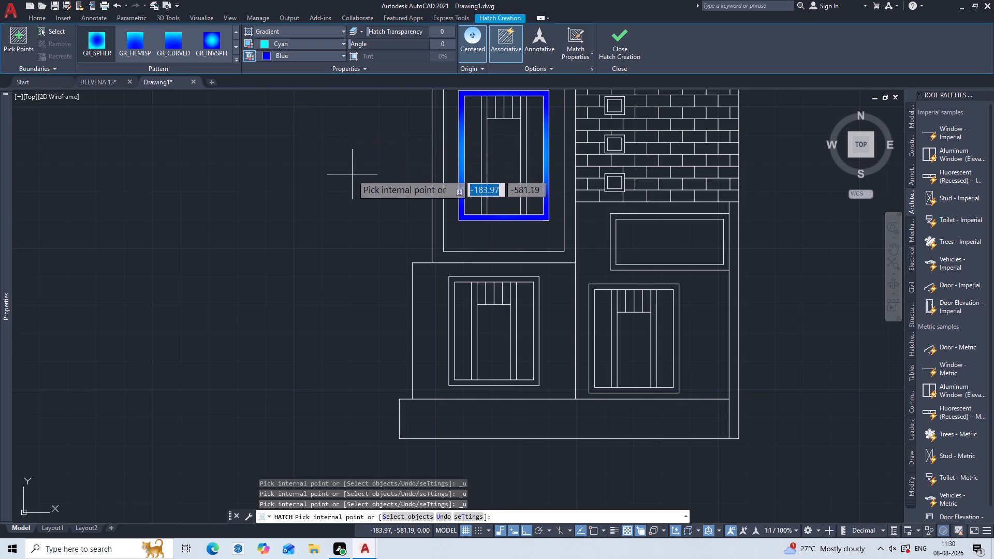
{"action": "key", "text": "ctrl+z"}
{"action": "key", "text": "ctrl+z"}
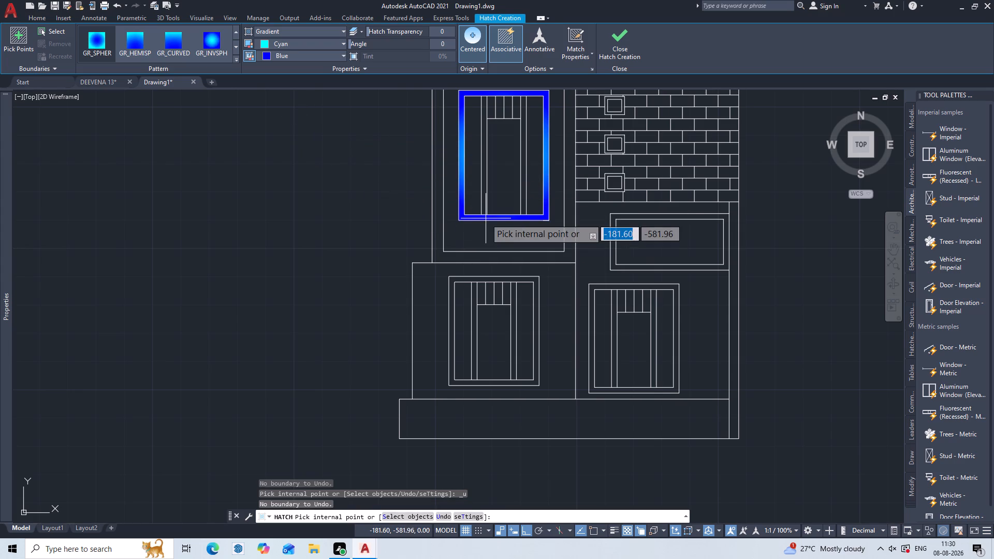
Fill the upper-storey window's centre panel, both side panels and the two narrow vertical strips with the cyan-blue gradient.
{"action": "left_click", "coordinate": [502, 198], "text": "ctrl"}
{"action": "left_click", "coordinate": [473, 171]}
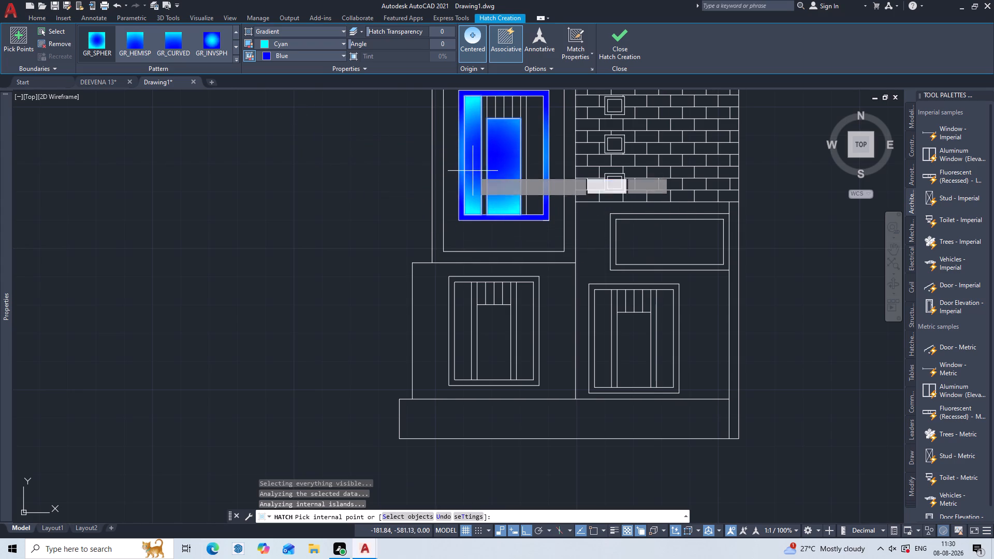
{"action": "left_click", "coordinate": [486, 177]}
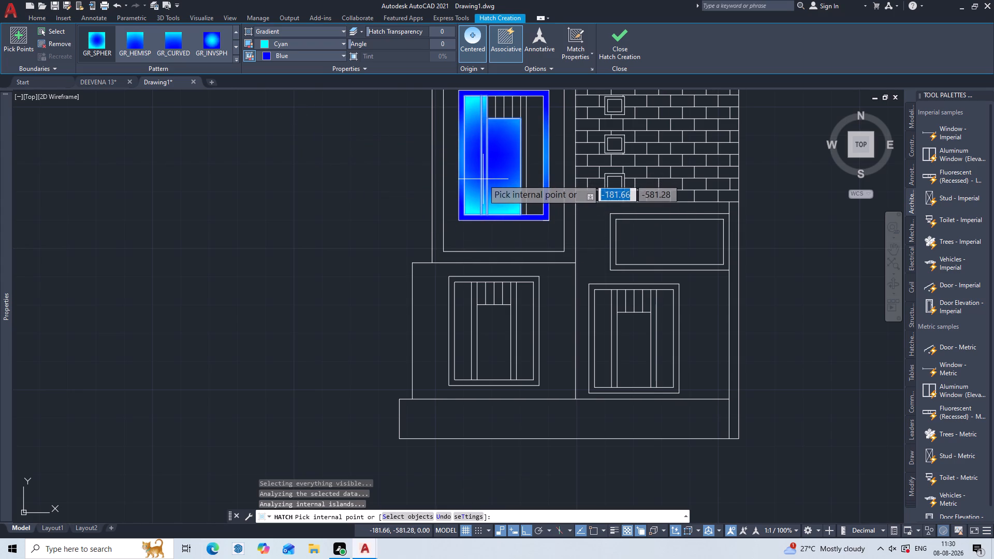
{"action": "left_click", "coordinate": [530, 160]}
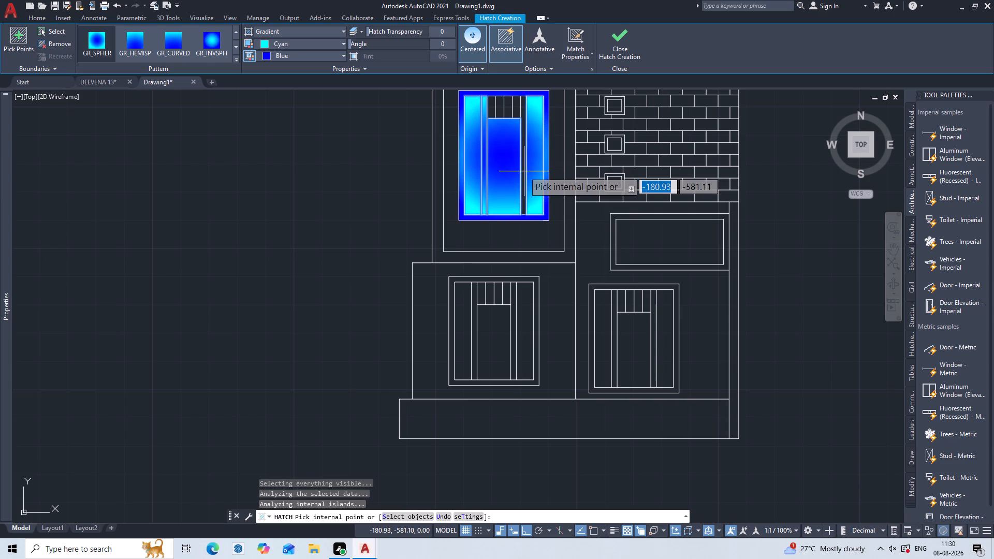
{"action": "left_click", "coordinate": [524, 171]}
Add the four short strips above the upper-storey window's centre panel to the gradient and end the hatch.
{"action": "middle_click_drag", "start_coordinate": [502, 113], "coordinate": [457, 231]}
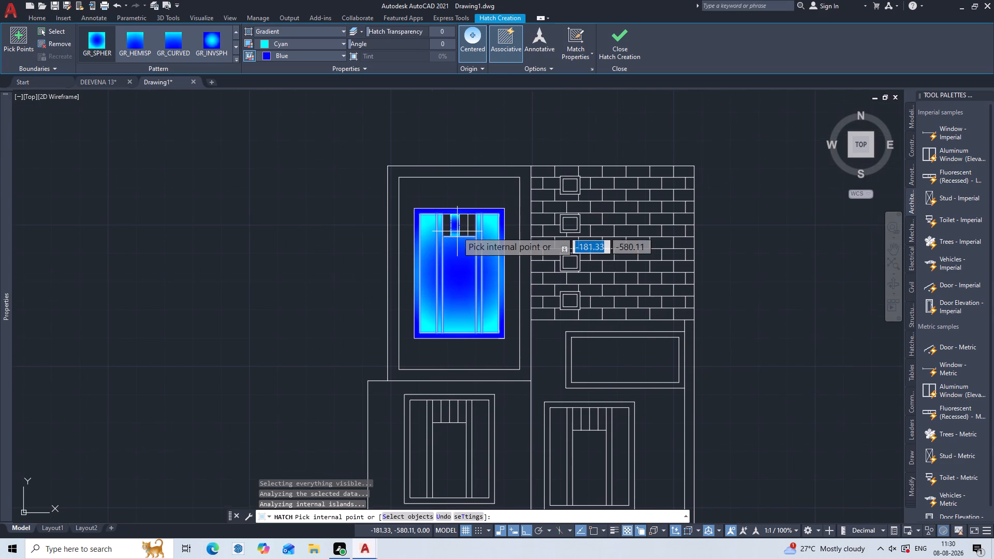
{"action": "left_click", "coordinate": [457, 231]}
{"action": "left_click", "coordinate": [450, 230]}
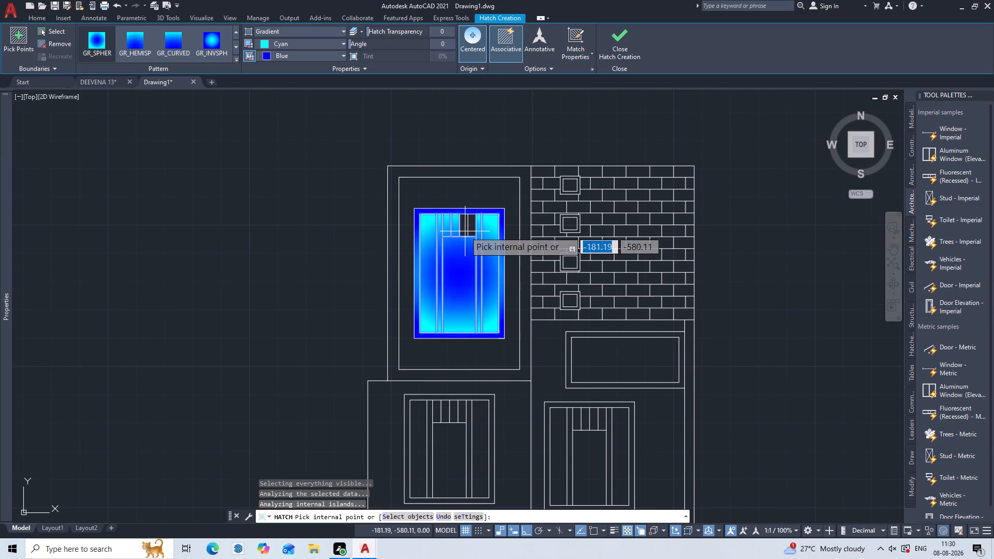
{"action": "left_click", "coordinate": [465, 231]}
{"action": "left_click", "coordinate": [476, 229]}
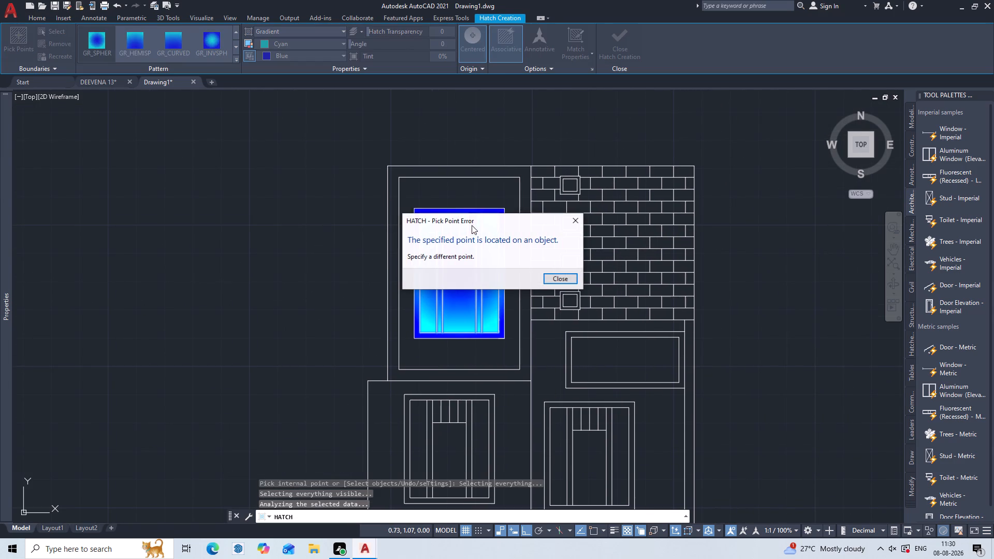
{"action": "left_click", "coordinate": [561, 275]}
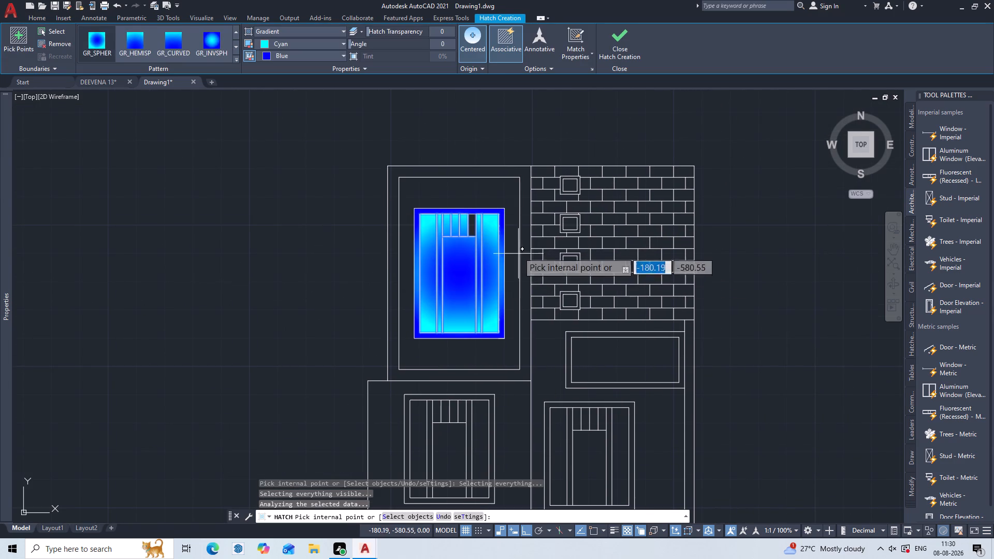
{"action": "left_click", "coordinate": [472, 225]}
{"action": "key", "text": "Escape"}
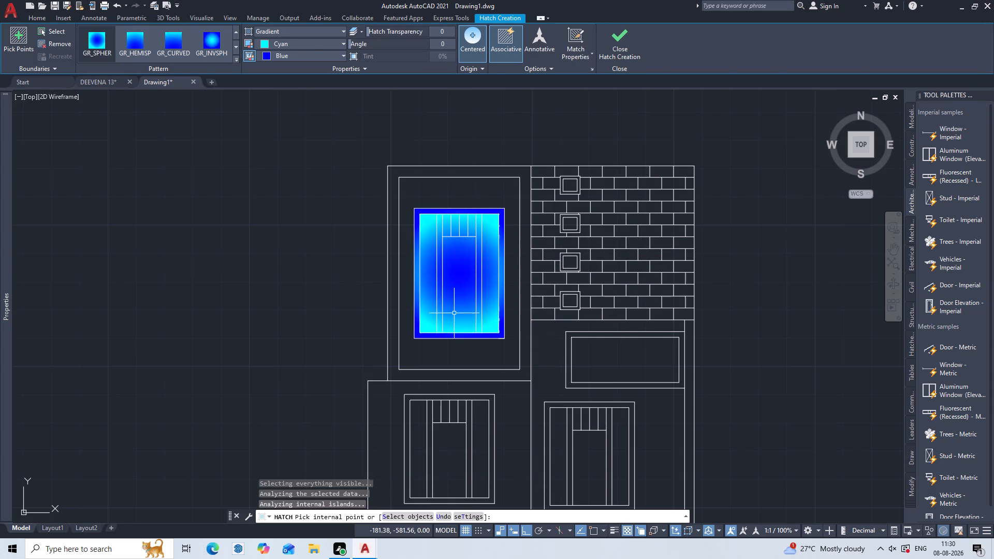
Start a GR_SPHER cyan-blue gradient hatch on the ground-floor left window's left side panel, centre panel and the narrow strip between them.
{"action": "scroll", "coordinate": [458, 340], "scroll_direction": "up", "scroll_amount": 2}
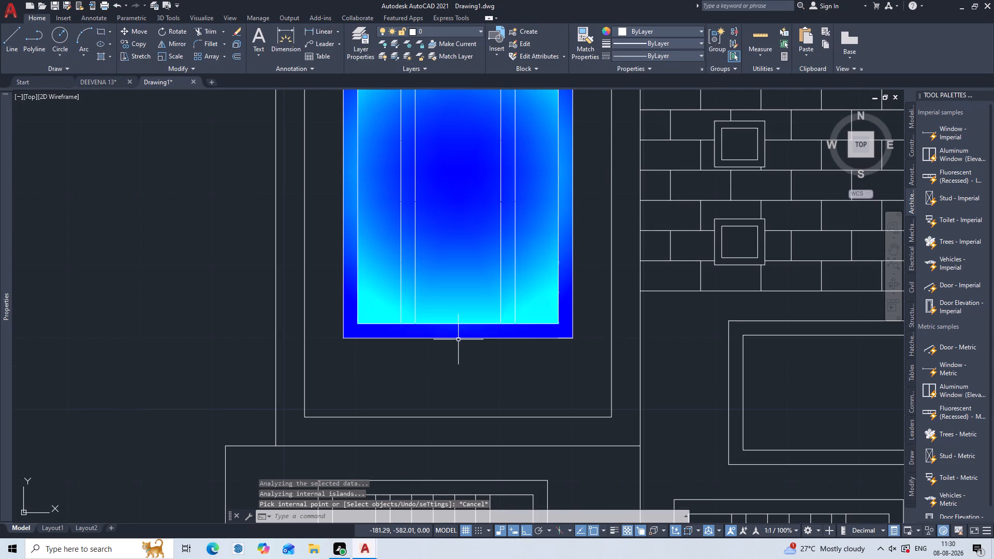
{"action": "scroll", "coordinate": [458, 340], "scroll_direction": "down", "scroll_amount": 2}
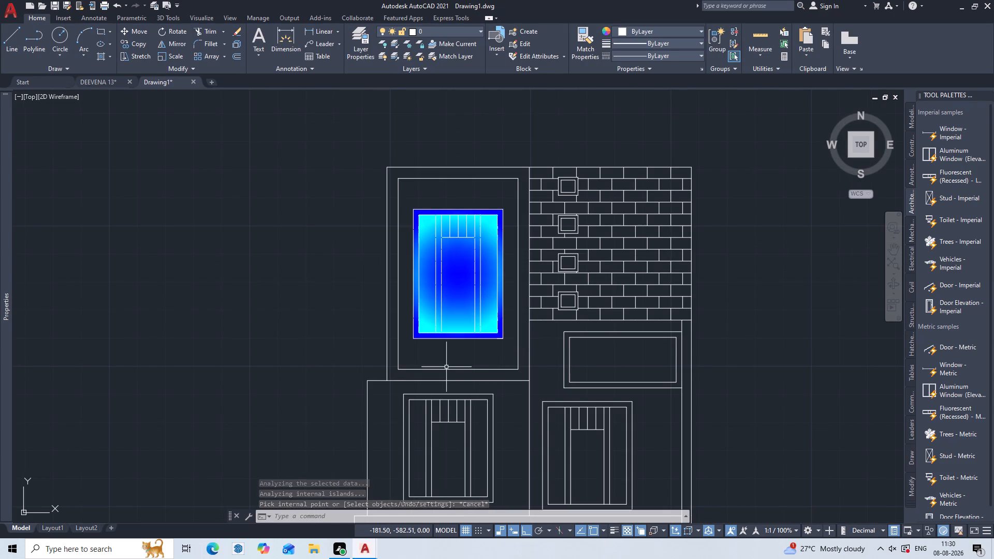
{"action": "middle_click_drag", "start_coordinate": [451, 364], "coordinate": [478, 273]}
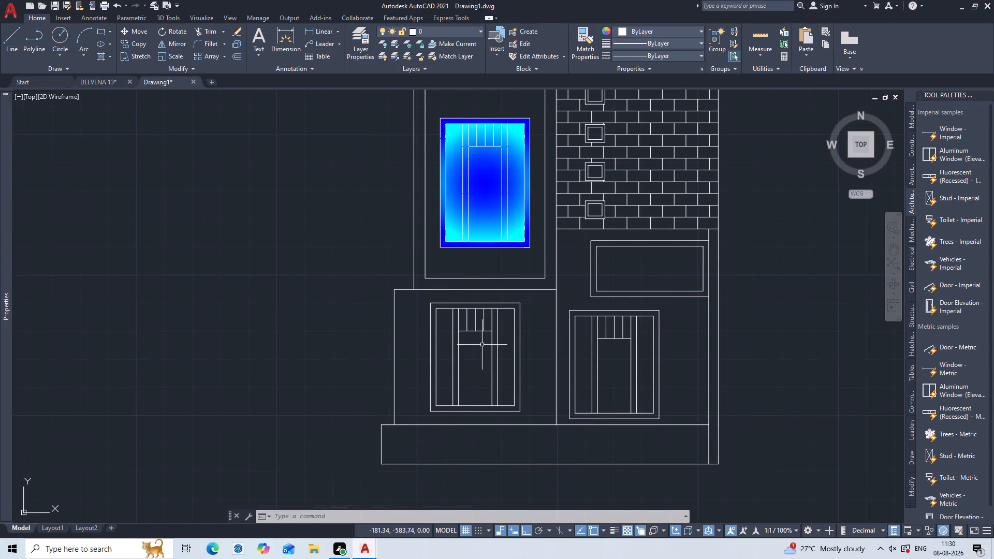
{"action": "key", "text": "h"}
{"action": "key", "text": "Return"}
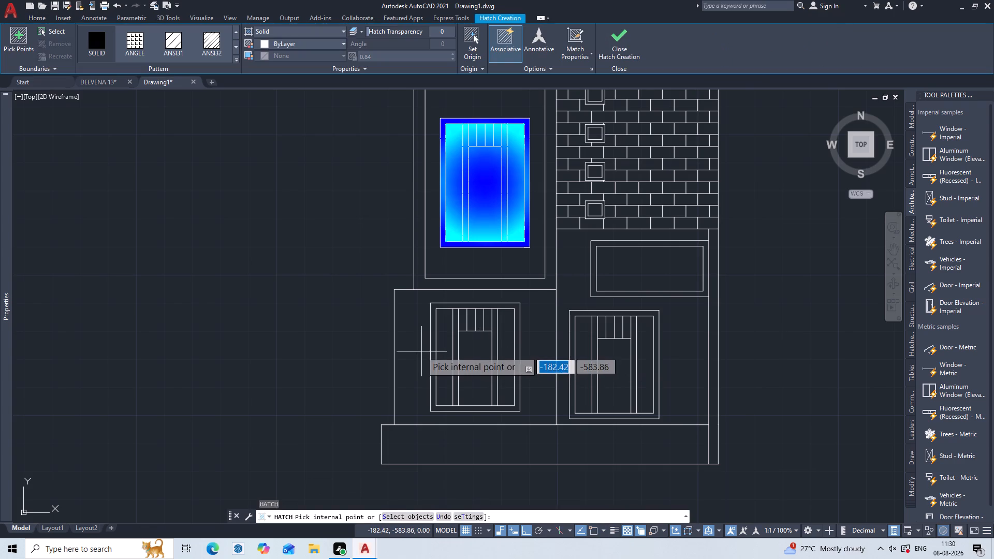
{"action": "scroll", "coordinate": [92, 33], "scroll_direction": "down", "scroll_amount": 1}
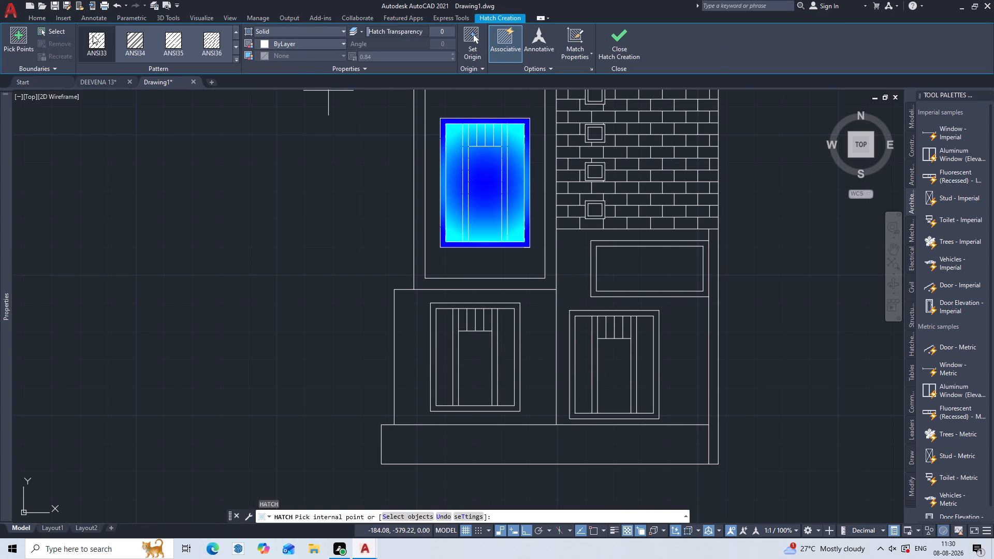
{"action": "scroll", "coordinate": [93, 35], "scroll_direction": "down", "scroll_amount": 6}
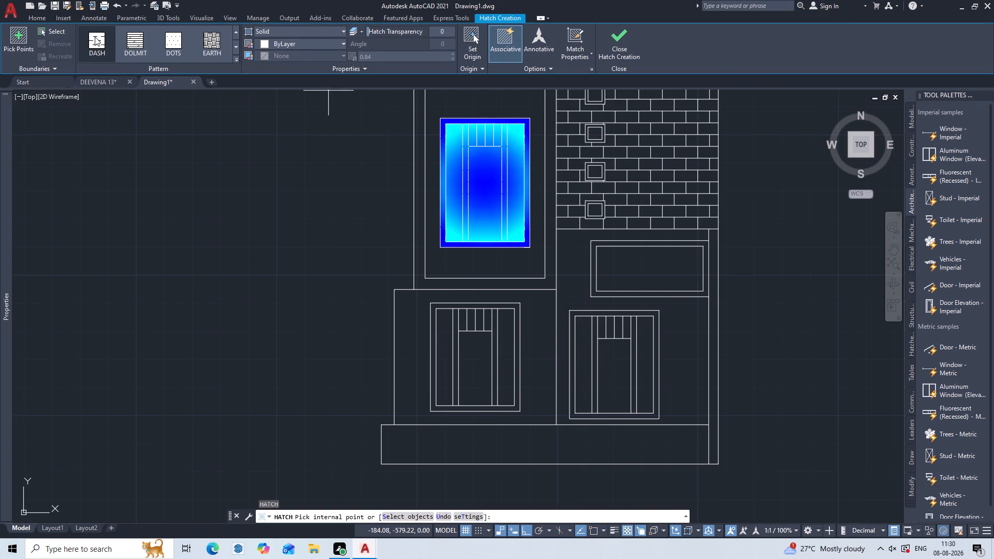
{"action": "scroll", "coordinate": [95, 37], "scroll_direction": "down", "scroll_amount": 3}
{"action": "double_click", "coordinate": [95, 37]}
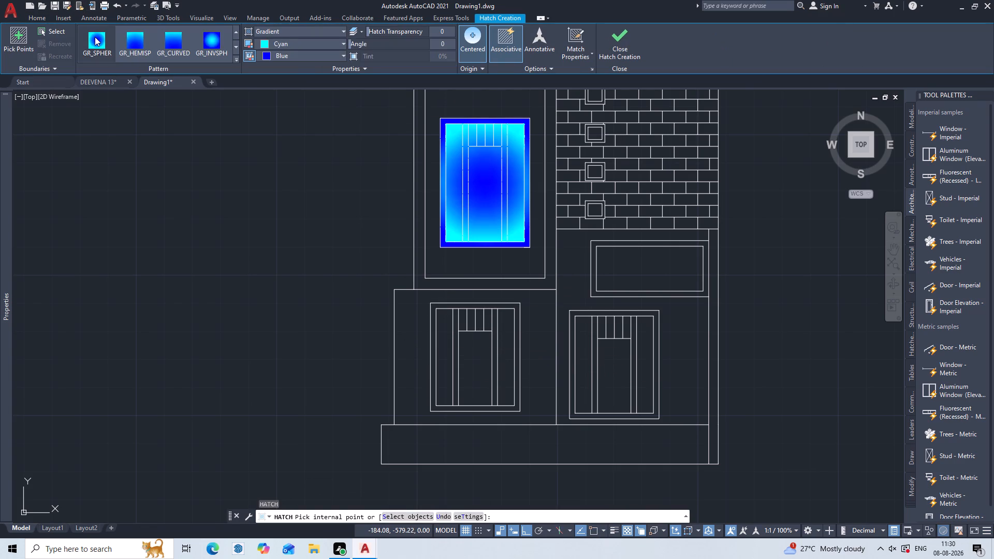
{"action": "left_click", "coordinate": [441, 365]}
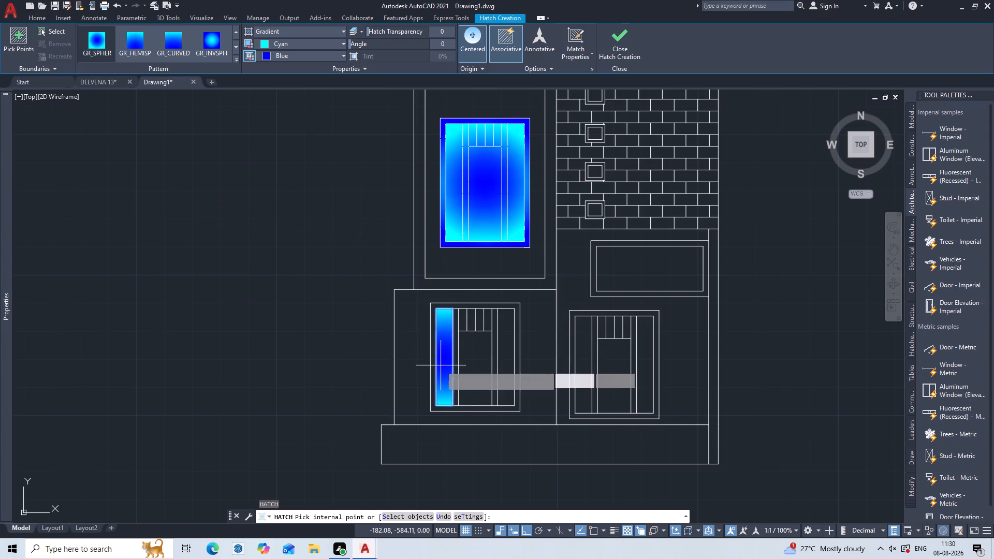
{"action": "left_click", "coordinate": [465, 379]}
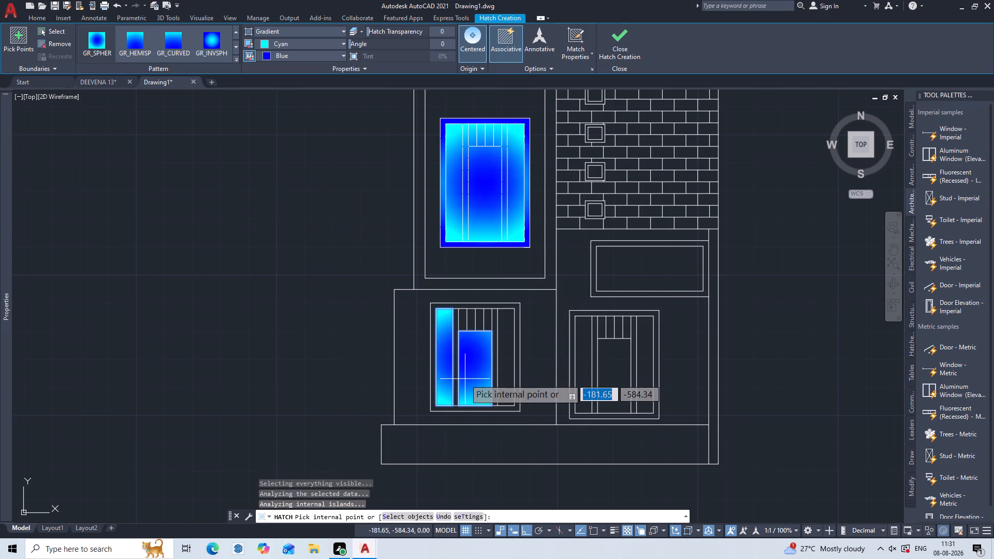
{"action": "left_click", "coordinate": [455, 374]}
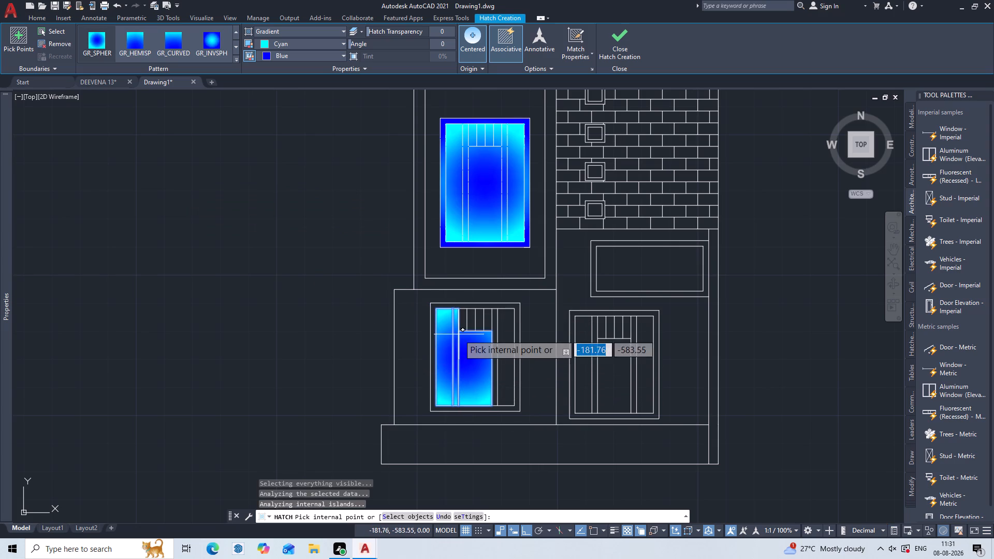
Add the four short top strips, right narrow strip and right side panel of the ground-floor left window, completing the gradient hatch.
{"action": "left_click", "coordinate": [465, 319]}
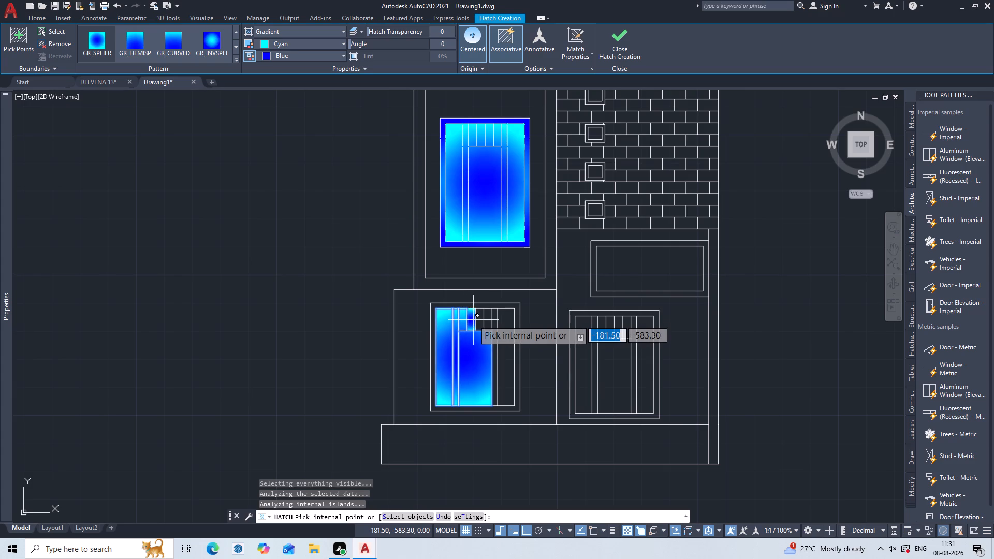
{"action": "left_click", "coordinate": [474, 320]}
{"action": "left_click", "coordinate": [479, 322]}
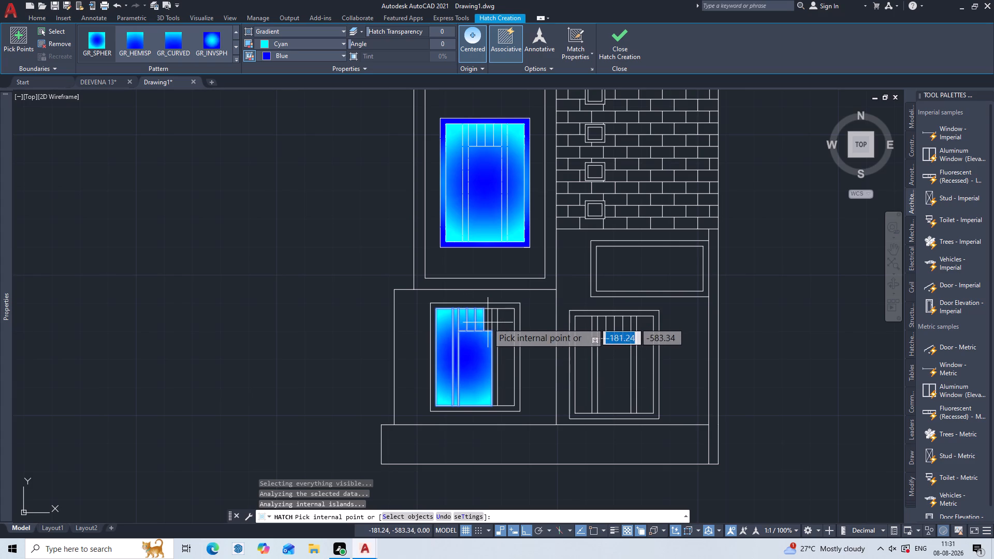
{"action": "left_click", "coordinate": [488, 322]}
{"action": "double_click", "coordinate": [494, 327]}
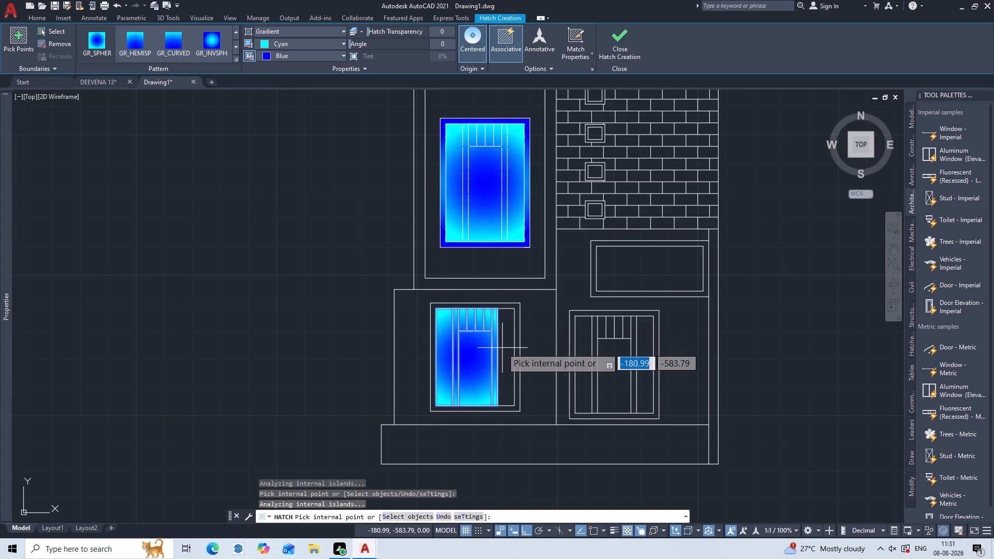
{"action": "double_click", "coordinate": [502, 348]}
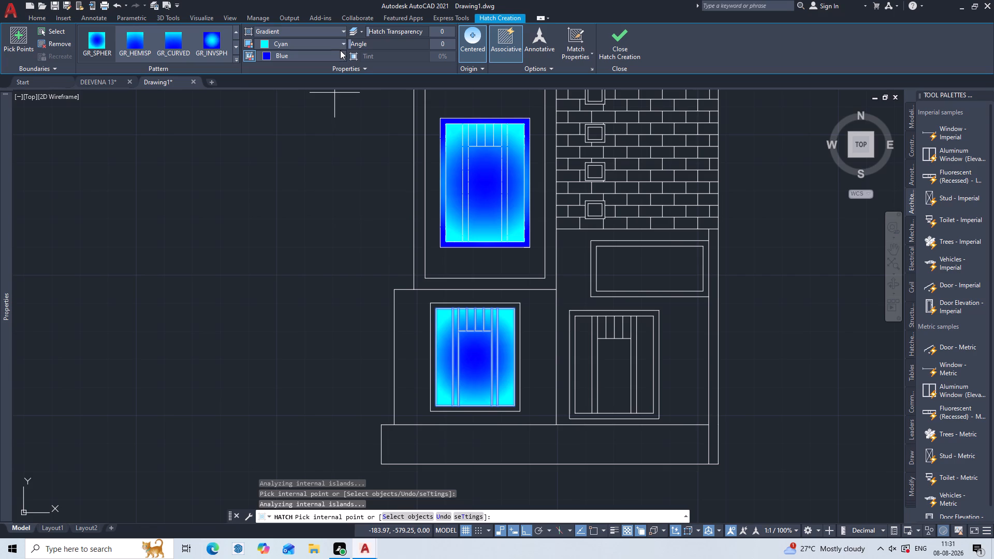
{"action": "key", "text": "Return"}
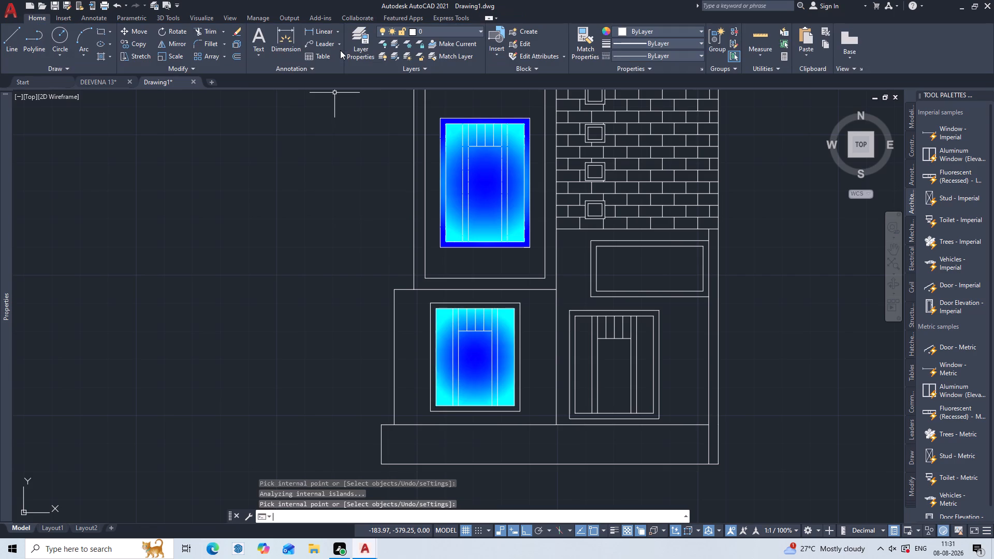
Apply a new GR_SPHER gradient hatch, first colour Blue and second Cyan, to the ground-floor left window's outer frame.
{"action": "key", "text": "Return"}
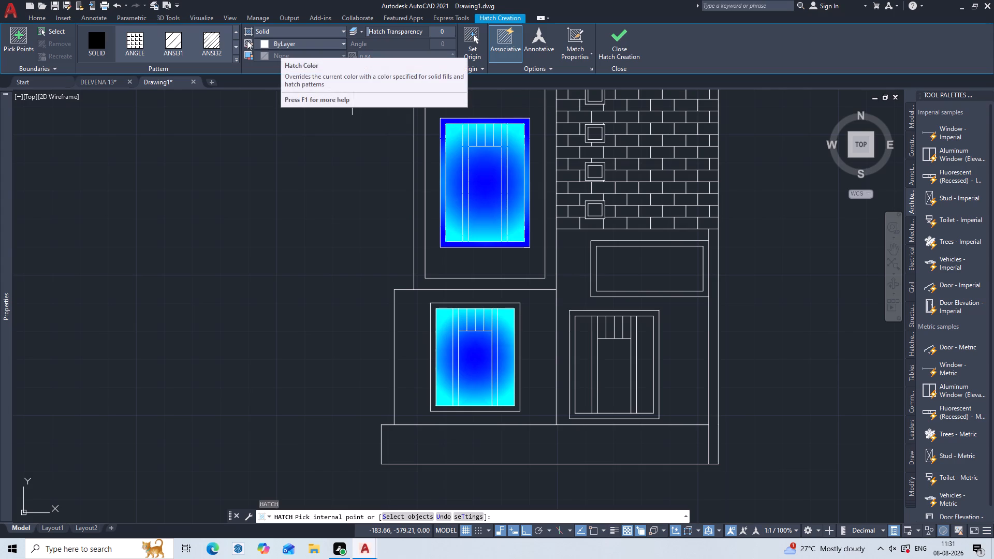
{"action": "scroll", "coordinate": [177, 34], "scroll_direction": "down", "scroll_amount": 7}
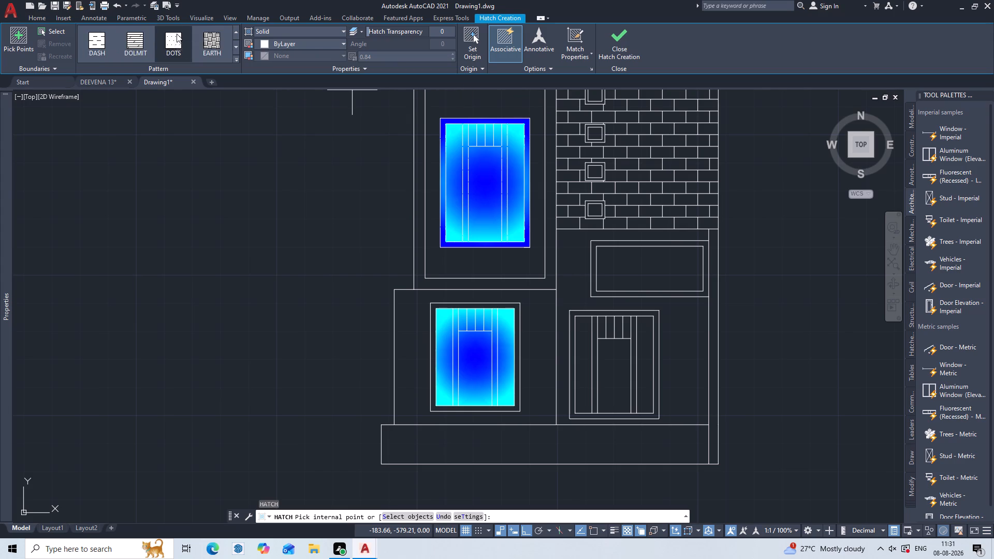
{"action": "scroll", "coordinate": [177, 34], "scroll_direction": "down", "scroll_amount": 3}
{"action": "triple_click", "coordinate": [107, 35]}
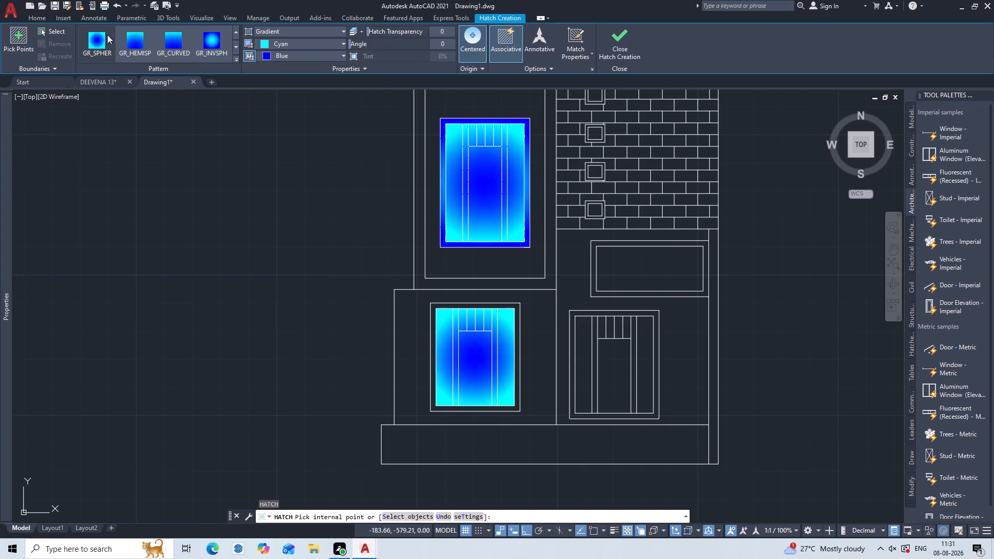
{"action": "triple_click", "coordinate": [337, 47]}
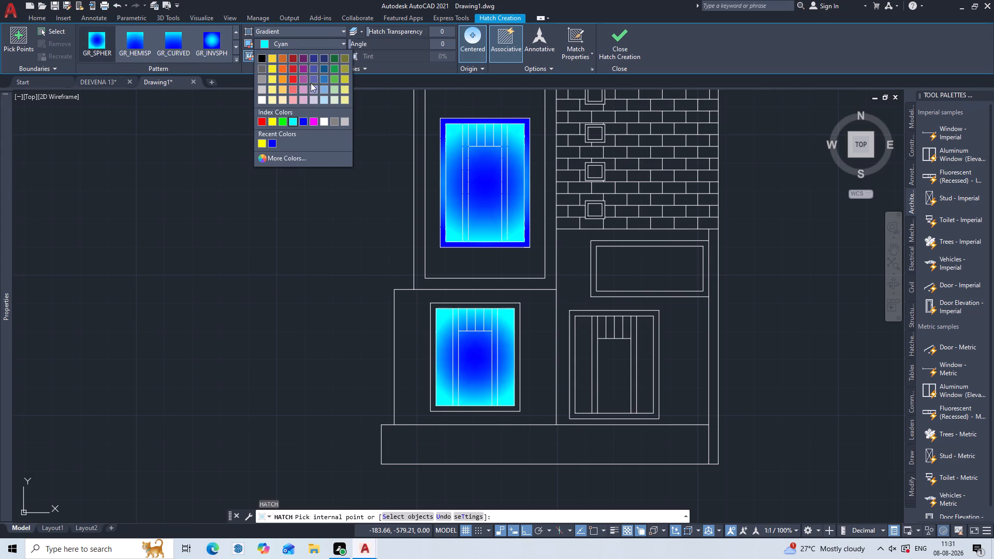
{"action": "double_click", "coordinate": [303, 119]}
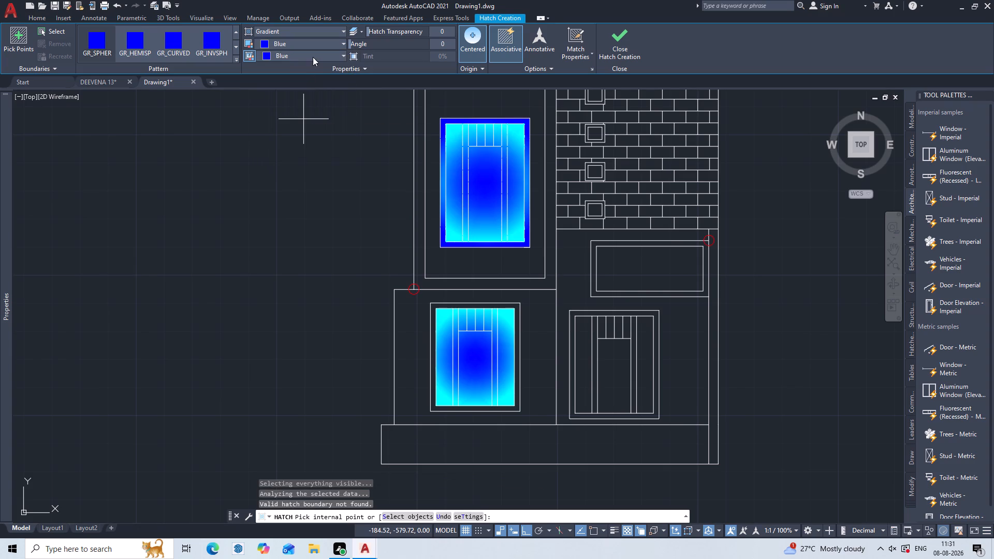
{"action": "double_click", "coordinate": [313, 56]}
{"action": "triple_click", "coordinate": [319, 54]}
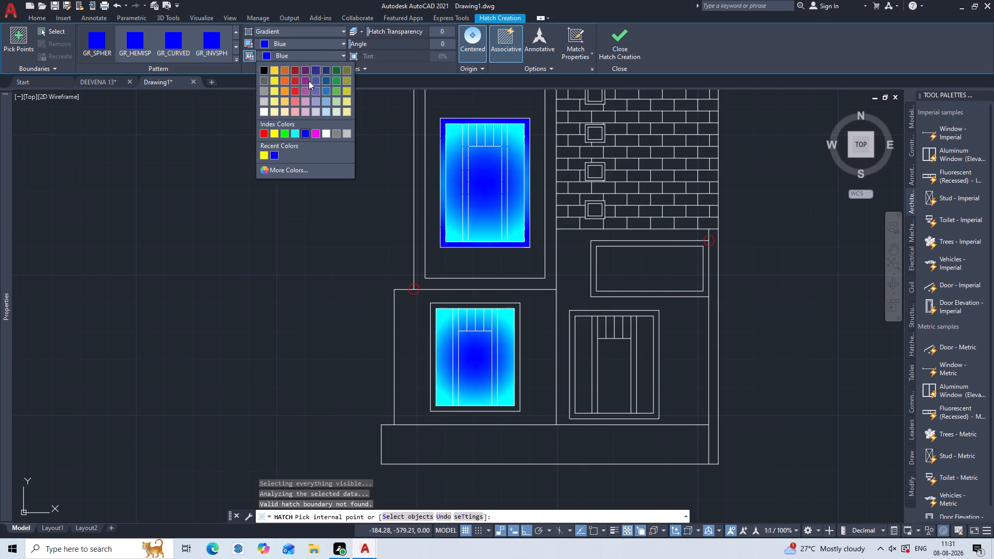
{"action": "left_click", "coordinate": [296, 131]}
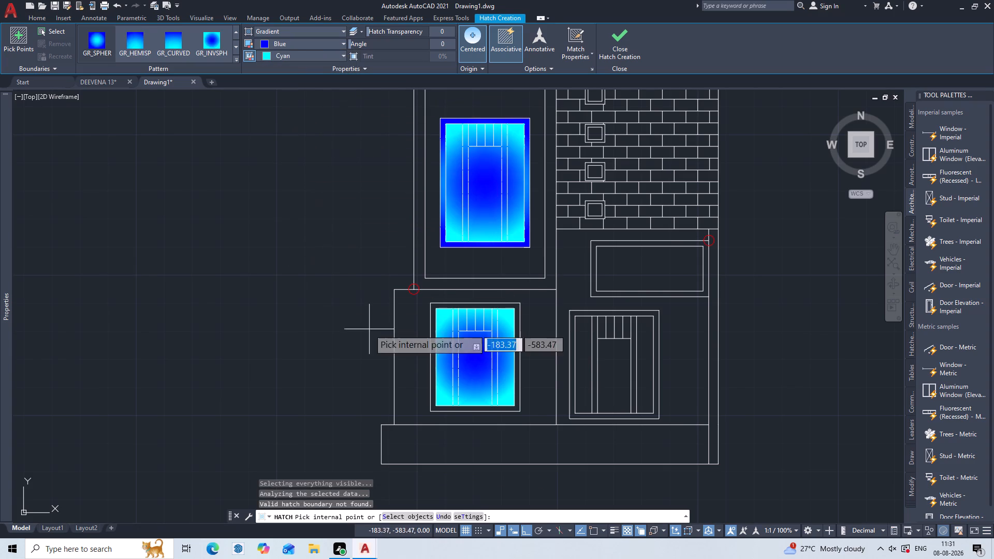
{"action": "left_click", "coordinate": [434, 356]}
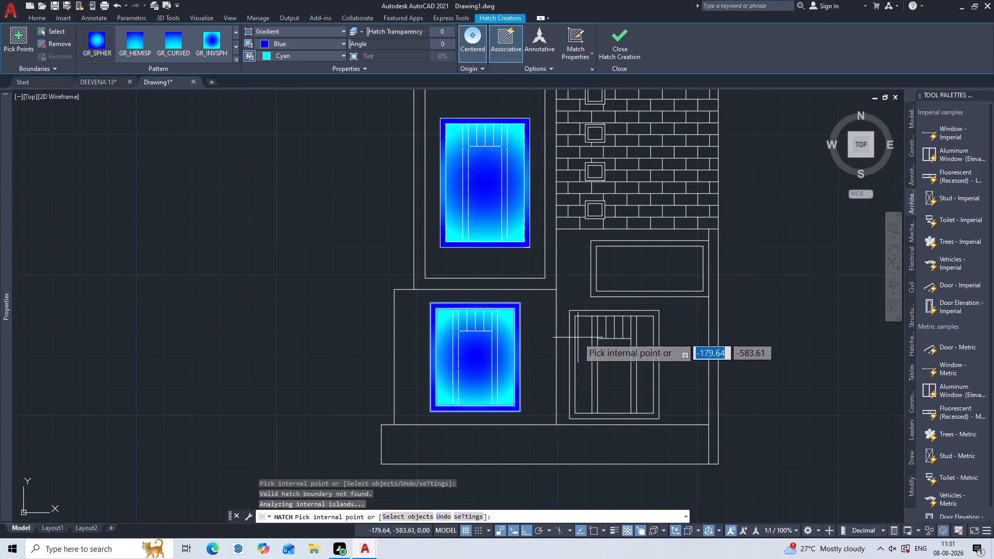
Add the outer frames of the ground-floor right window and the wide rectangular panel above it, and finish the blue-cyan hatch.
{"action": "double_click", "coordinate": [615, 313]}
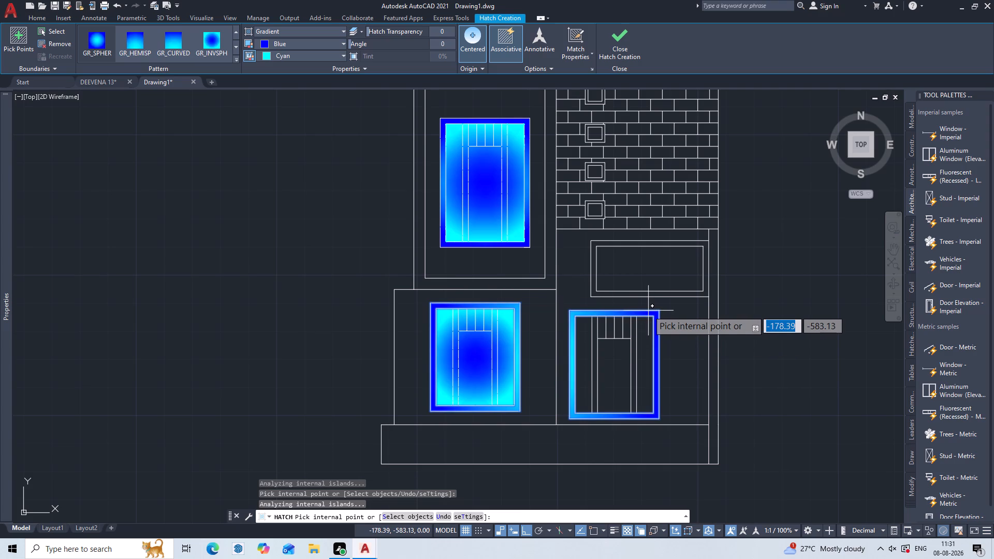
{"action": "double_click", "coordinate": [686, 242]}
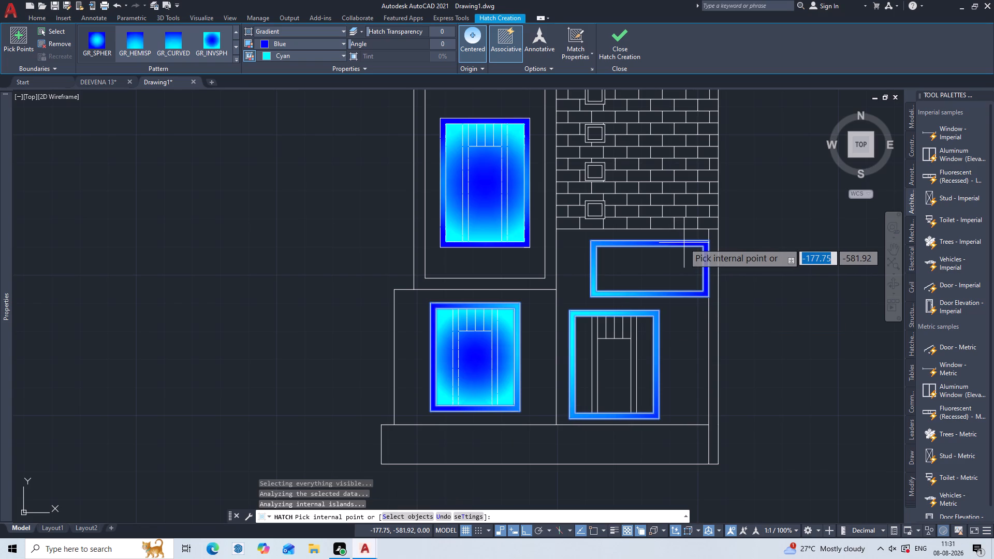
{"action": "key", "text": "Return"}
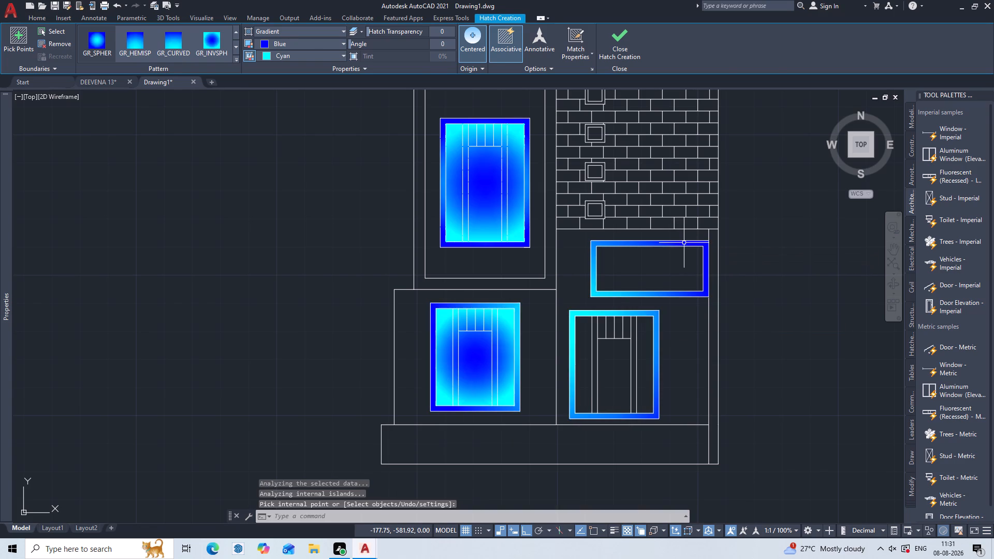
{"action": "scroll", "coordinate": [446, 372], "scroll_direction": "up", "scroll_amount": 3}
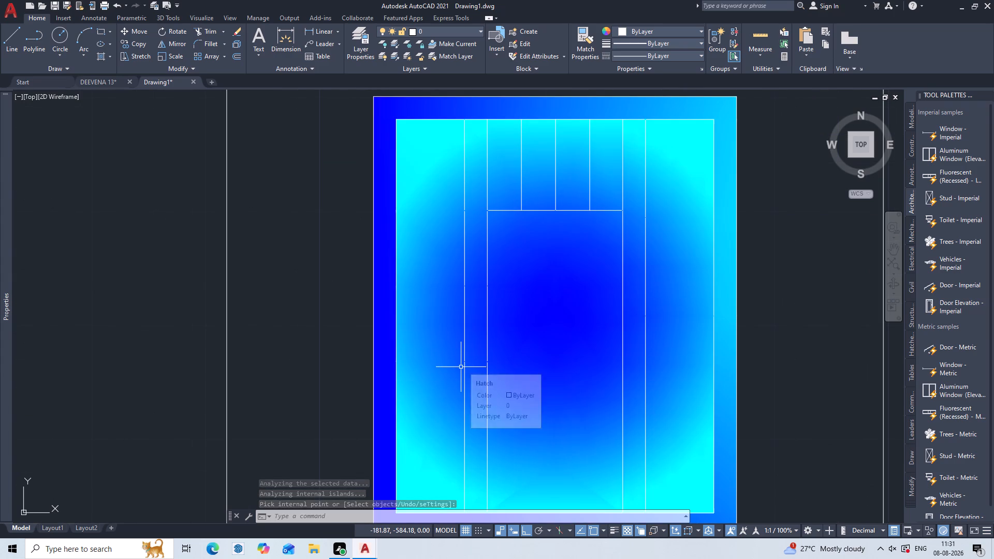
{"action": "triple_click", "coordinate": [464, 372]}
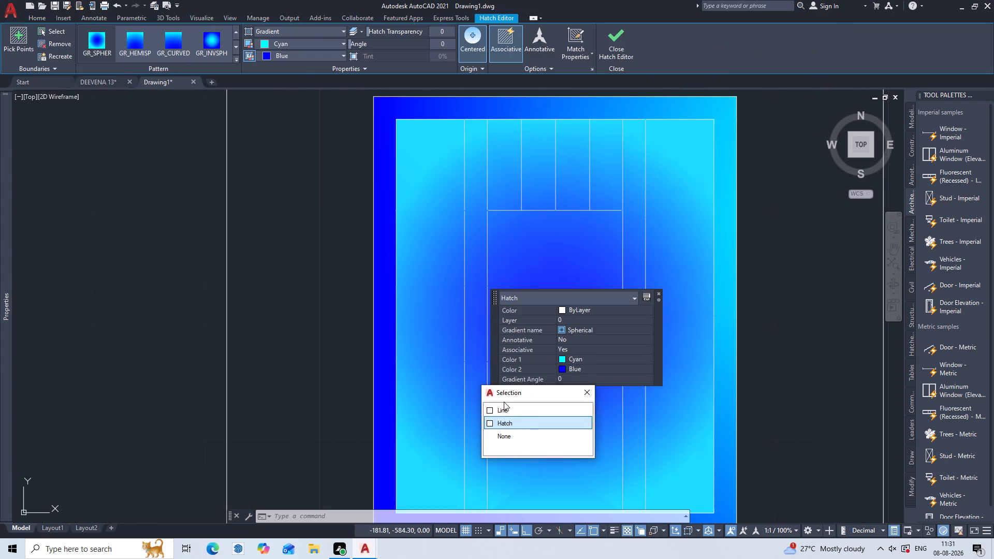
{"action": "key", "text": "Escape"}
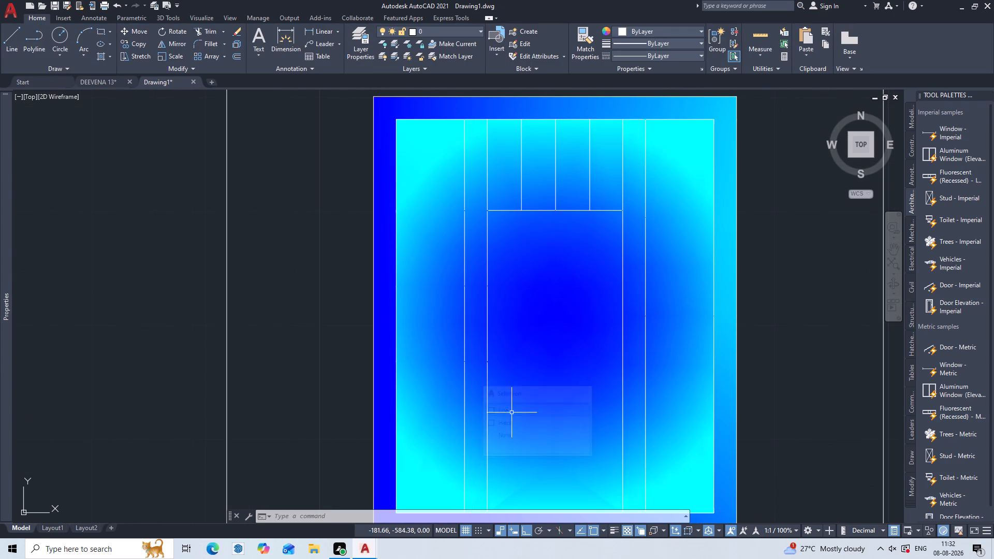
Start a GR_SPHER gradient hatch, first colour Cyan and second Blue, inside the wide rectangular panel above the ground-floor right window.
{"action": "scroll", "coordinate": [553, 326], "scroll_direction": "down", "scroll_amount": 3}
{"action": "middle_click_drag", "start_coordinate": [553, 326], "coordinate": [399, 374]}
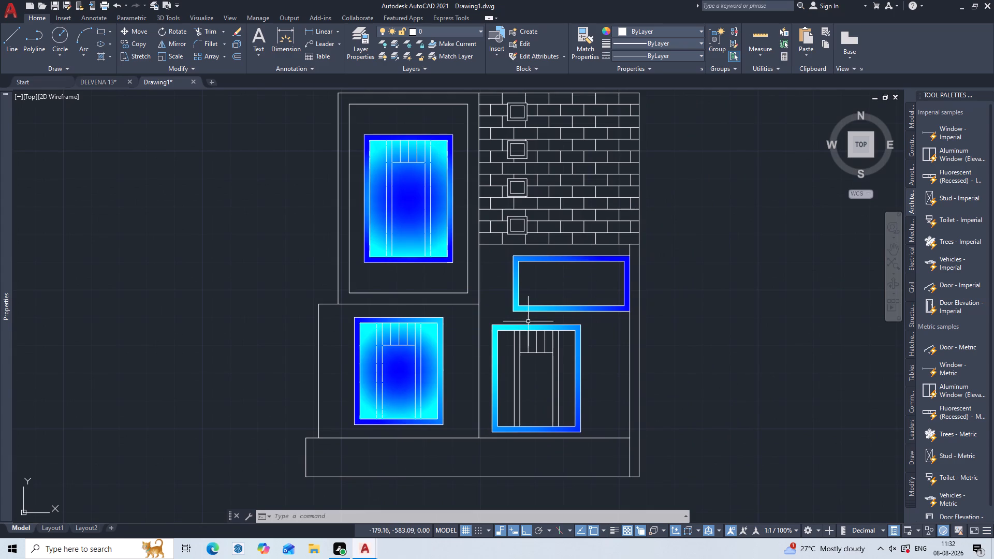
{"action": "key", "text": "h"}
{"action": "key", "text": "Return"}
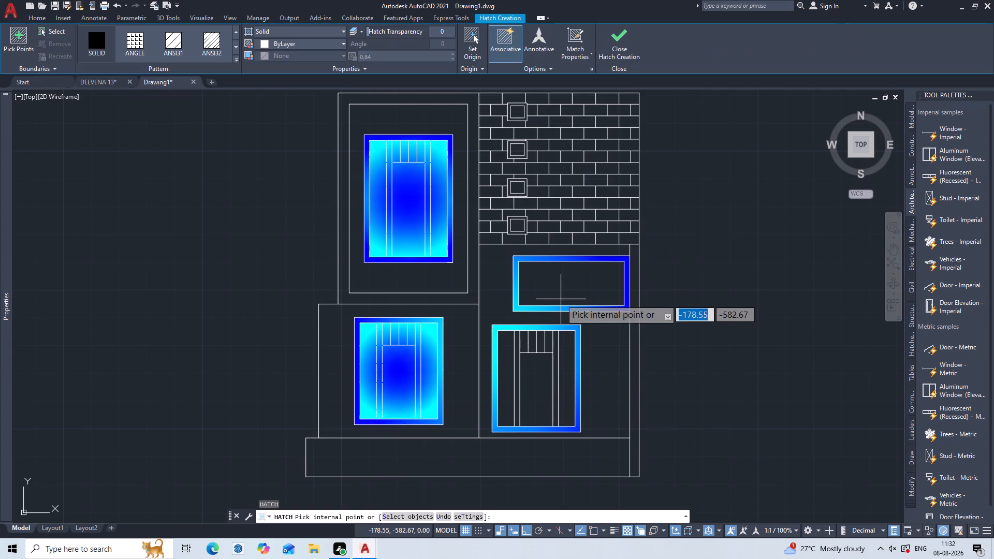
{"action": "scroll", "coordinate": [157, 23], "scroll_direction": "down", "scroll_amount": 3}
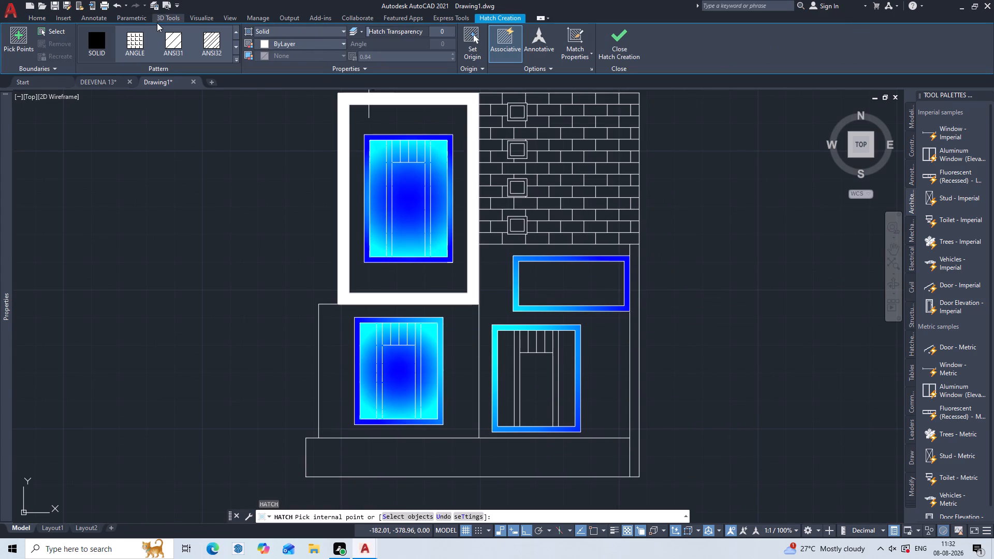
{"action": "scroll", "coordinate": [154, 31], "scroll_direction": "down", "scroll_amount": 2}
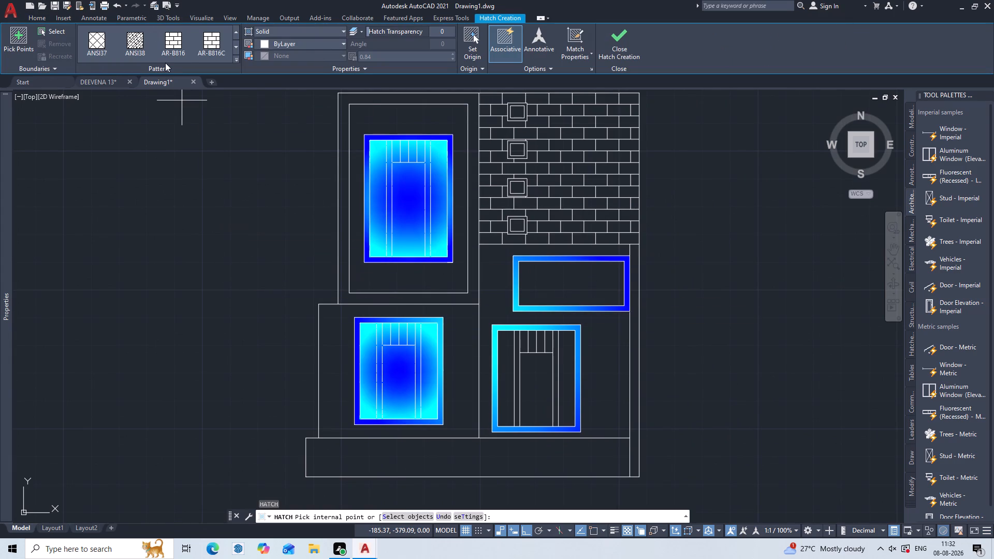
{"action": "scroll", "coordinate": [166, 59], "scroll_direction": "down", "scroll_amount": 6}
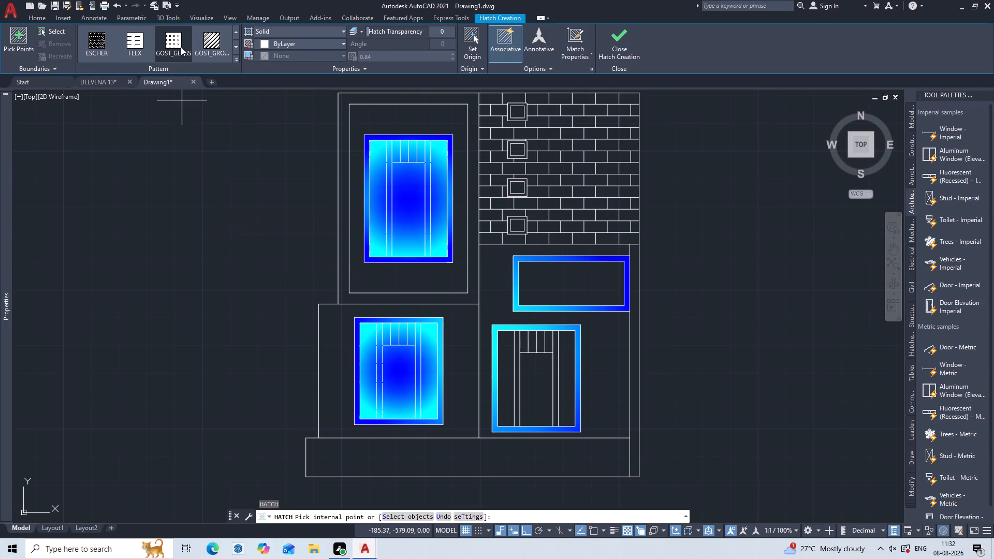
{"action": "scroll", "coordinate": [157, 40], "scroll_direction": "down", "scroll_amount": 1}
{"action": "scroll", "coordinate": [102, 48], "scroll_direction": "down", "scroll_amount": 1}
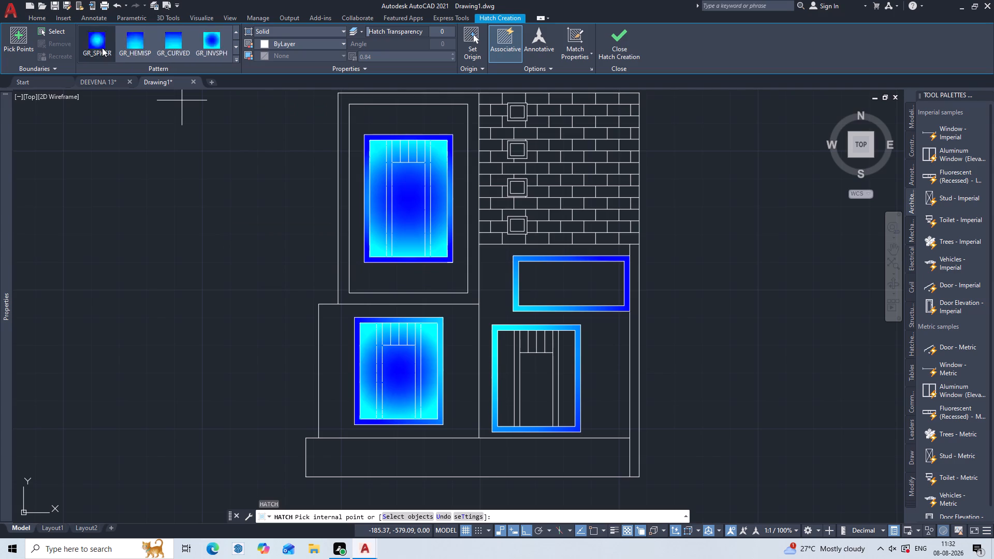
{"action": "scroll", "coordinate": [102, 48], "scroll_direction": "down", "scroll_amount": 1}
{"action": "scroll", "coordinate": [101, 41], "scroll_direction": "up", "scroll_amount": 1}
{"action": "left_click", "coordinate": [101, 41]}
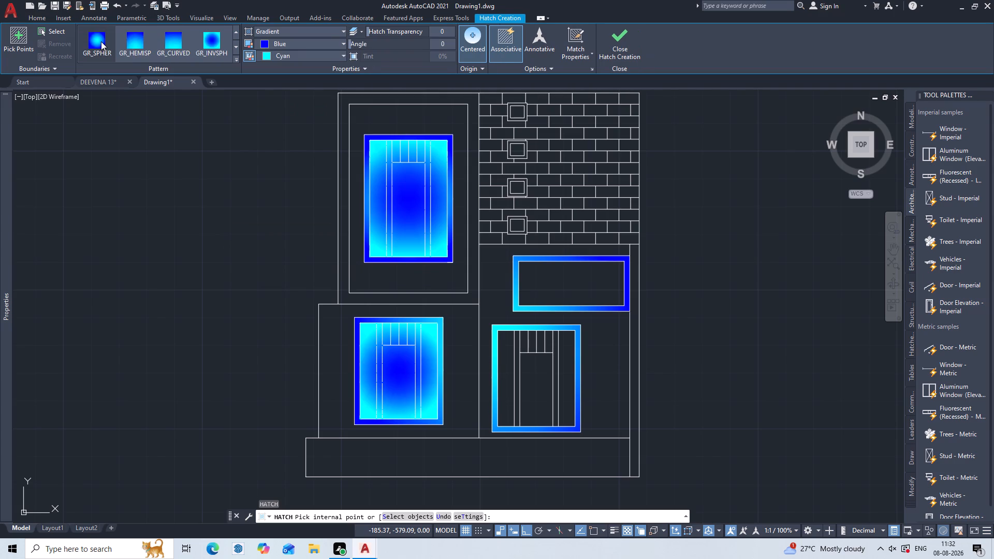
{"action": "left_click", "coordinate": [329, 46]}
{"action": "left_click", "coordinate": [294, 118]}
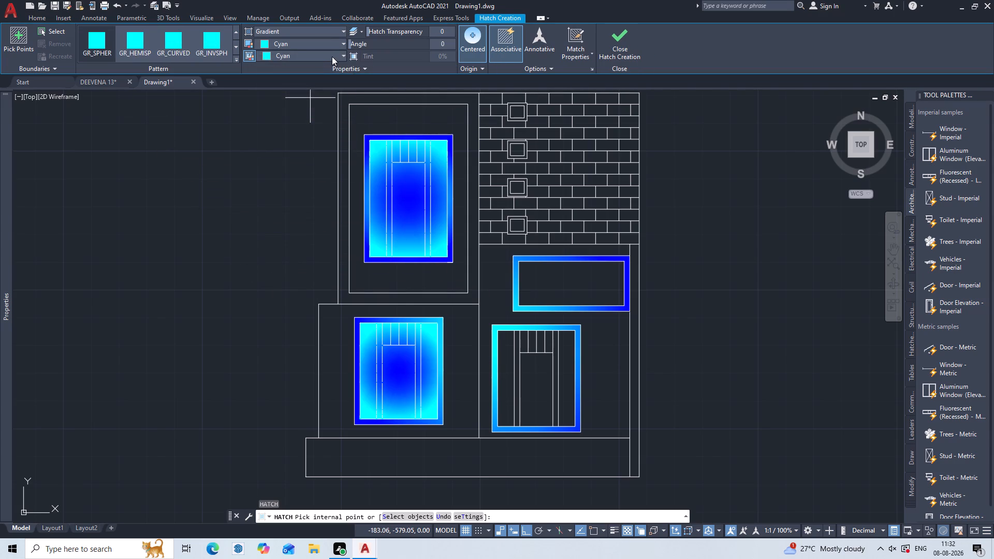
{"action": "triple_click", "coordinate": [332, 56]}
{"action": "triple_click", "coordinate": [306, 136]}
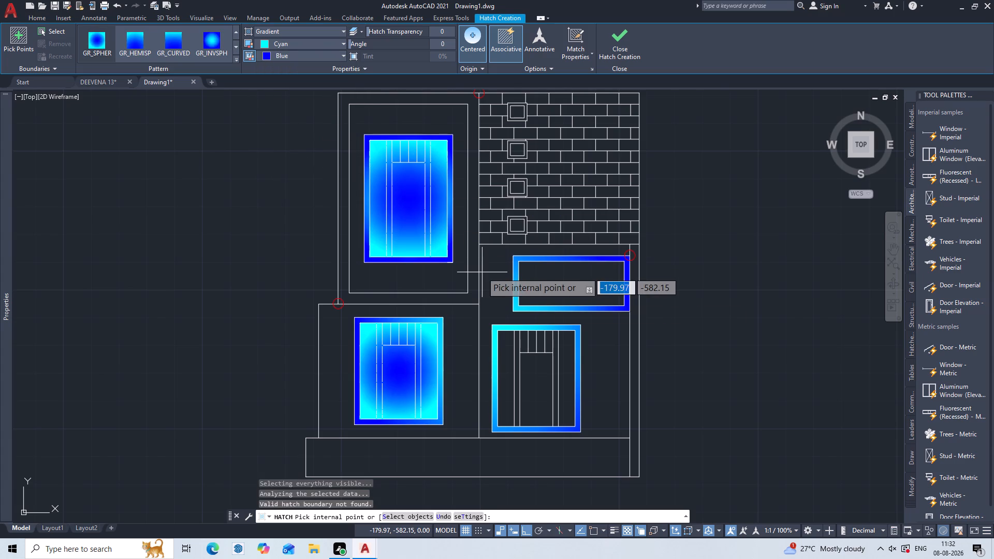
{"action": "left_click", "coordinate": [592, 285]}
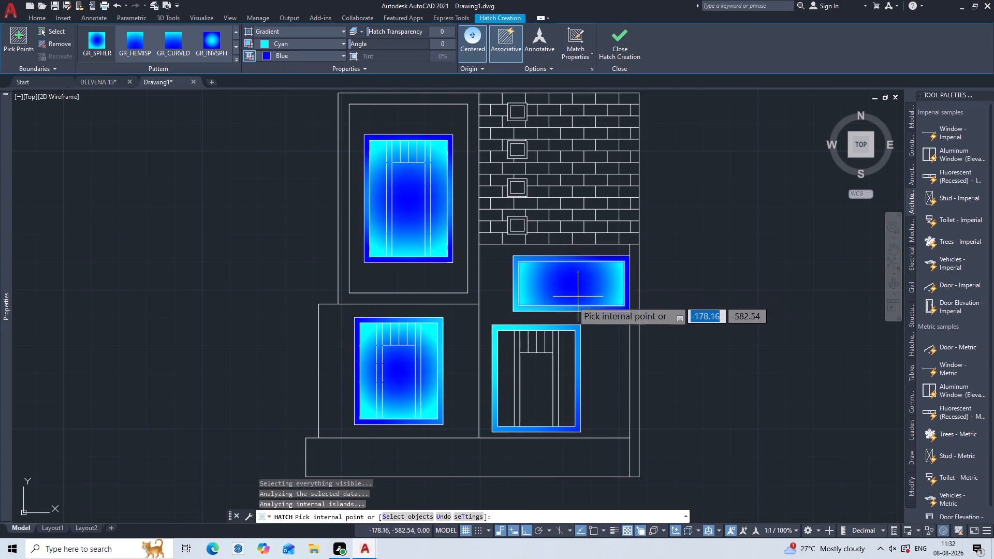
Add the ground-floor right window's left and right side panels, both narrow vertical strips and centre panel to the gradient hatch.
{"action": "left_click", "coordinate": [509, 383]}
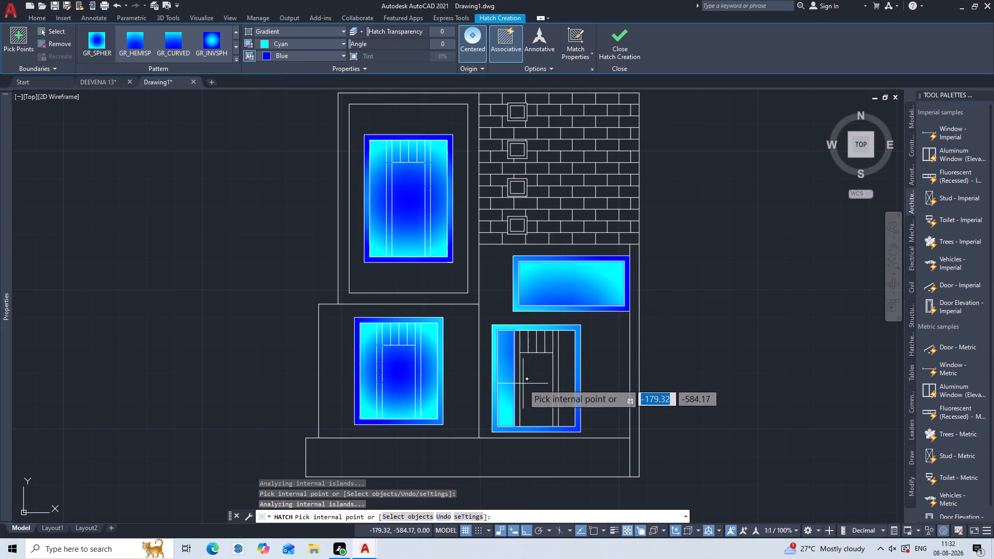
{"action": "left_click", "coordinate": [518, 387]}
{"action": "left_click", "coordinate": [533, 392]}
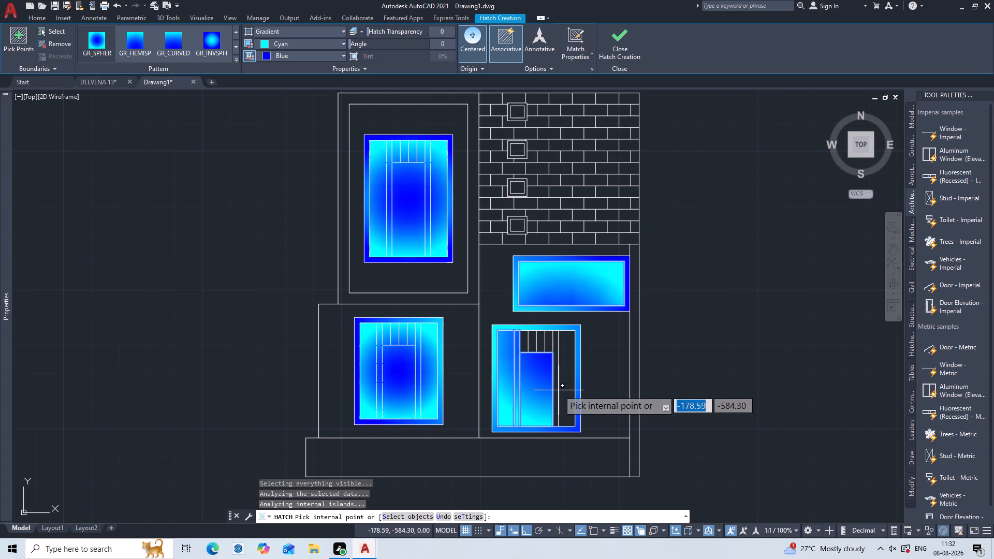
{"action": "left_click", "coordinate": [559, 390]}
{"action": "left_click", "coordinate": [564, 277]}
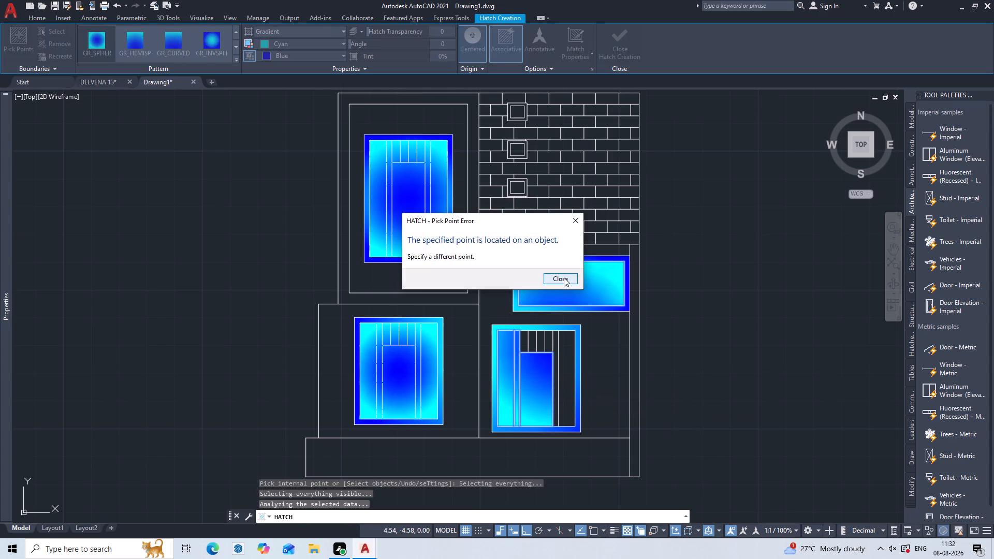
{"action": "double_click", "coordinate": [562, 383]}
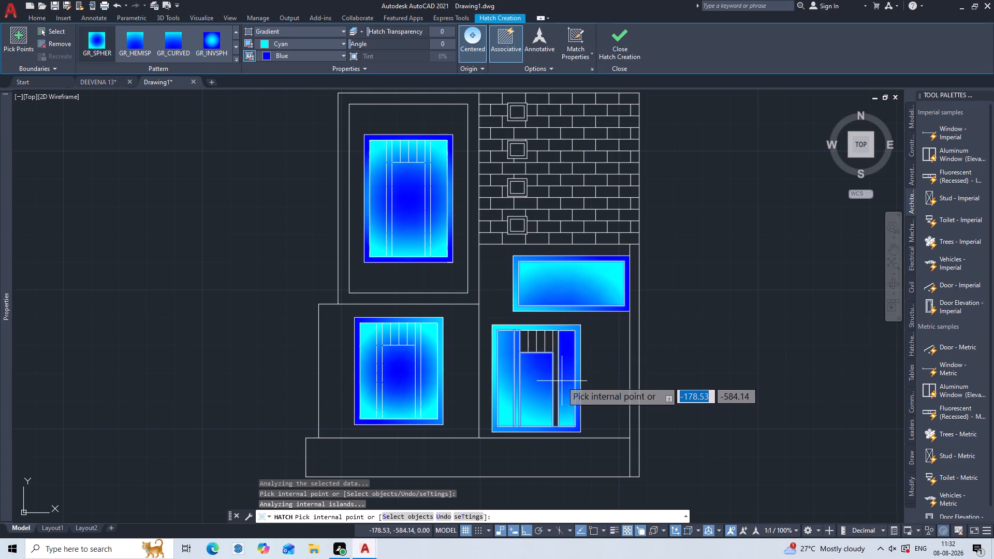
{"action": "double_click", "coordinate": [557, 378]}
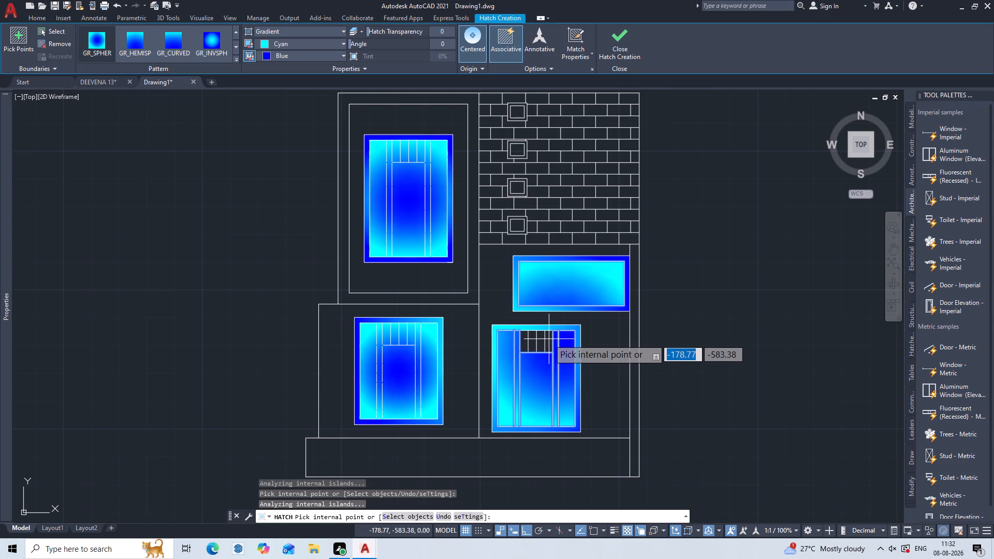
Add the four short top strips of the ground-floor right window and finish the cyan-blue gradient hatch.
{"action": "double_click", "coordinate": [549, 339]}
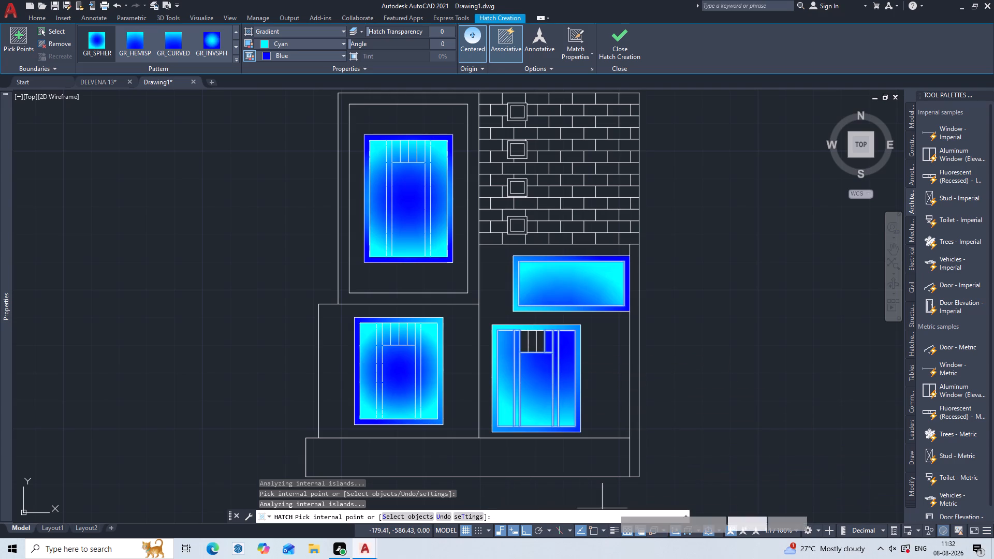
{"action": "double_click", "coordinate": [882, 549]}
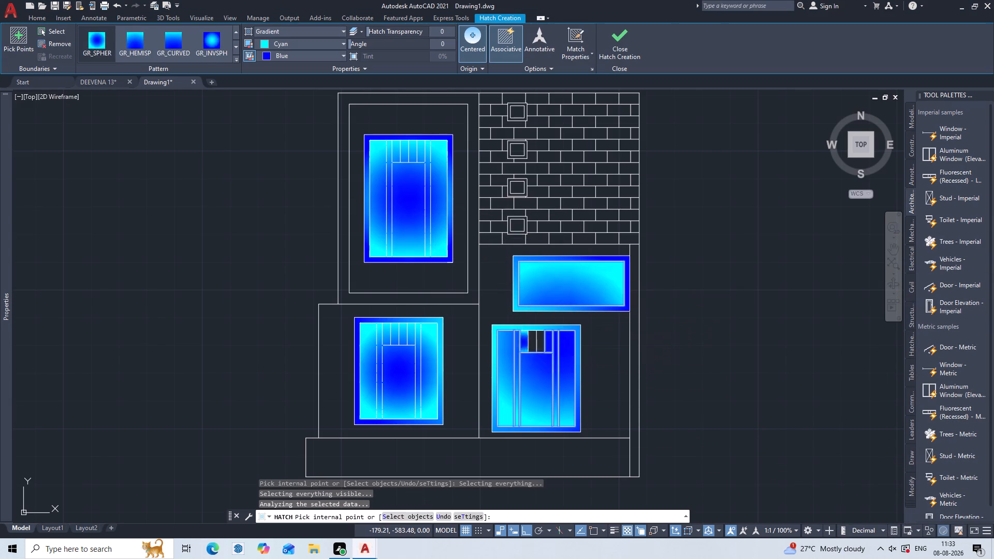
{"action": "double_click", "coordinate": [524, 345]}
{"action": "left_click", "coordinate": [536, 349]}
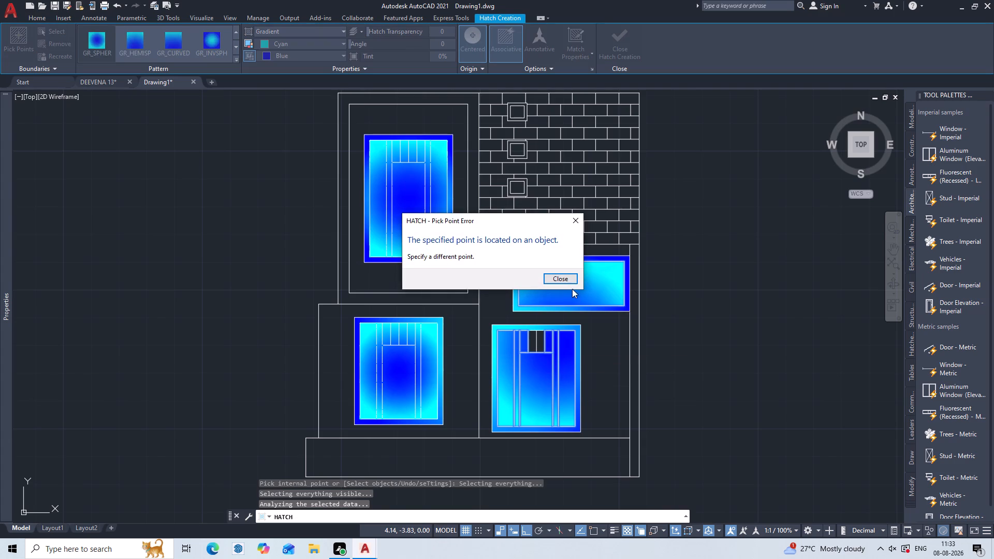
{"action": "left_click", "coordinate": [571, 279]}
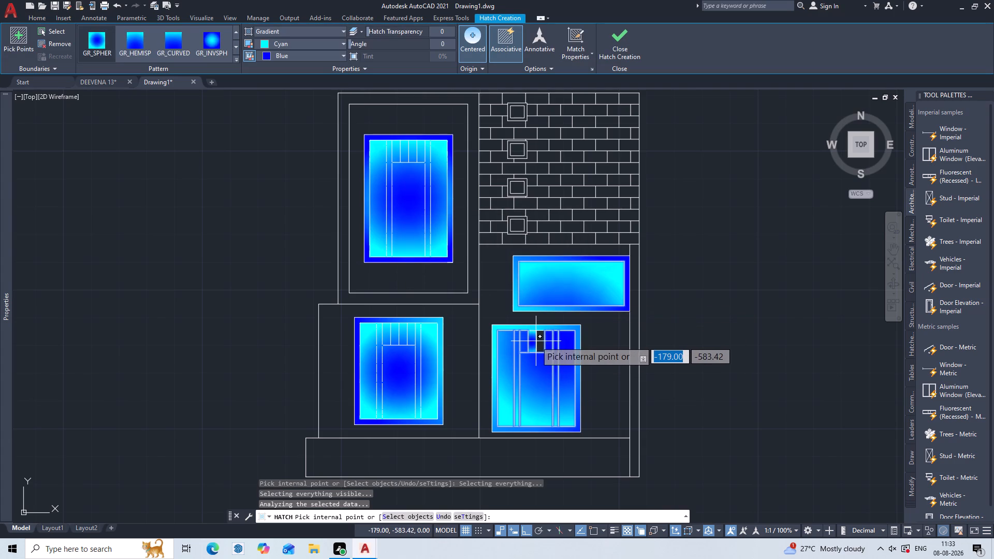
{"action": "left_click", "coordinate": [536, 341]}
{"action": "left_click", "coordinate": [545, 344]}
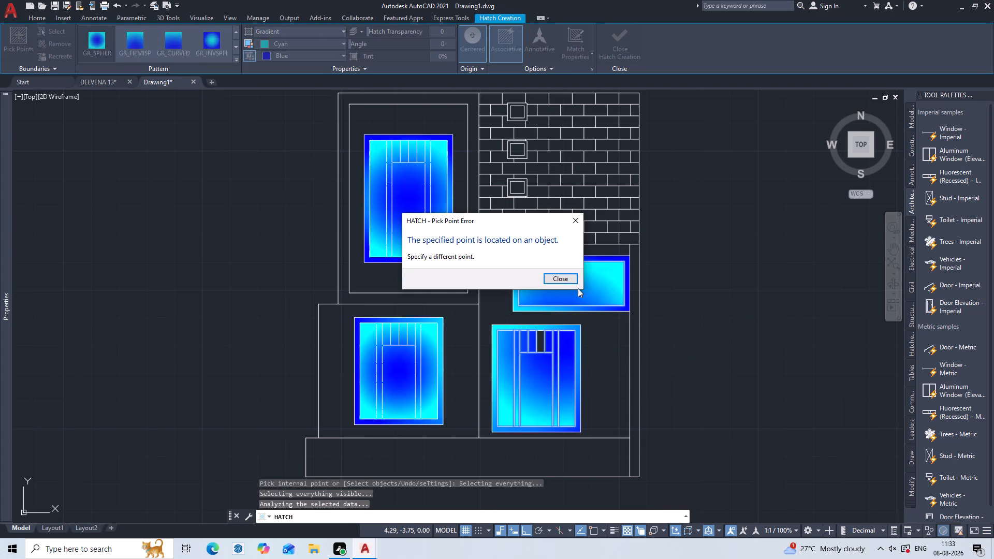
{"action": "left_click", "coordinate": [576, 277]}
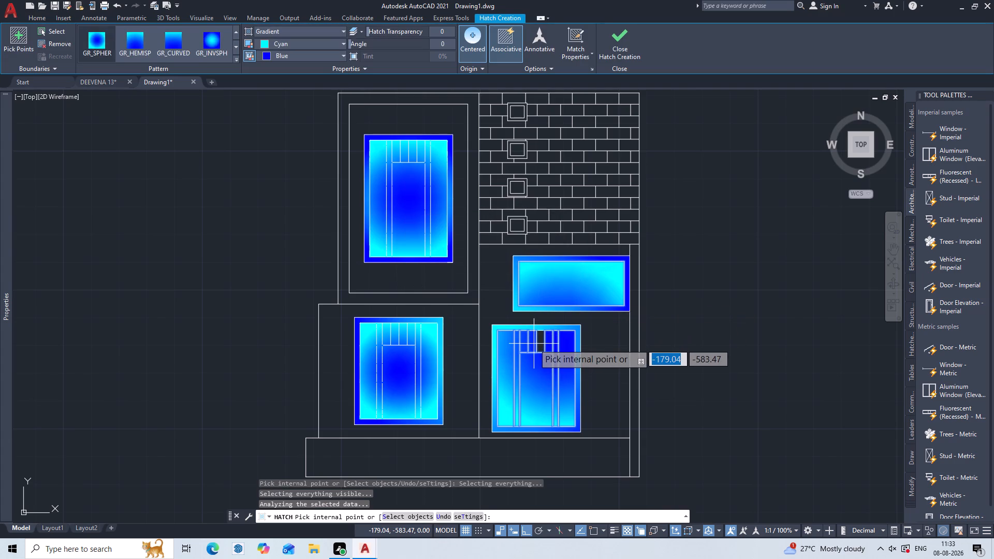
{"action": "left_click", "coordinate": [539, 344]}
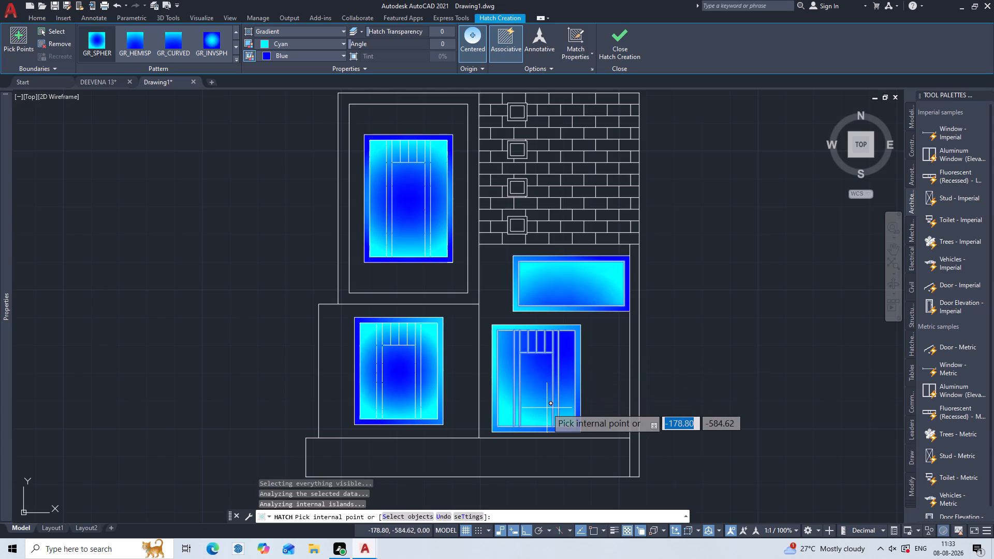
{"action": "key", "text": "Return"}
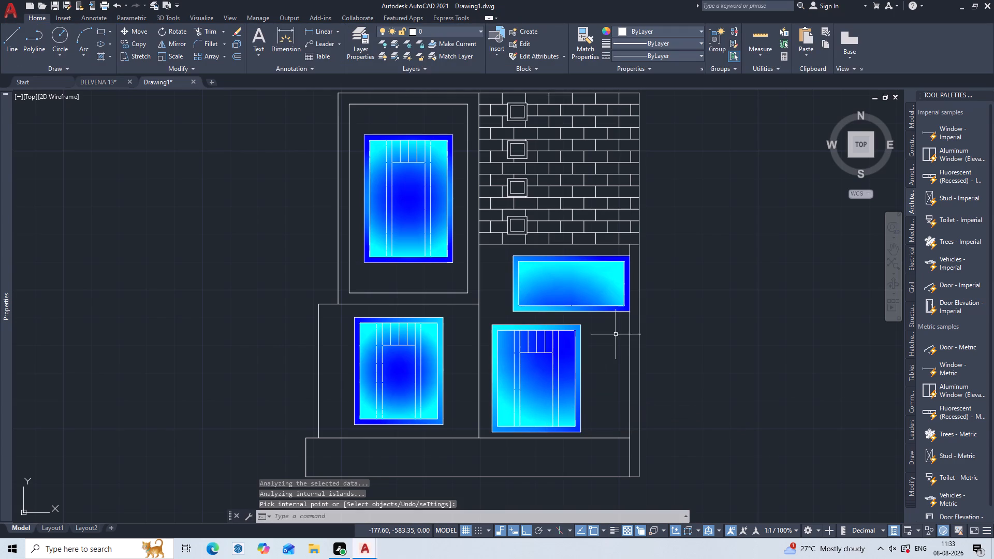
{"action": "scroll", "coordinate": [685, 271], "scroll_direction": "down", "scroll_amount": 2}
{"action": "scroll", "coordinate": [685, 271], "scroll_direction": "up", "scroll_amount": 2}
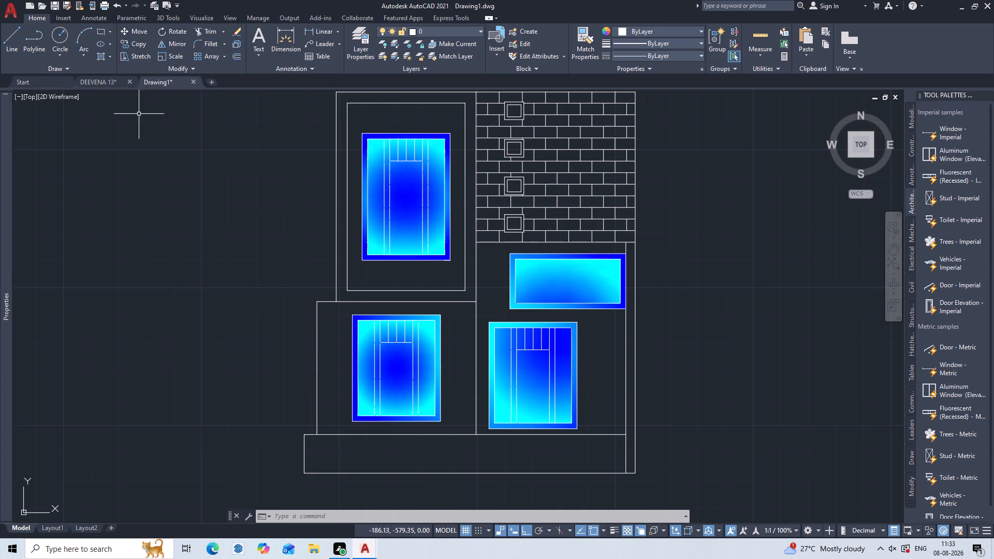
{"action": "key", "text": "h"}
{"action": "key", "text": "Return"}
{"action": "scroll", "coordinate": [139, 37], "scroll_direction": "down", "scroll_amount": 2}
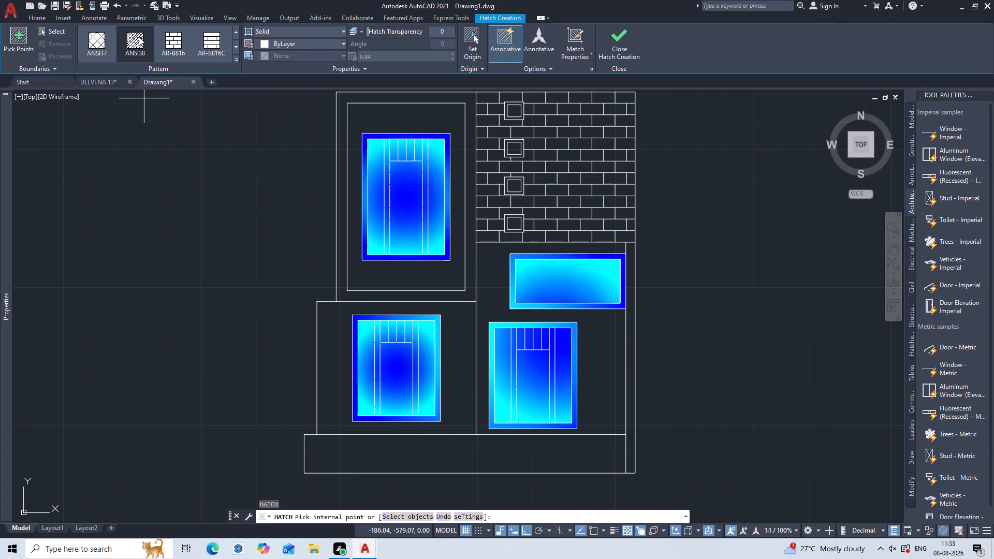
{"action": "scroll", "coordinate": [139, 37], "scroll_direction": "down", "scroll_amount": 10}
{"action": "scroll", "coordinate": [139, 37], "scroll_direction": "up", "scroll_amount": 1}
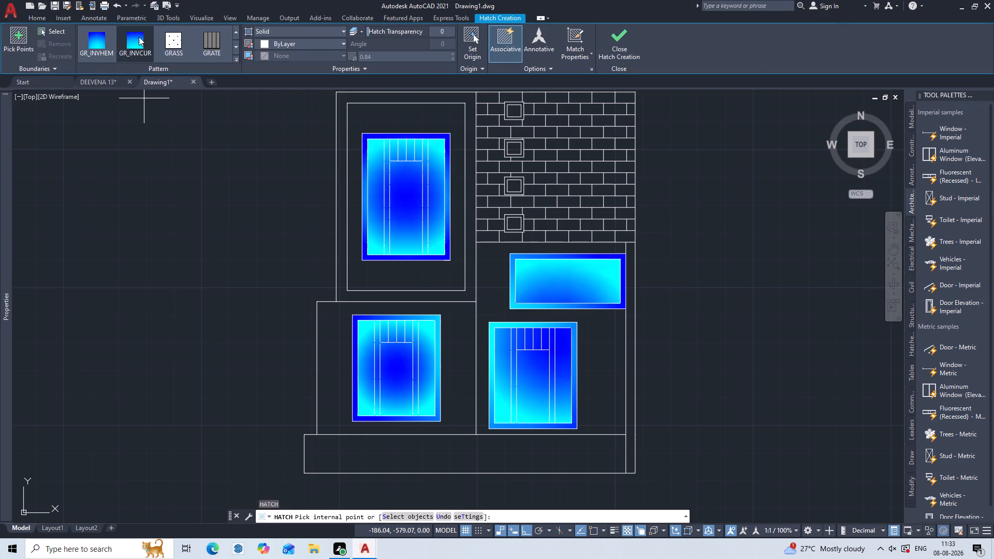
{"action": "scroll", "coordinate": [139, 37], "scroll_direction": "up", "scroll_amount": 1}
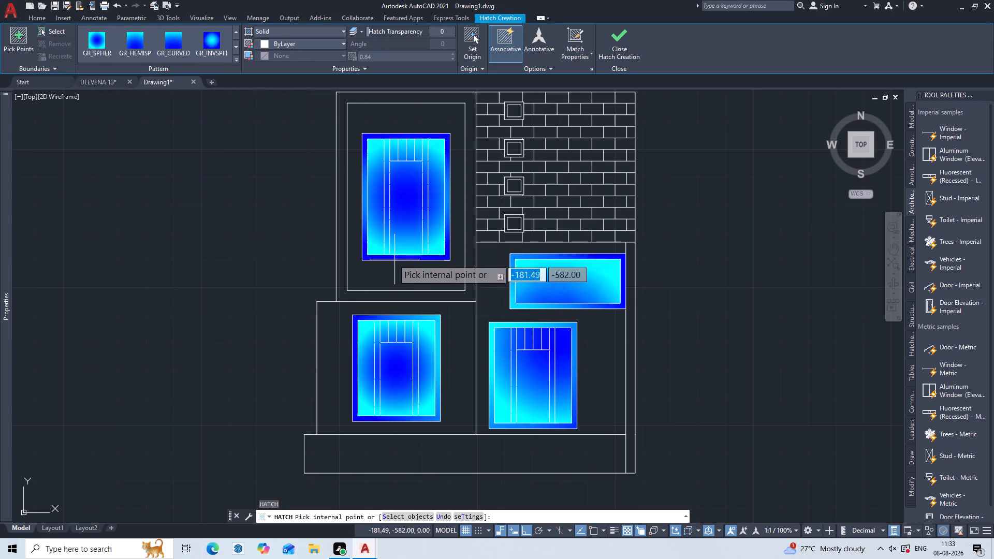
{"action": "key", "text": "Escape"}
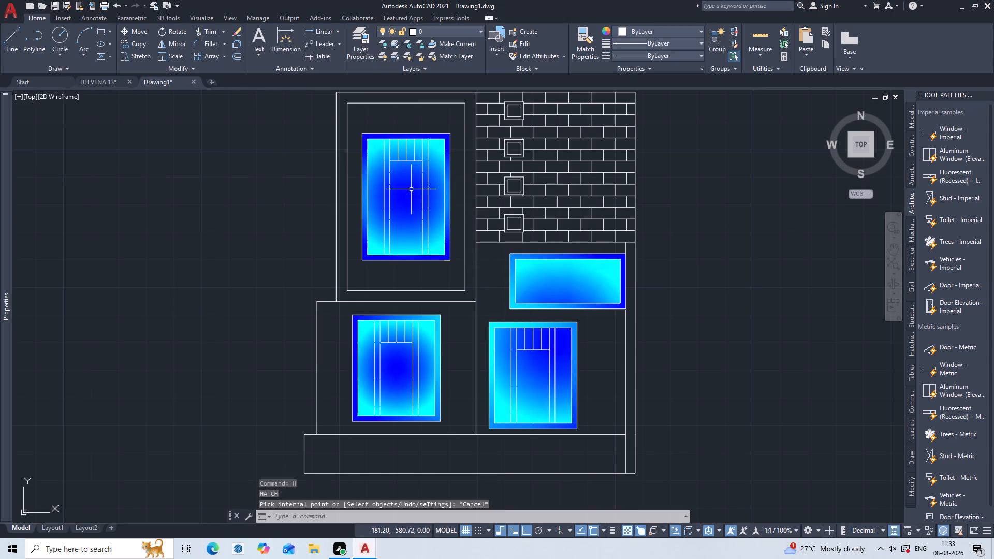
Delete the inner gradient hatches of the upper window, both ground-floor windows and the wide panel, keeping the frame hatches.
{"action": "left_click", "coordinate": [411, 189]}
{"action": "key", "text": "Delete"}
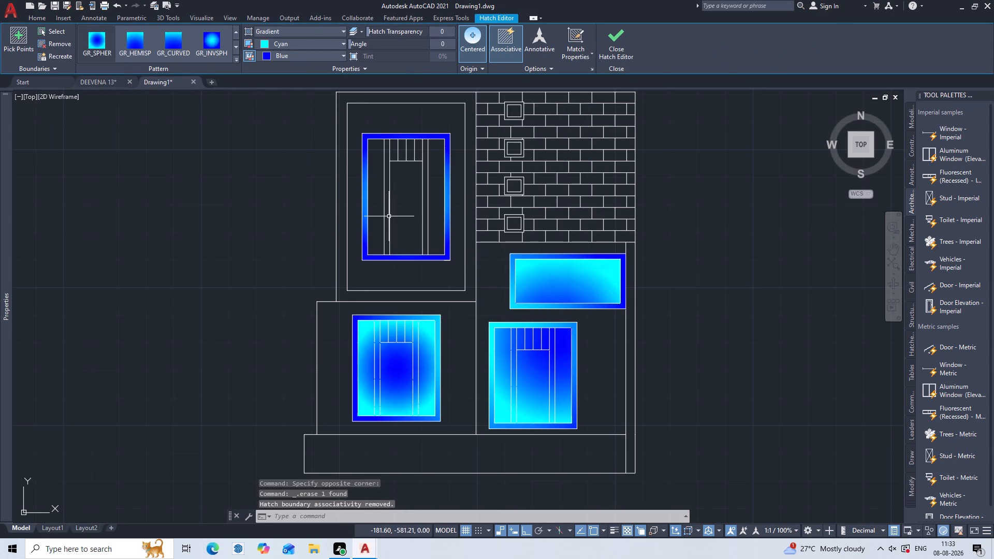
{"action": "left_click", "coordinate": [400, 378]}
{"action": "key", "text": "Delete"}
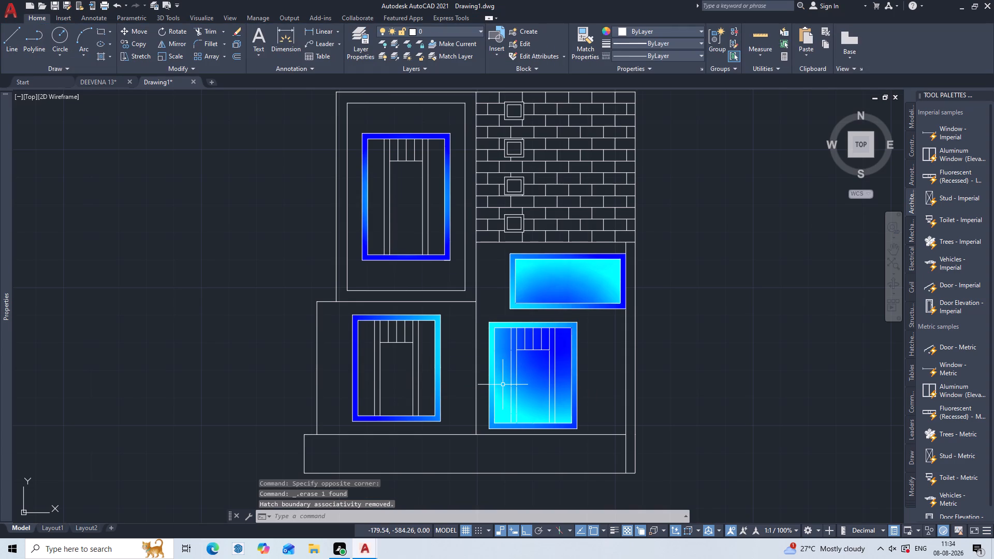
{"action": "left_click", "coordinate": [524, 396]}
{"action": "key", "text": "Delete"}
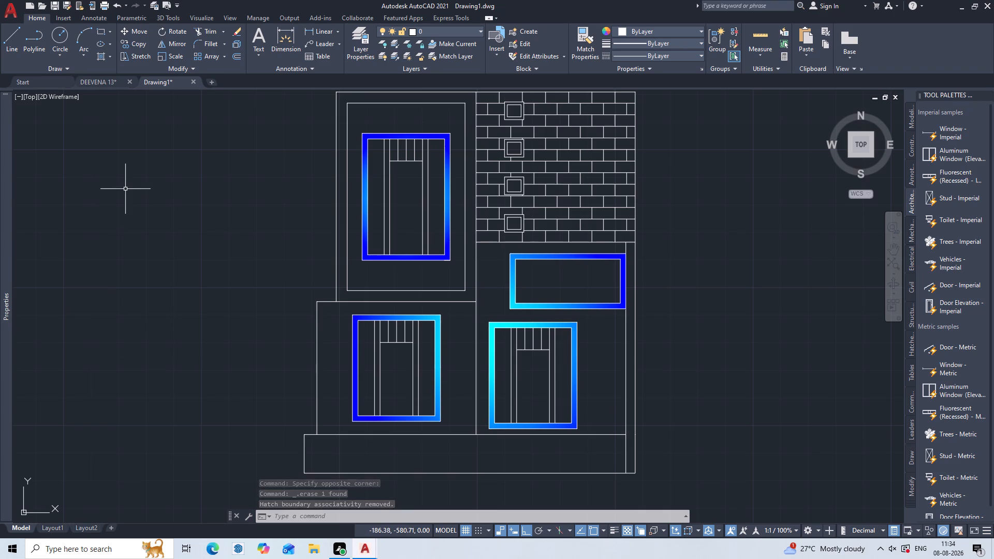
Start a cyan-blue GR_HEMISP gradient hatch in the upper window's centre panel, both side panels and left narrow vertical strip.
{"action": "key", "text": "h"}
{"action": "key", "text": "Return"}
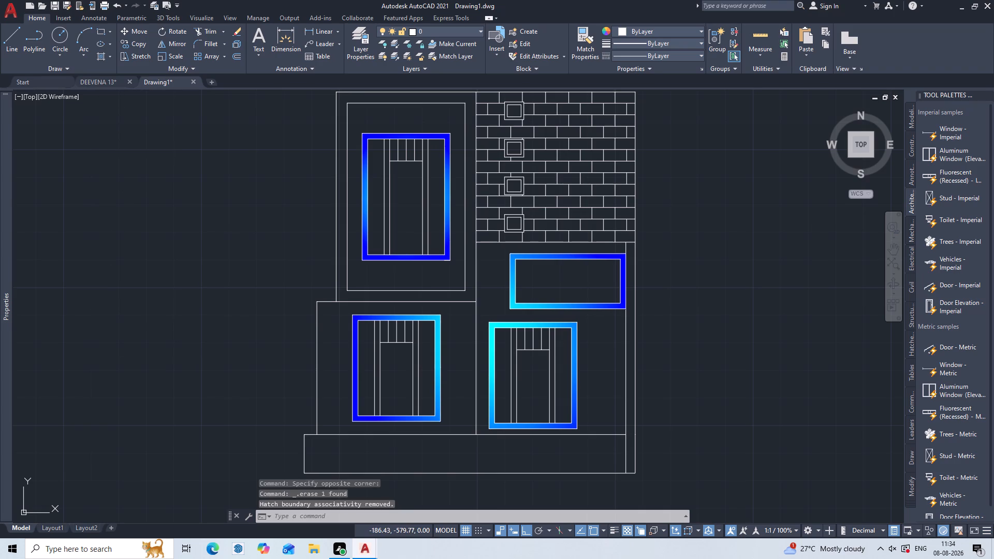
{"action": "scroll", "coordinate": [164, 54], "scroll_direction": "down", "scroll_amount": 6}
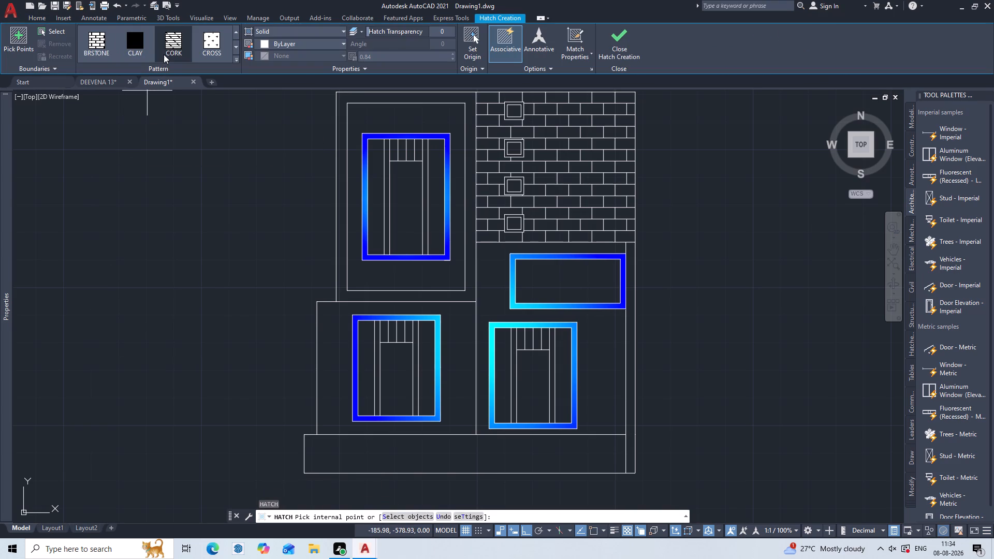
{"action": "scroll", "coordinate": [163, 46], "scroll_direction": "down", "scroll_amount": 4}
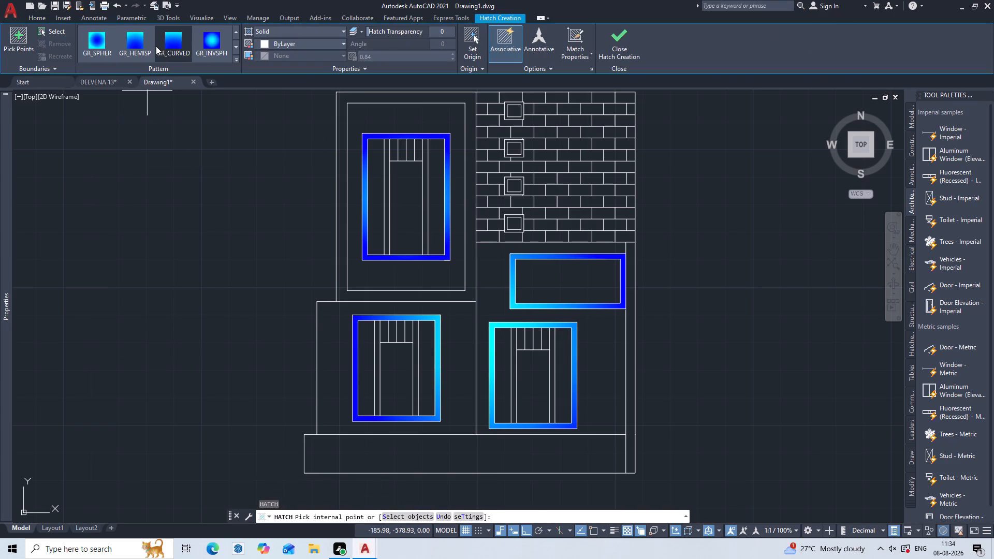
{"action": "double_click", "coordinate": [151, 46]}
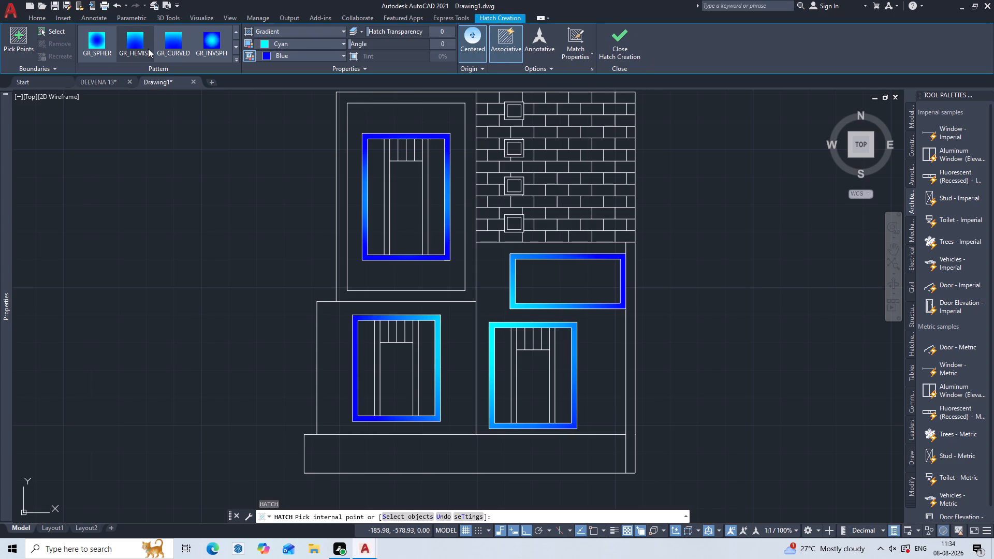
{"action": "left_click", "coordinate": [399, 209]}
{"action": "left_click", "coordinate": [381, 202]}
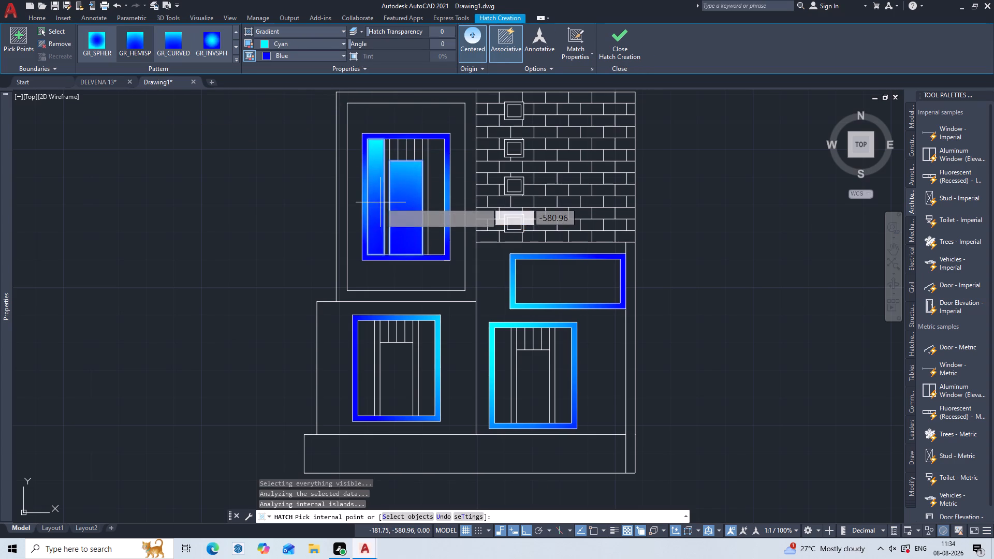
{"action": "left_click", "coordinate": [388, 206]}
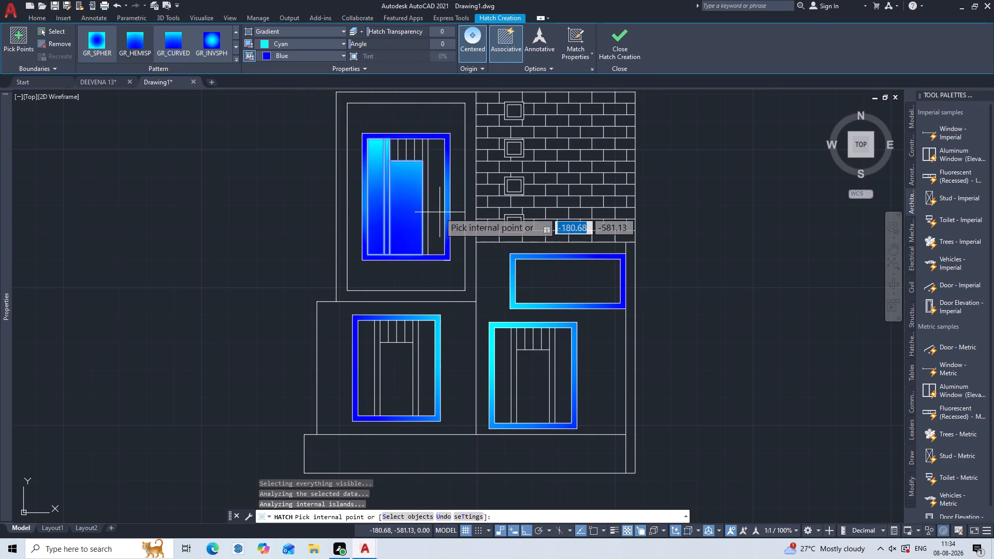
{"action": "left_click", "coordinate": [441, 213]}
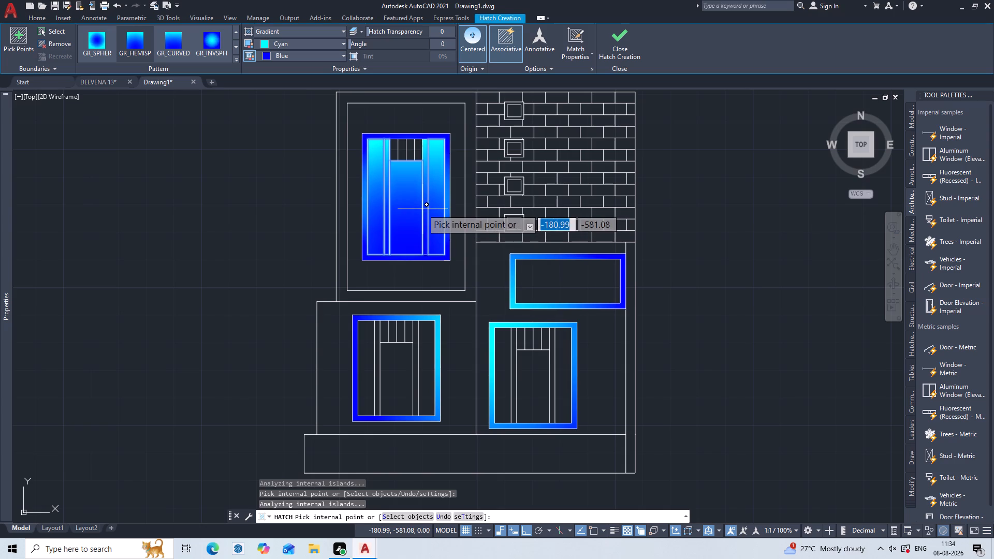
{"action": "left_click", "coordinate": [422, 209]}
{"action": "left_click", "coordinate": [563, 277]}
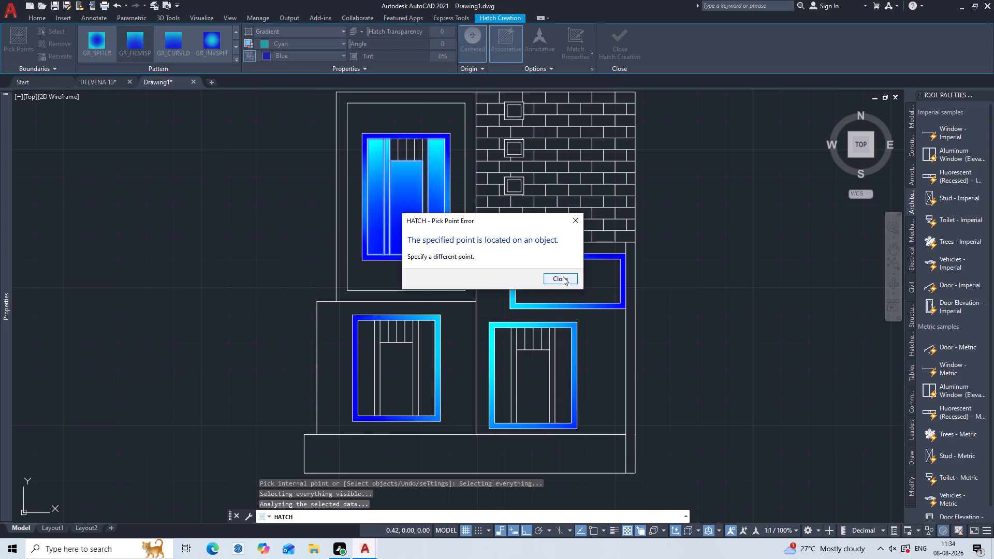
Add the upper window's four short top strips and right narrow vertical strip to the gradient hatch.
{"action": "double_click", "coordinate": [393, 146]}
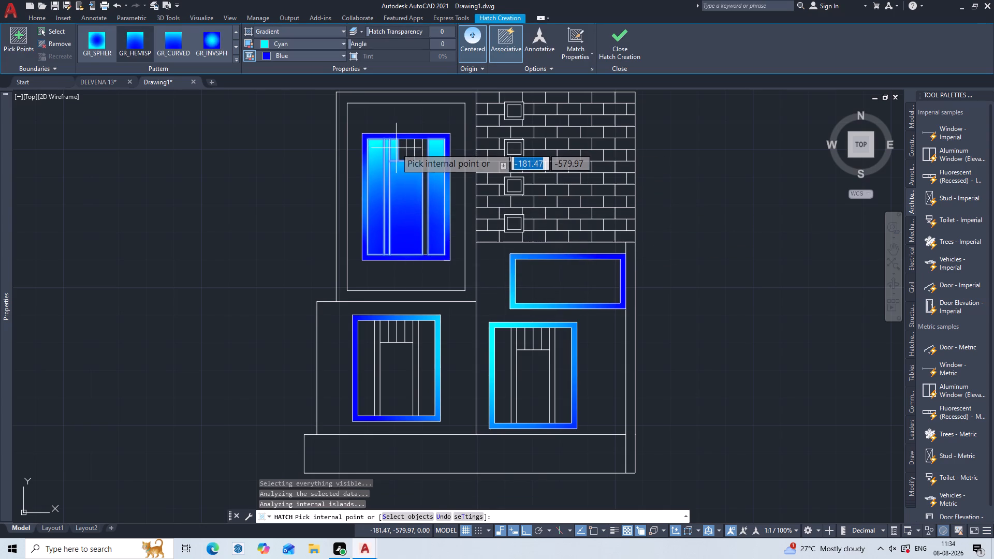
{"action": "left_click", "coordinate": [399, 150]}
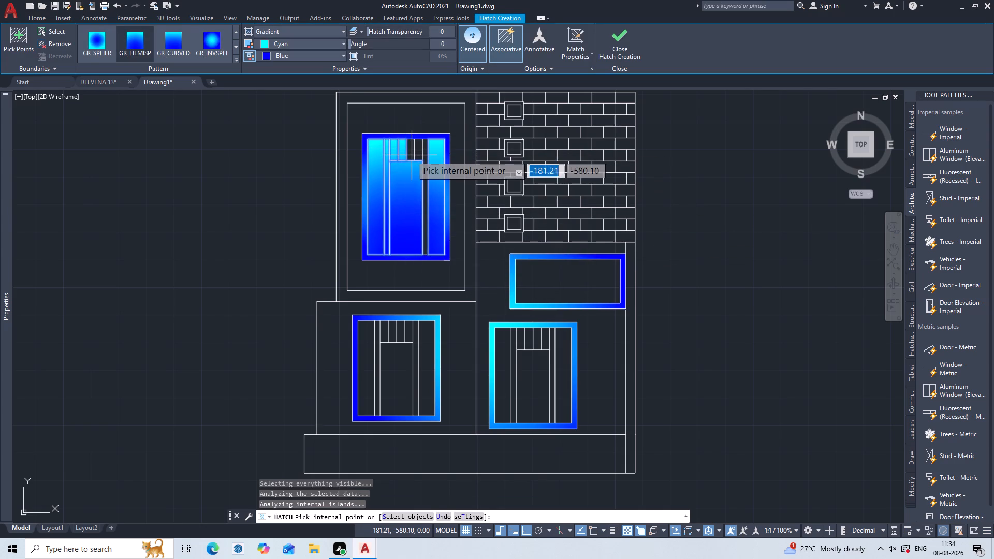
{"action": "left_click", "coordinate": [412, 155]}
{"action": "left_click", "coordinate": [418, 158]}
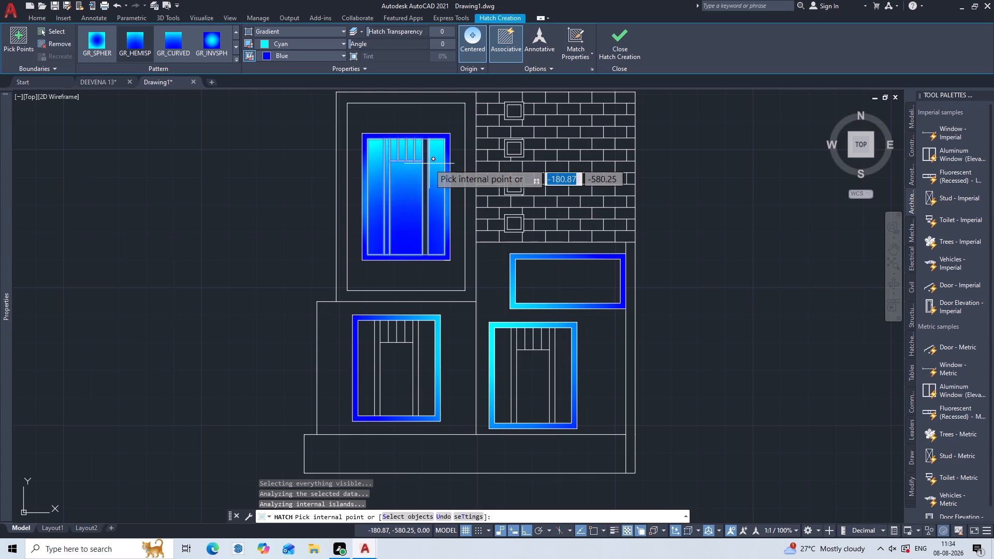
{"action": "left_click", "coordinate": [425, 171]}
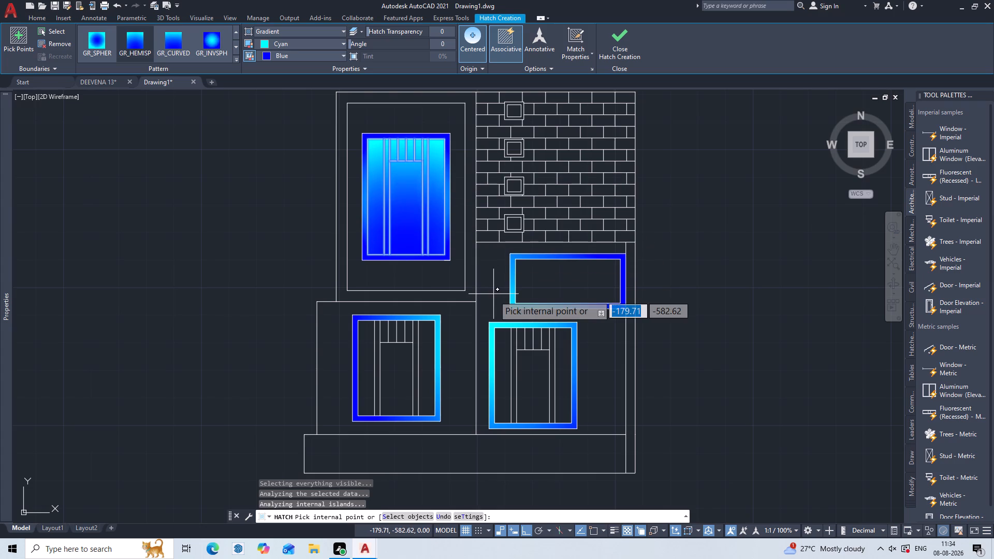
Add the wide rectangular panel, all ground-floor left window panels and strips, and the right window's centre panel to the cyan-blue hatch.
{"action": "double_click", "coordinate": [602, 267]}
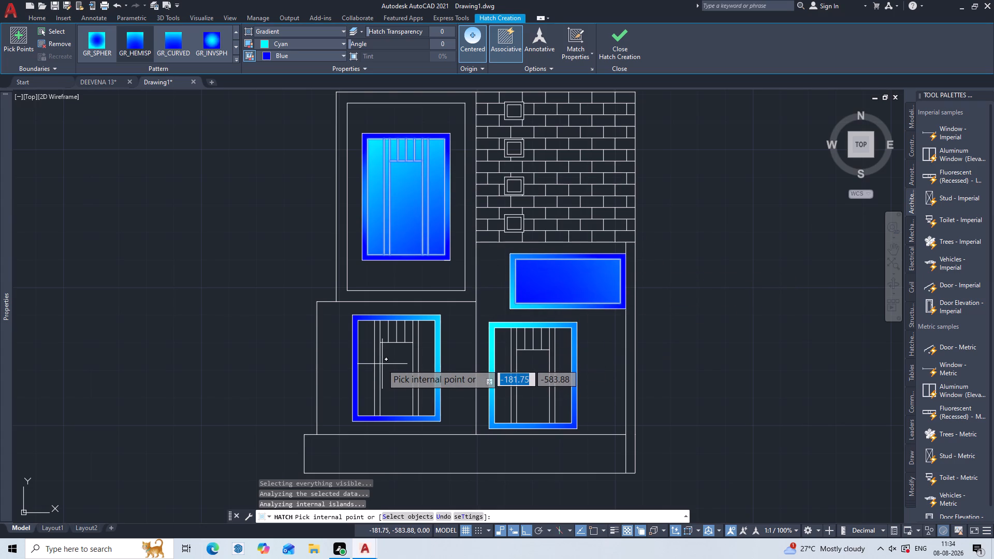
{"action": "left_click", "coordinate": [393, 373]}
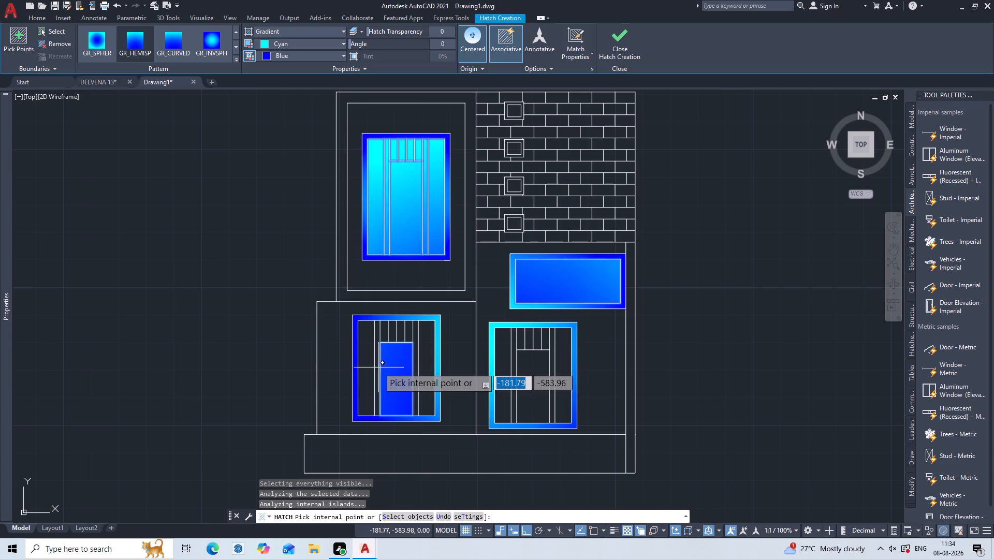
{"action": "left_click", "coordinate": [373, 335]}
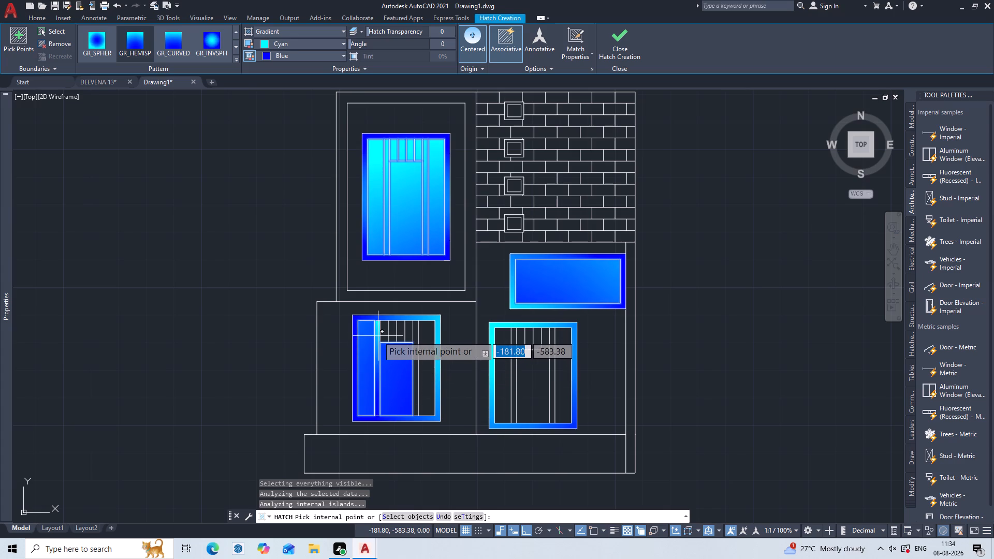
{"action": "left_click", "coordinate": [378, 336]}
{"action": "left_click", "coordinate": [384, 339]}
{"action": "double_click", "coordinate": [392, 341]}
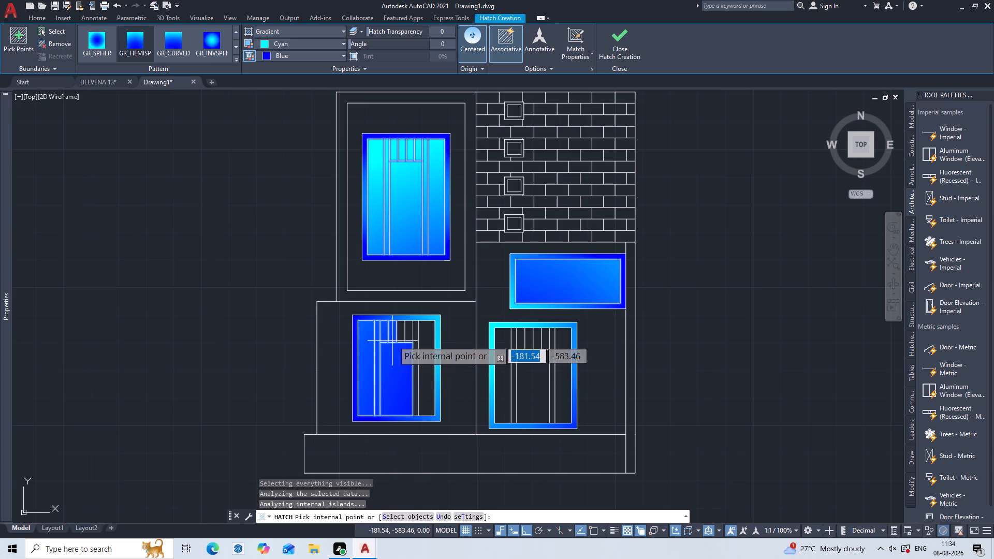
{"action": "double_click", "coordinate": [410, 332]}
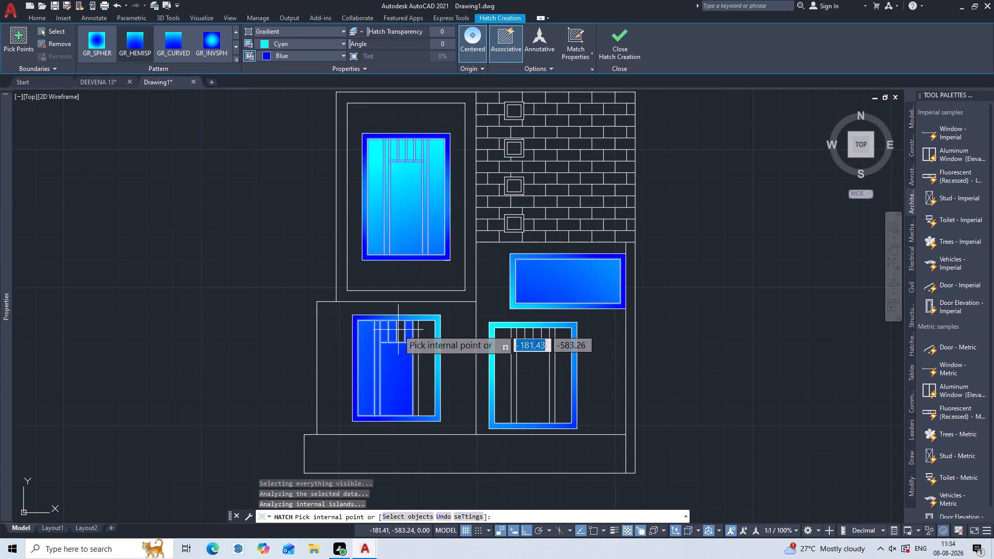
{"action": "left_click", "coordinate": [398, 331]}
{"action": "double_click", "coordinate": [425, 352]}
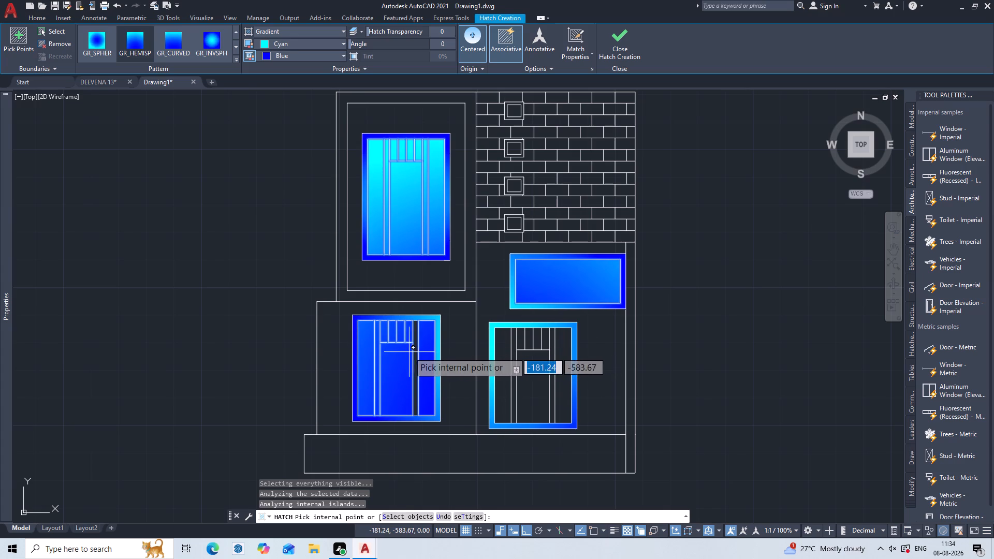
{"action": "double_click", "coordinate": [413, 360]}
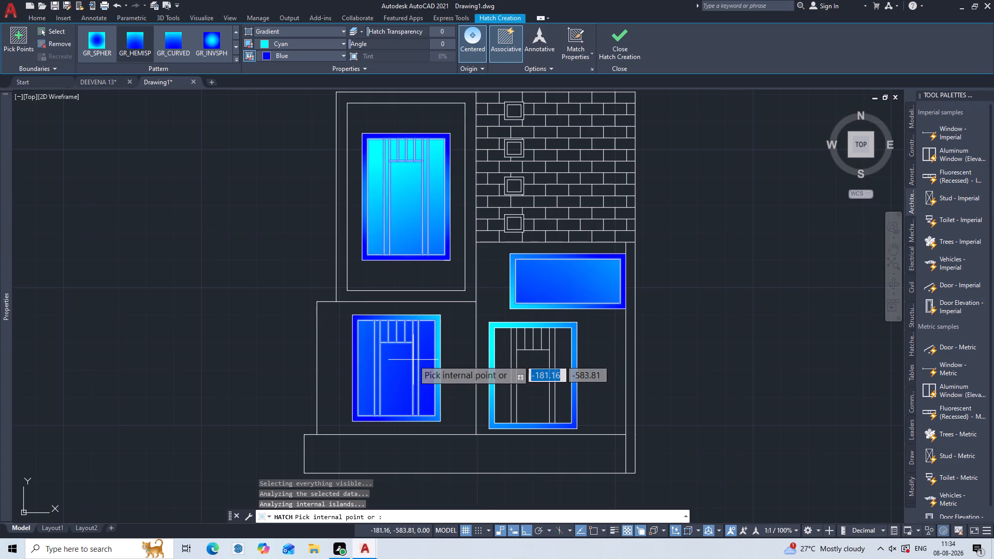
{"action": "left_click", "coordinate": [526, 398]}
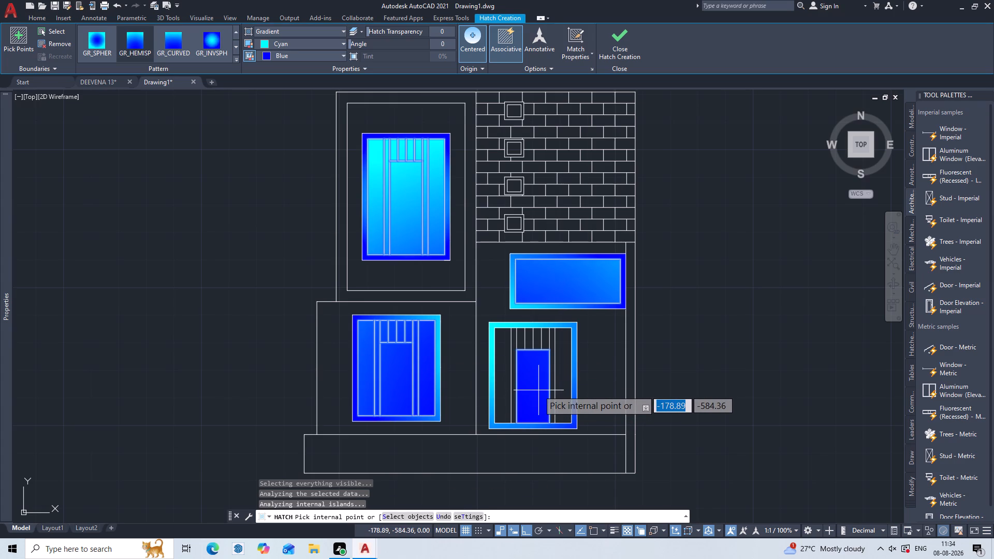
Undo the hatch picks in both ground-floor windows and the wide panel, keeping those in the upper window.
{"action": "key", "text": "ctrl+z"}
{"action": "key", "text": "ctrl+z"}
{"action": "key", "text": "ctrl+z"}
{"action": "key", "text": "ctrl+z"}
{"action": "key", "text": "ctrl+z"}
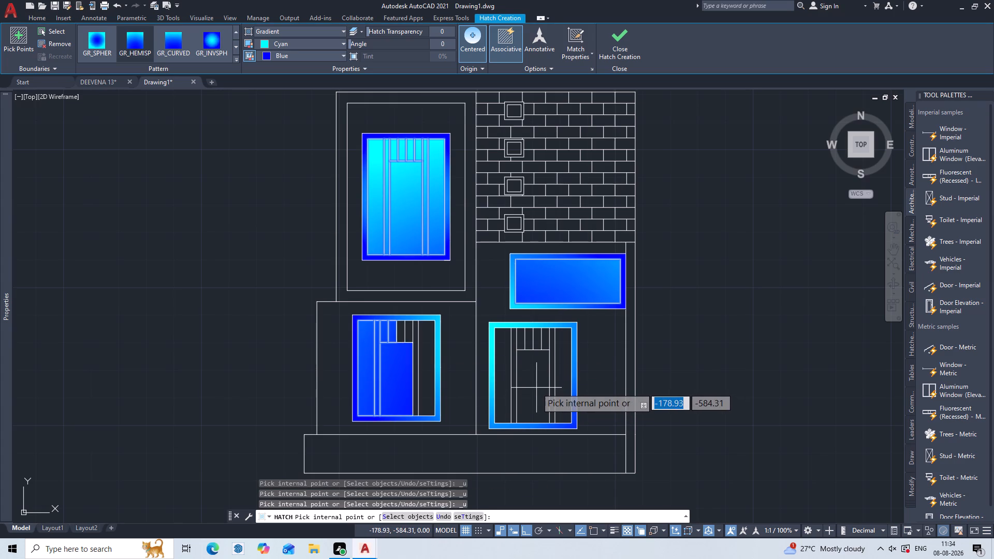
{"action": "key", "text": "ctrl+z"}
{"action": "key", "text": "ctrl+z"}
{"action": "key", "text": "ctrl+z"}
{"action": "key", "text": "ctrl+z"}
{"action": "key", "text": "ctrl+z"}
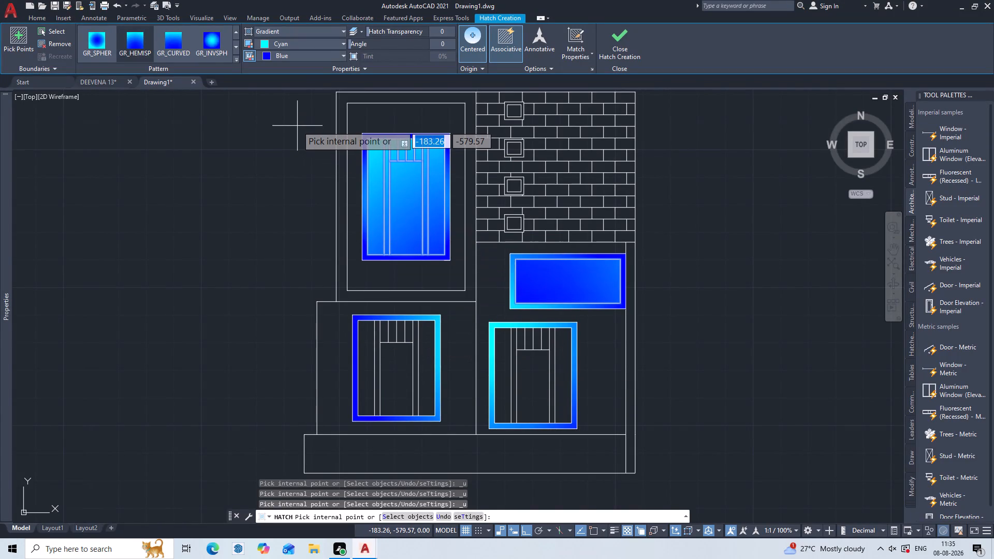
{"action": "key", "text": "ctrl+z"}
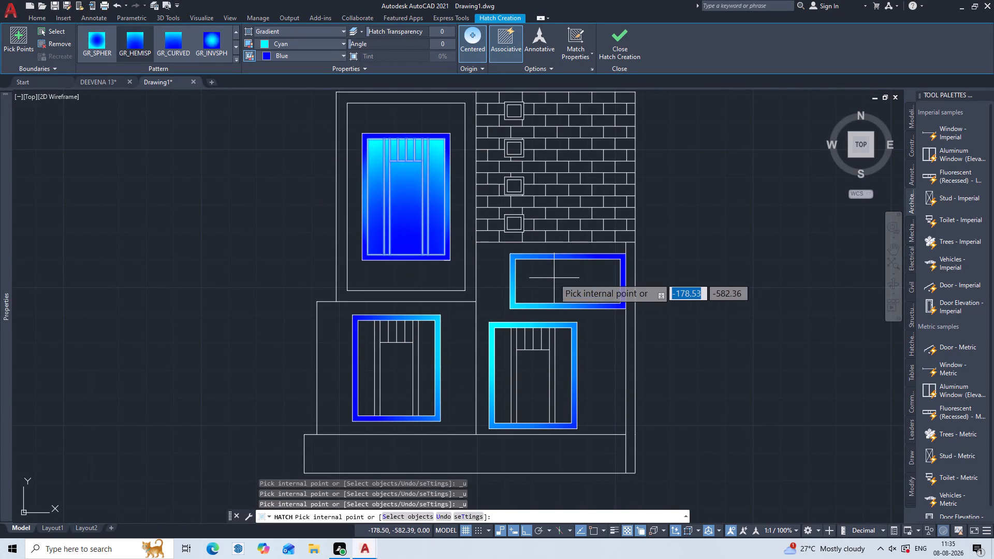
Set the gradient hatch's first colour to Cyan and its second colour to 16,86,137.
{"action": "left_click", "coordinate": [274, 42]}
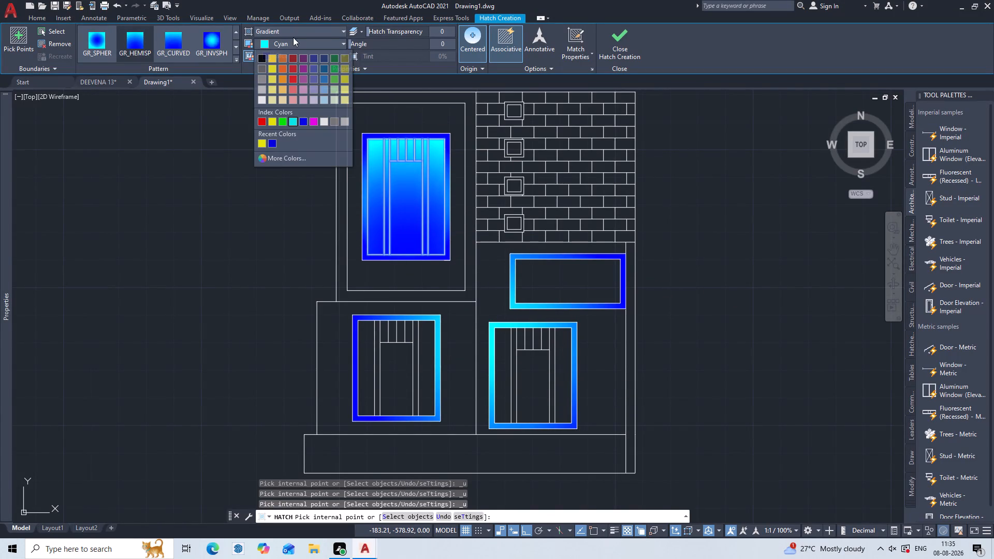
{"action": "left_click", "coordinate": [291, 120]}
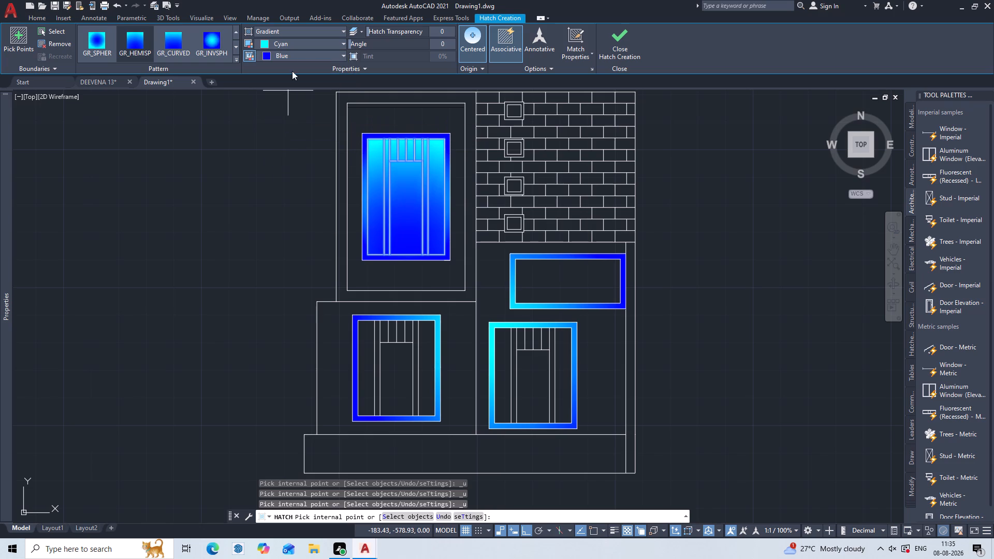
{"action": "left_click", "coordinate": [299, 56]}
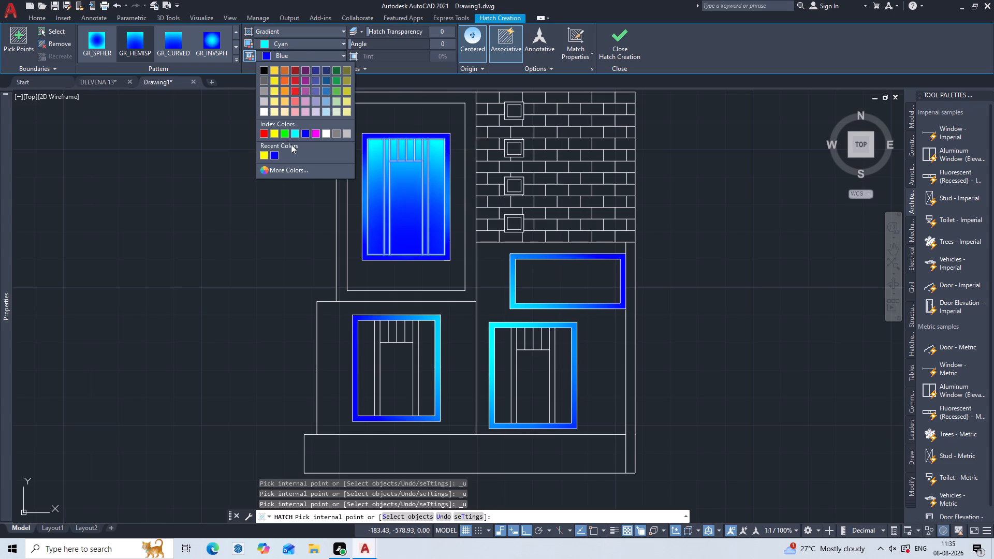
{"action": "triple_click", "coordinate": [326, 83]}
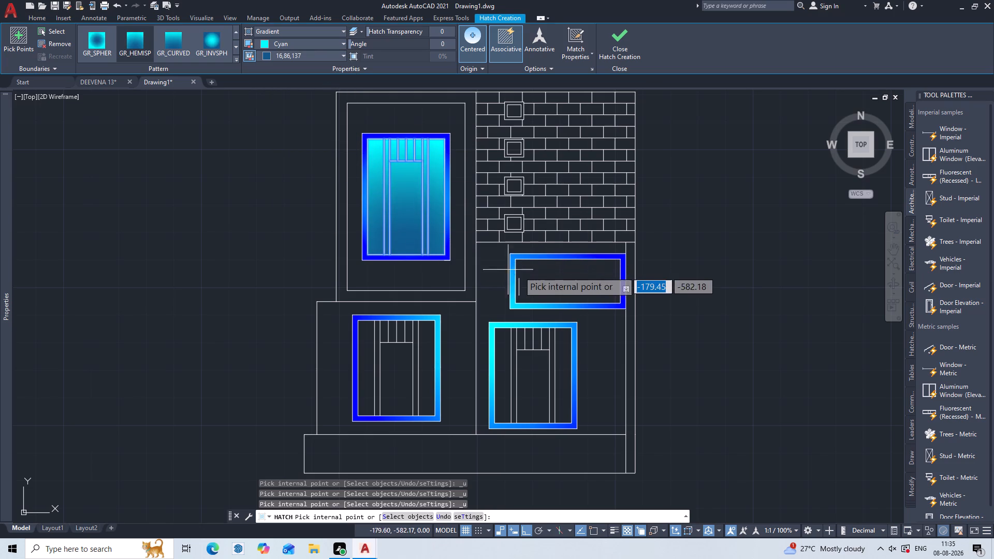
Add the wide rectangular panel and all panels and narrow strips of the ground-floor left window to the gradient hatch.
{"action": "left_click", "coordinate": [545, 281]}
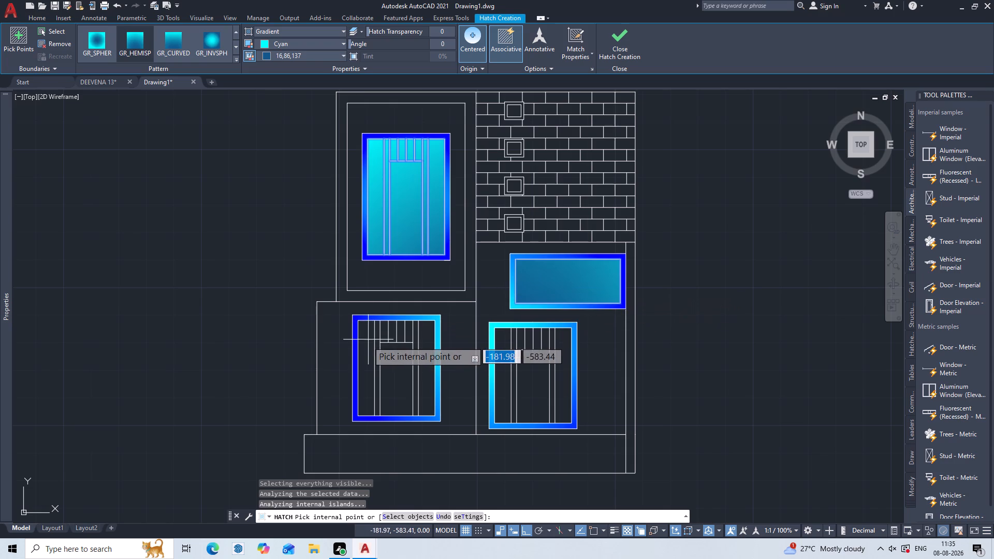
{"action": "double_click", "coordinate": [378, 351]}
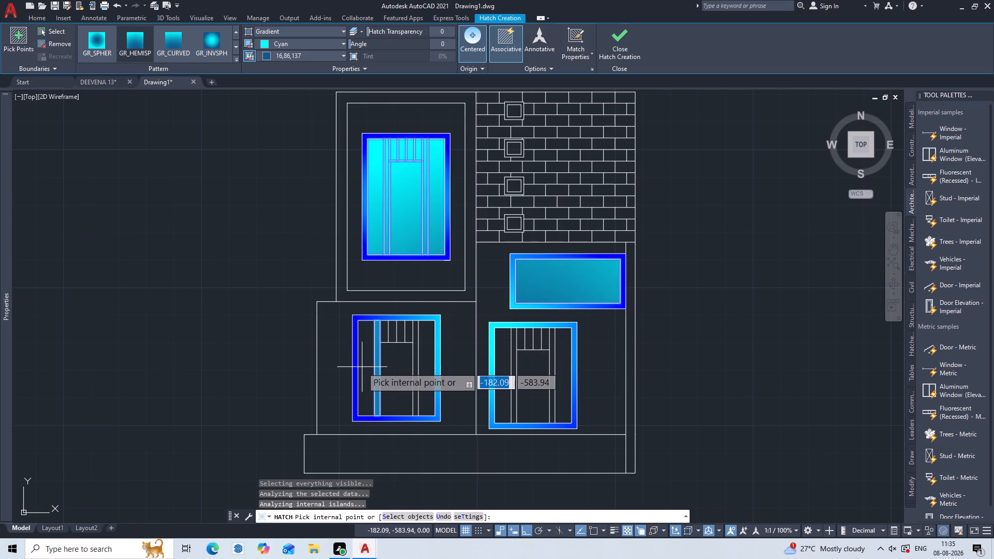
{"action": "left_click", "coordinate": [363, 371]}
{"action": "double_click", "coordinate": [392, 381]}
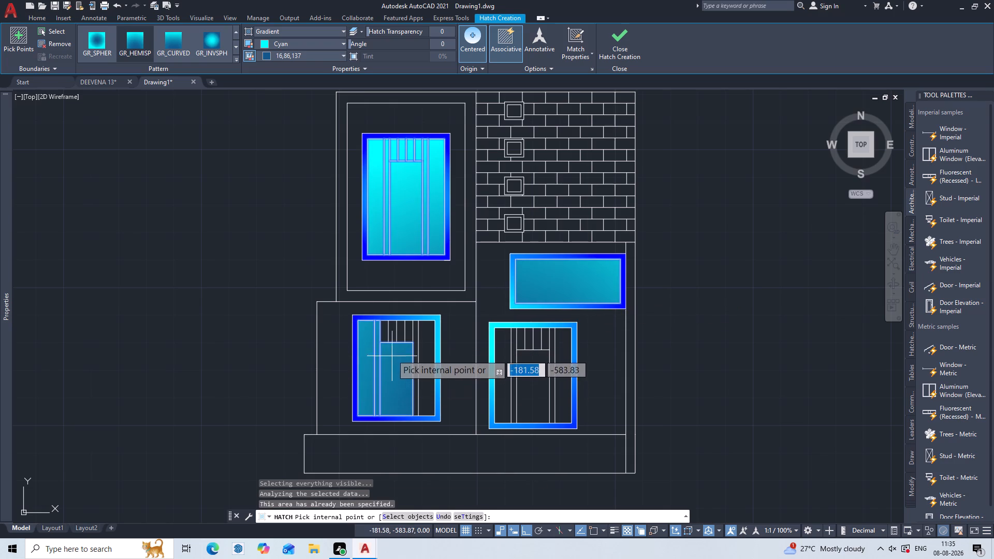
{"action": "left_click", "coordinate": [391, 333]}
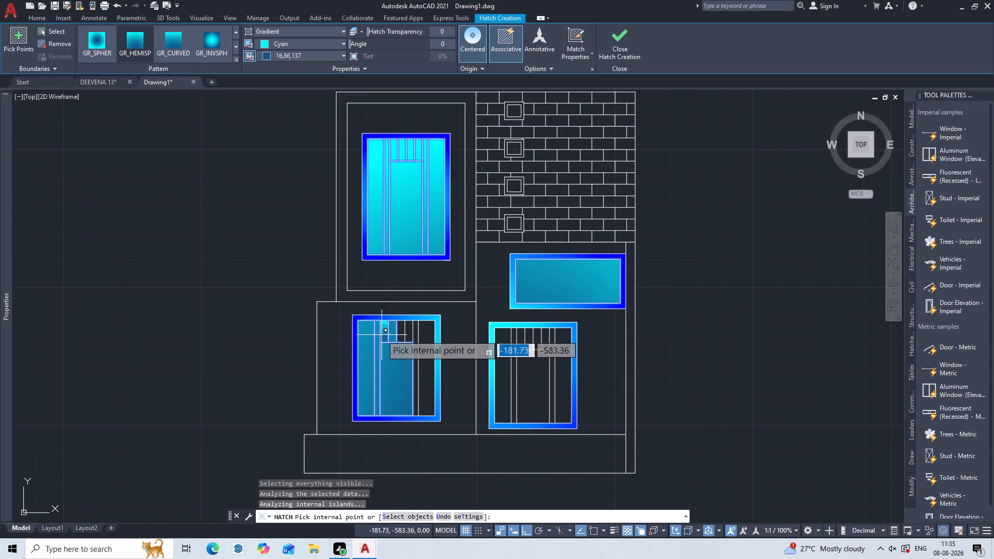
{"action": "left_click", "coordinate": [382, 335]}
{"action": "left_click", "coordinate": [408, 331]}
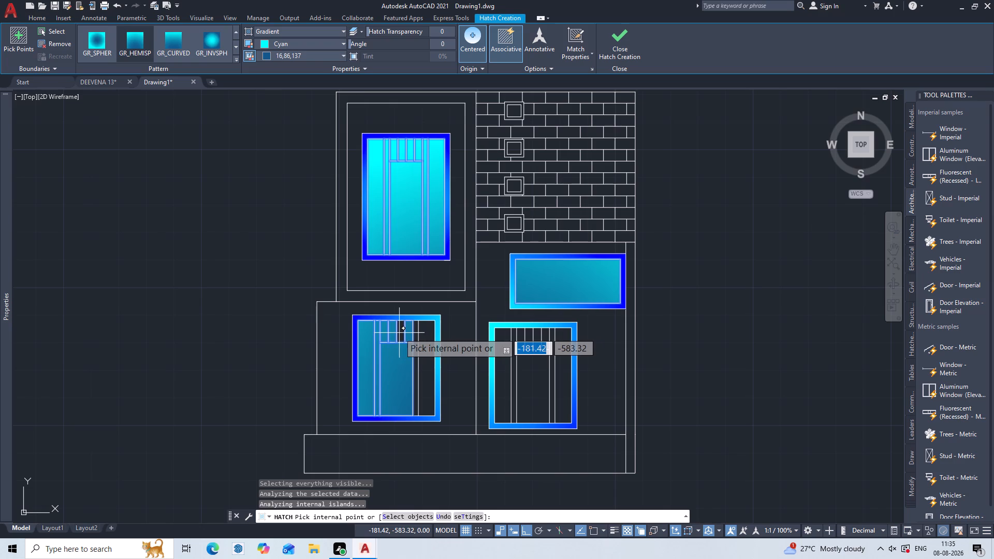
{"action": "double_click", "coordinate": [399, 333]}
{"action": "left_click", "coordinate": [425, 341]}
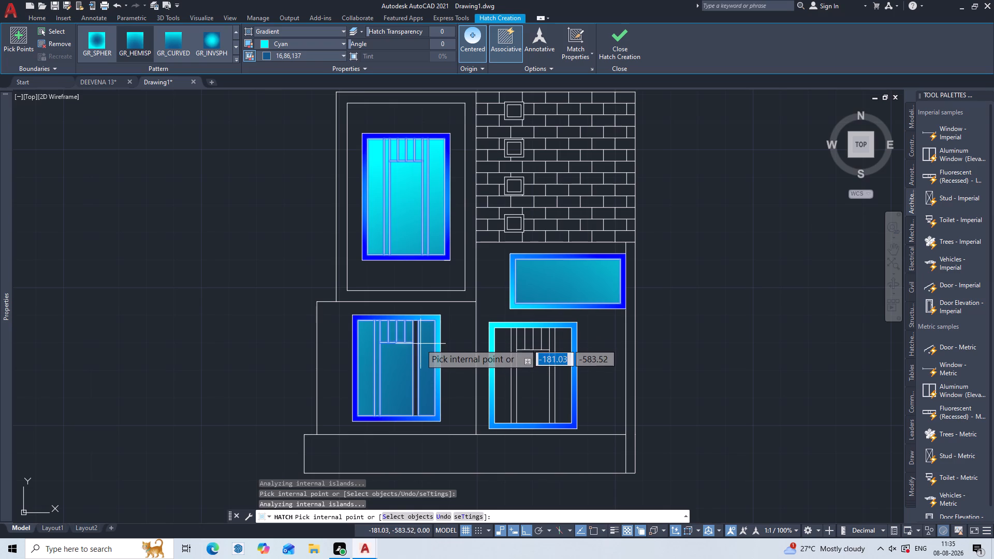
{"action": "left_click", "coordinate": [413, 357]}
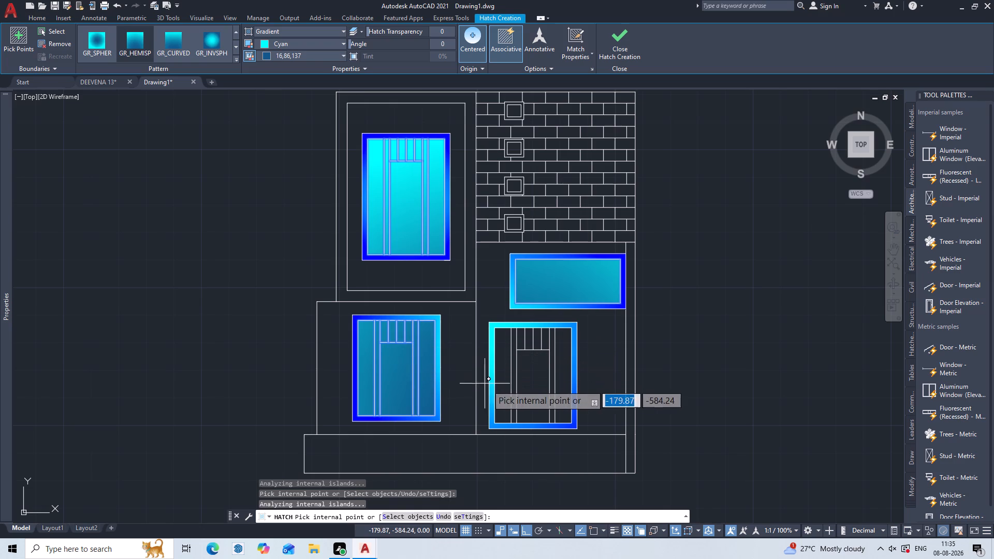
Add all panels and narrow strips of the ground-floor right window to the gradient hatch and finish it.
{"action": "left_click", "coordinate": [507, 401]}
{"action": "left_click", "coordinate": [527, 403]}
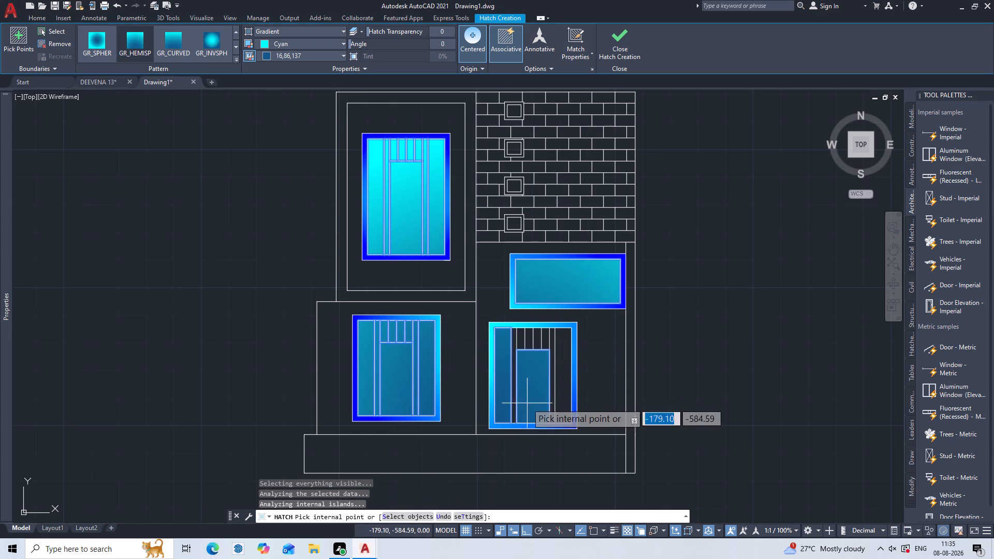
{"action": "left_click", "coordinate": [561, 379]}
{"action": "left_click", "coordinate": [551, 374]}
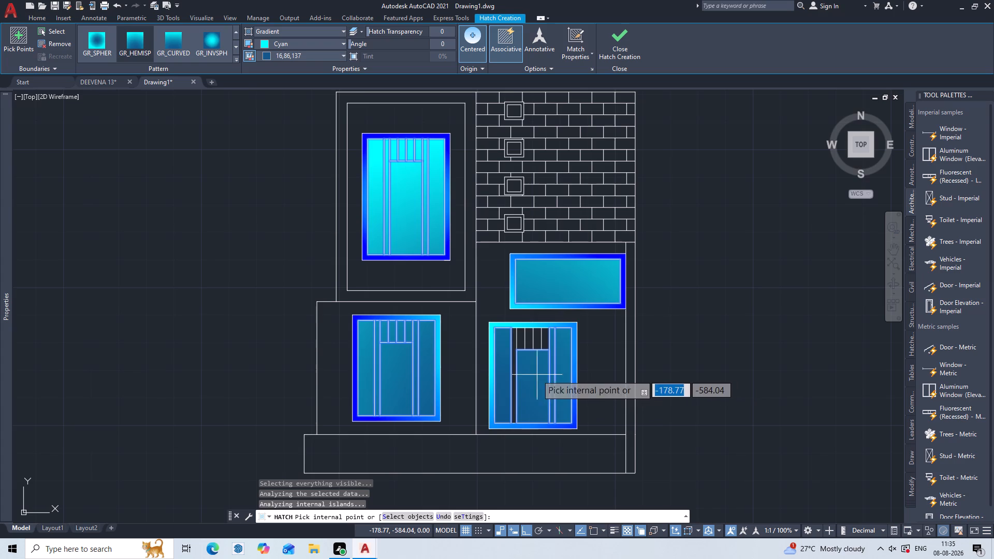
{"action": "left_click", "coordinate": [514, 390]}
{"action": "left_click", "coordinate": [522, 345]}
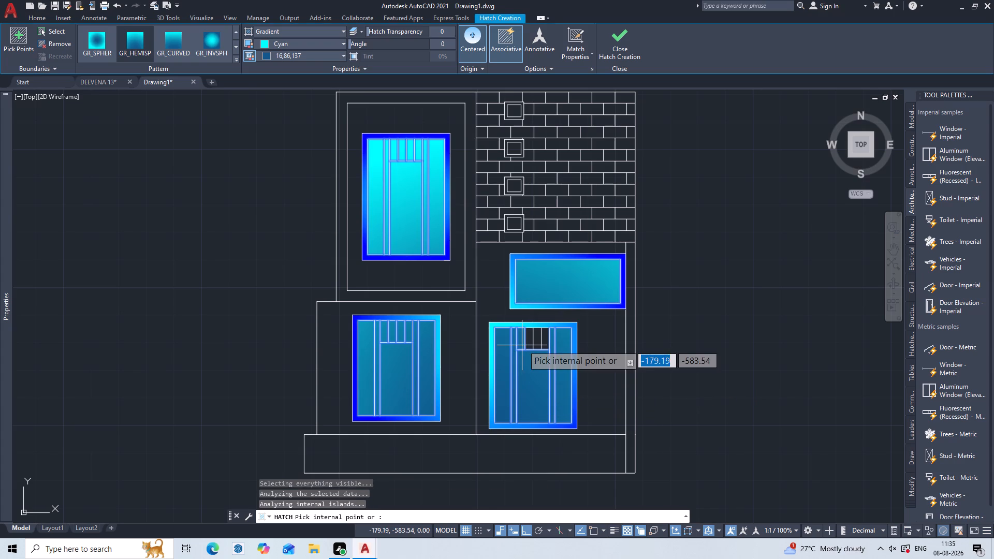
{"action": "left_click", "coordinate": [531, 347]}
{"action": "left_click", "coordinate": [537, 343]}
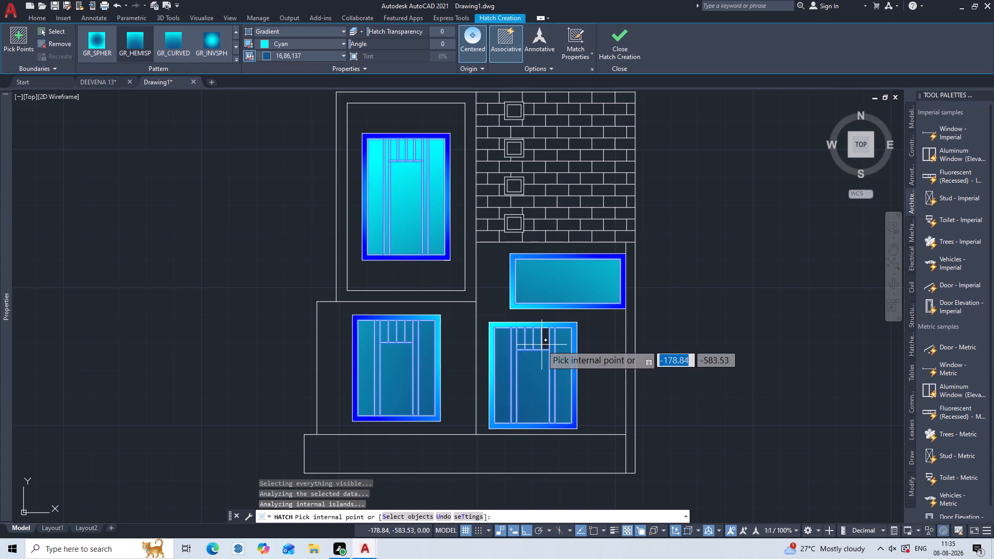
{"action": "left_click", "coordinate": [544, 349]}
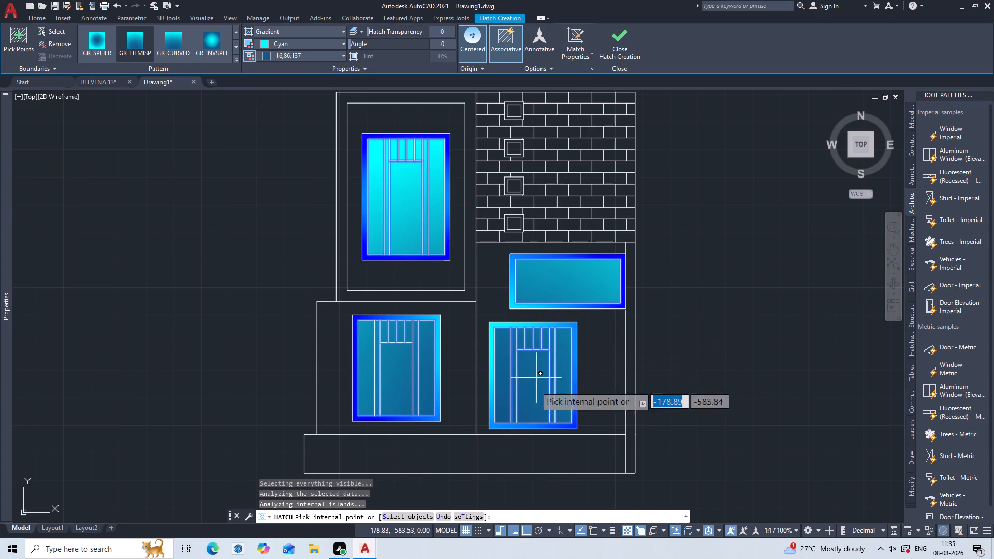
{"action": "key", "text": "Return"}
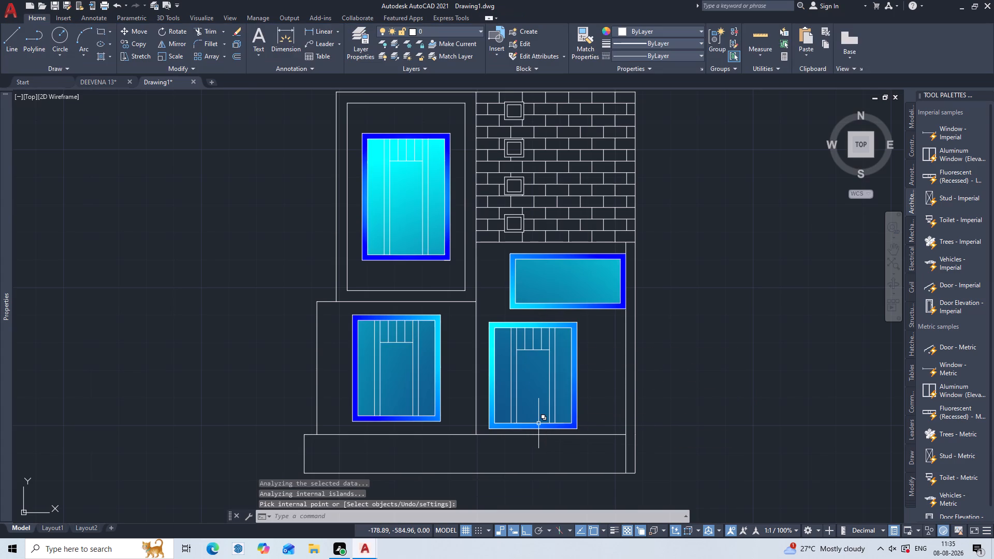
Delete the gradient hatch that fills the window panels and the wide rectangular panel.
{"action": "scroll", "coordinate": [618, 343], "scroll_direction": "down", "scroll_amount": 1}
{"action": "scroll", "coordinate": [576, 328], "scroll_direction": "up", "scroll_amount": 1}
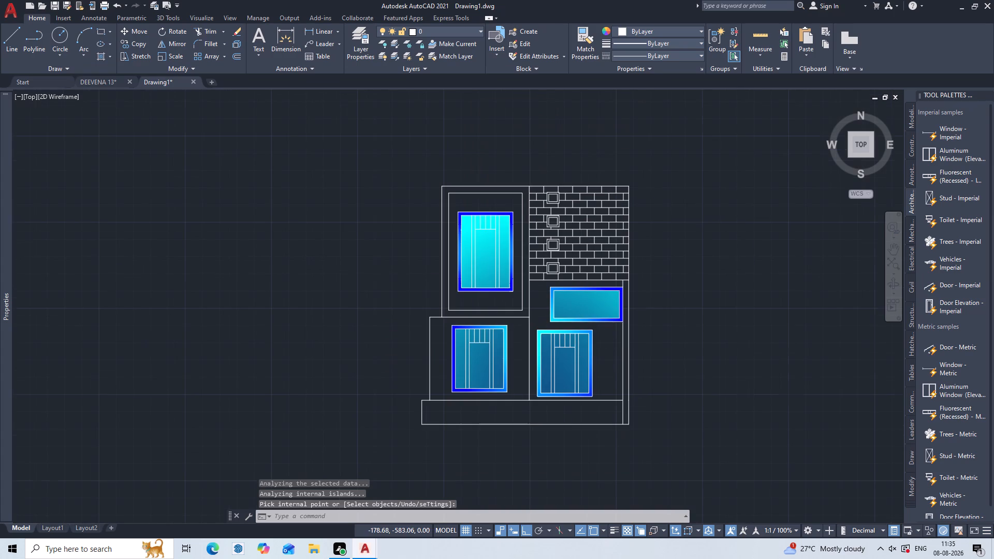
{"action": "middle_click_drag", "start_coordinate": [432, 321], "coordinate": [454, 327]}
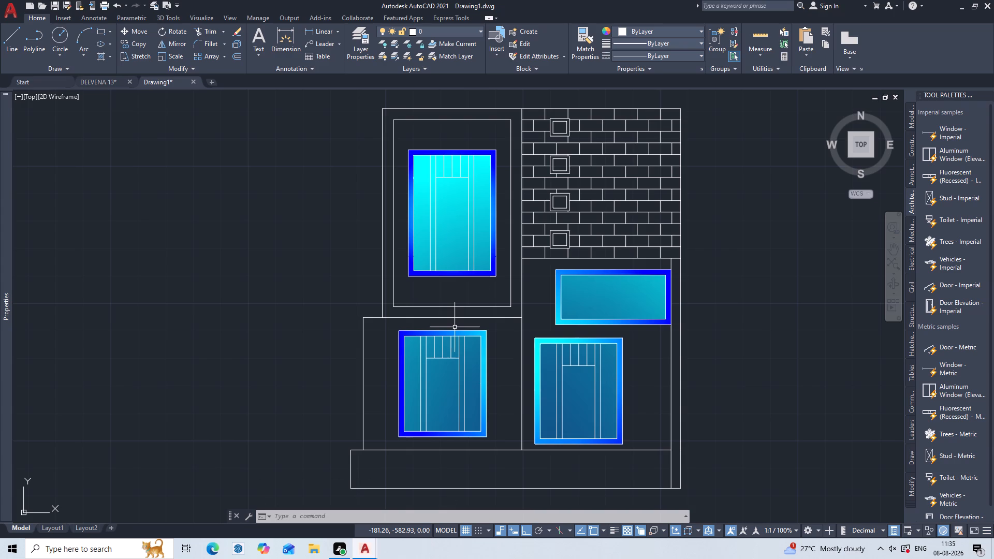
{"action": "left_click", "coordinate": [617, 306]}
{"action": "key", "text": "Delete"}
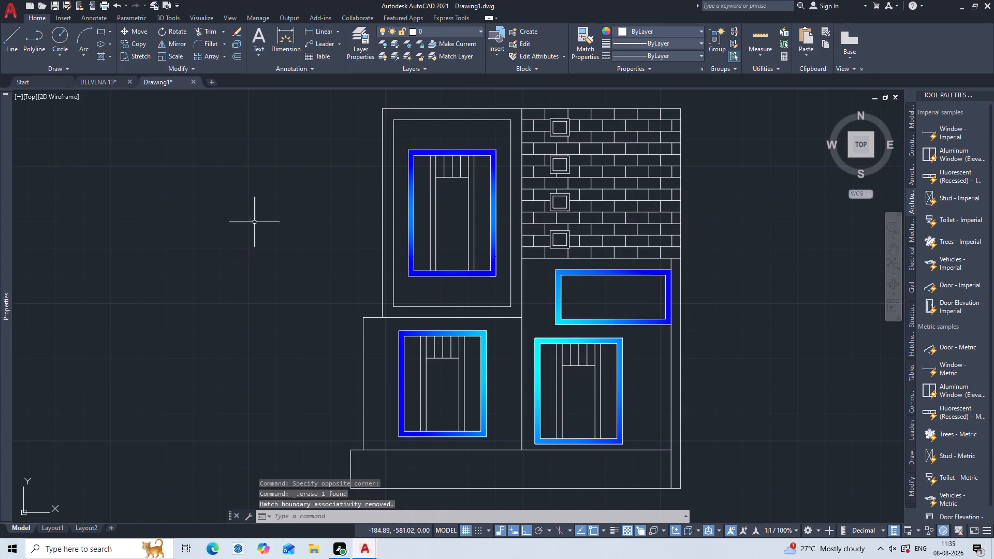
Hatch all panels and narrow strips of the upper window with the GR_HEMISP gradient in Cyan and 16,86,137.
{"action": "key", "text": "h"}
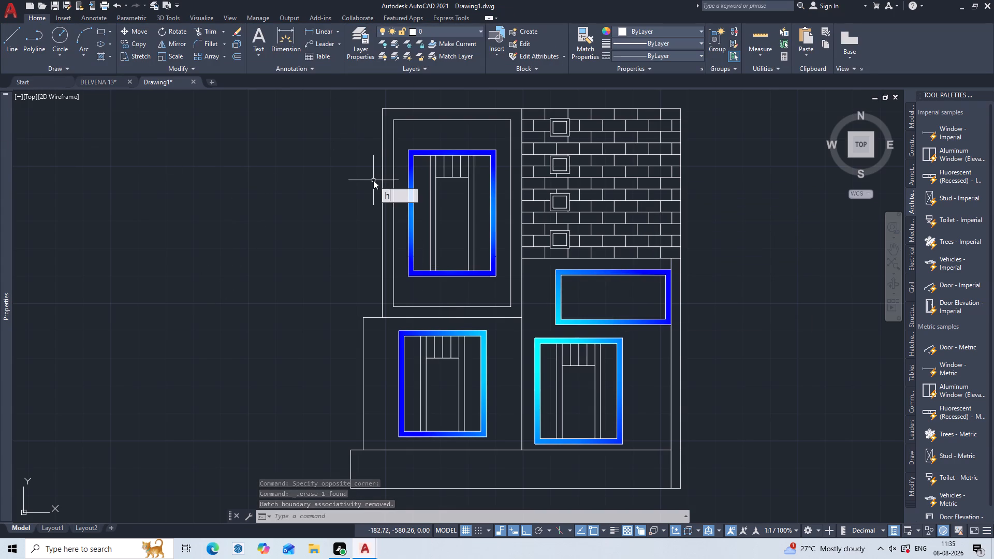
{"action": "key", "text": "Return"}
{"action": "scroll", "coordinate": [211, 48], "scroll_direction": "down", "scroll_amount": 6}
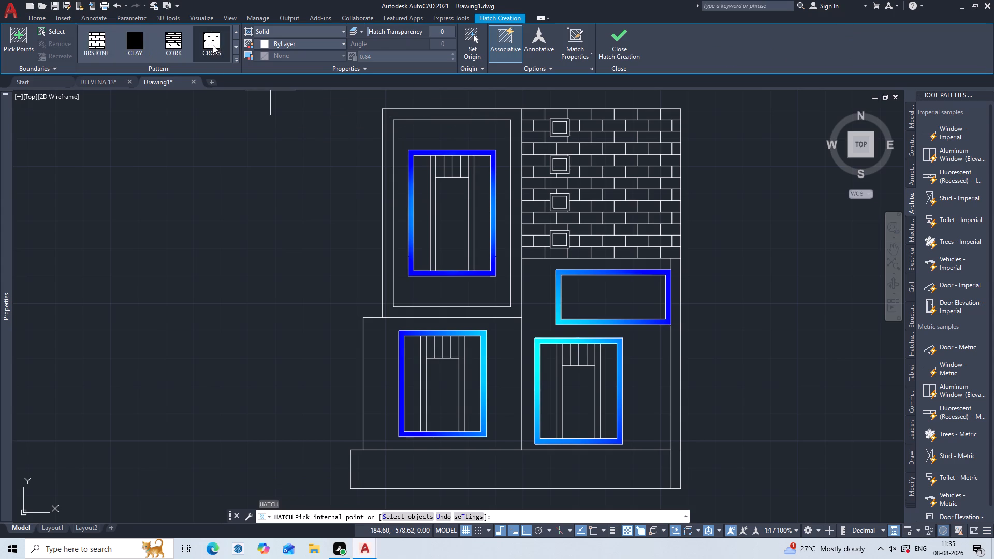
{"action": "scroll", "coordinate": [213, 45], "scroll_direction": "down", "scroll_amount": 4}
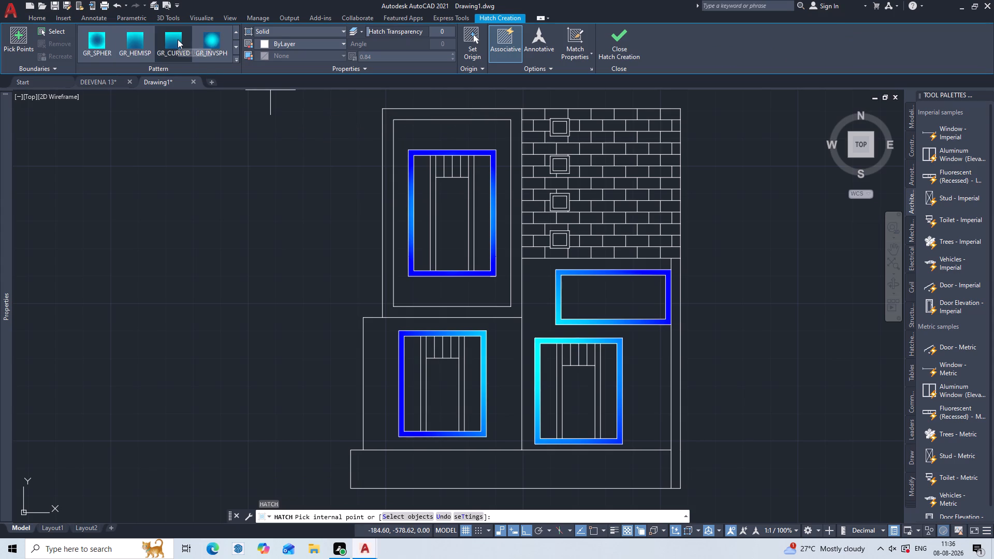
{"action": "scroll", "coordinate": [178, 39], "scroll_direction": "down", "scroll_amount": 1}
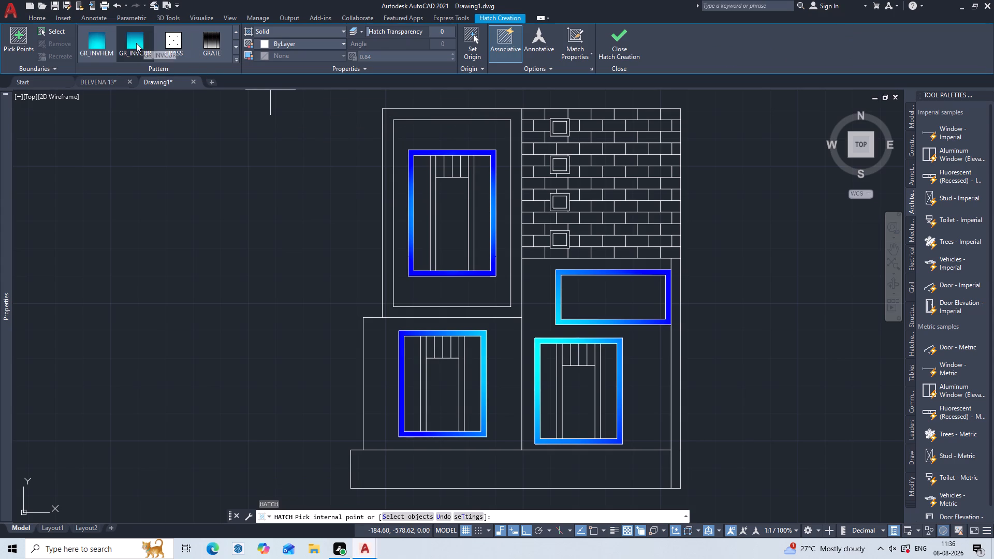
{"action": "scroll", "coordinate": [136, 43], "scroll_direction": "up", "scroll_amount": 1}
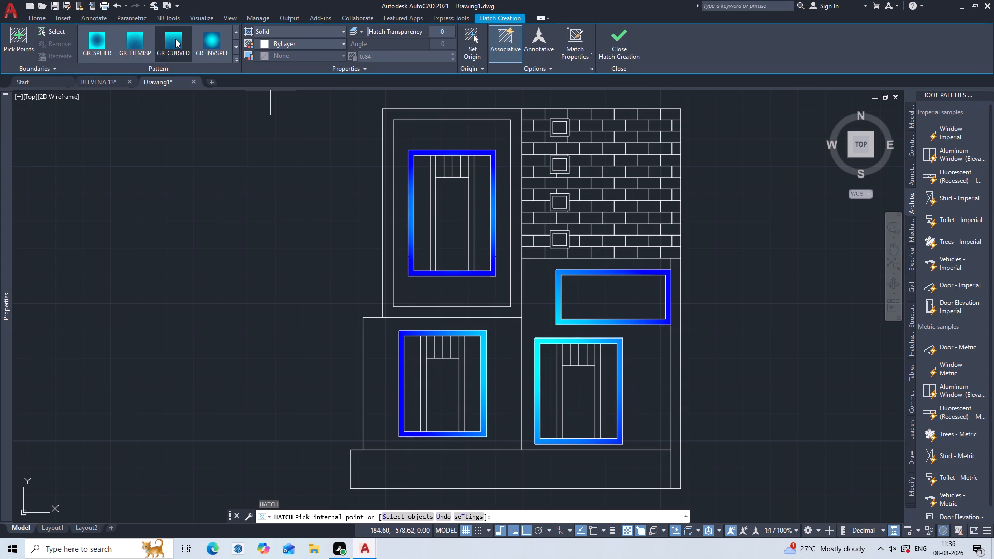
{"action": "left_click", "coordinate": [143, 38]}
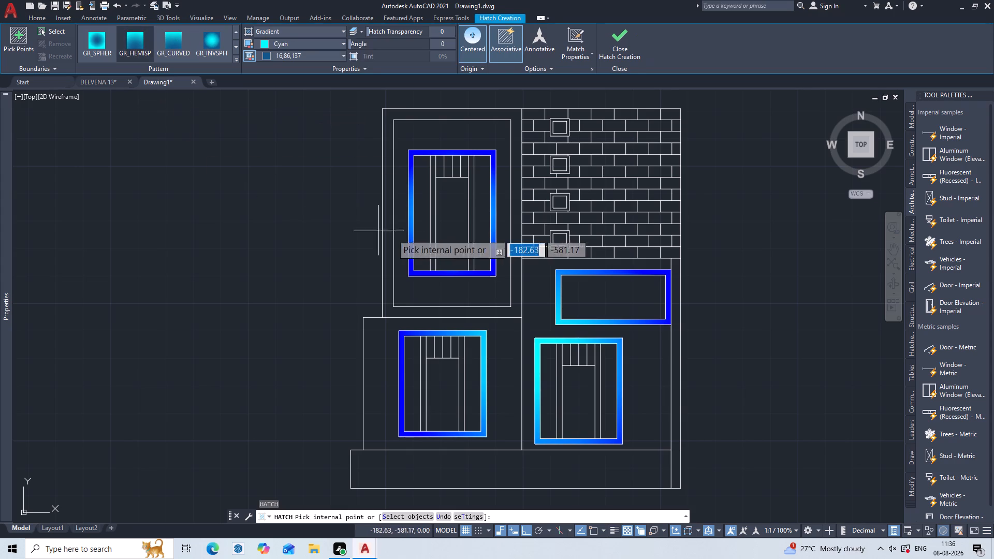
{"action": "double_click", "coordinate": [446, 204]}
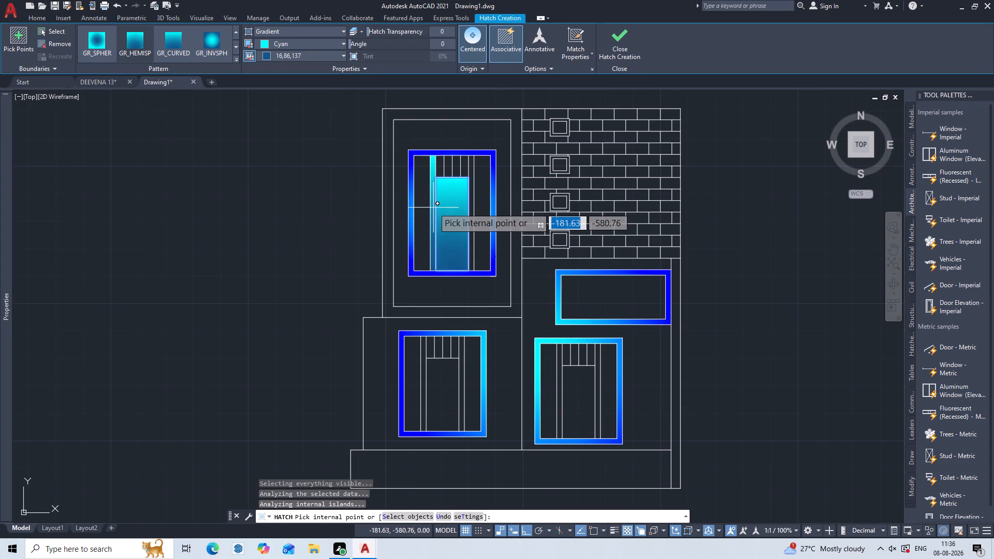
{"action": "left_click", "coordinate": [433, 208]}
{"action": "double_click", "coordinate": [426, 207]}
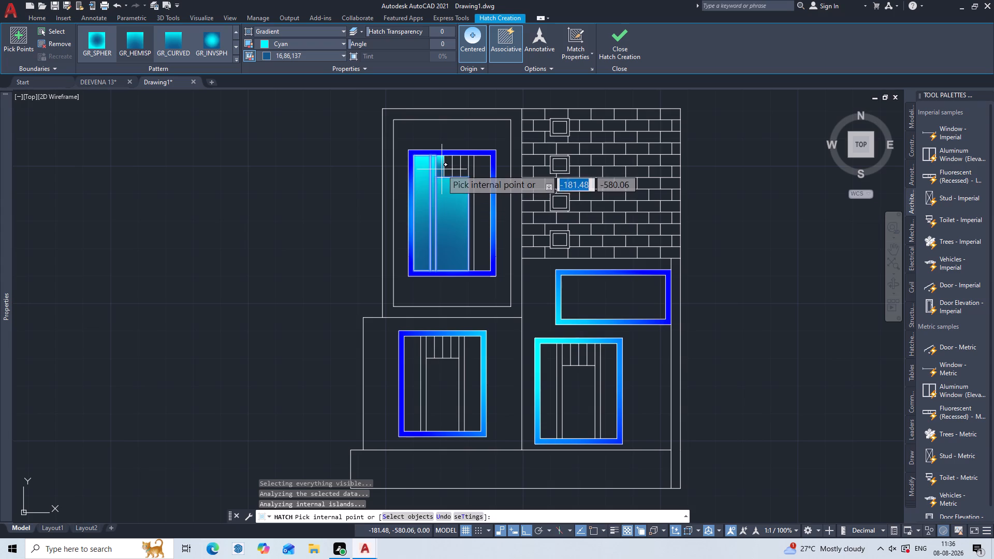
{"action": "triple_click", "coordinate": [442, 169]}
{"action": "left_click", "coordinate": [449, 168]}
{"action": "left_click", "coordinate": [456, 172]}
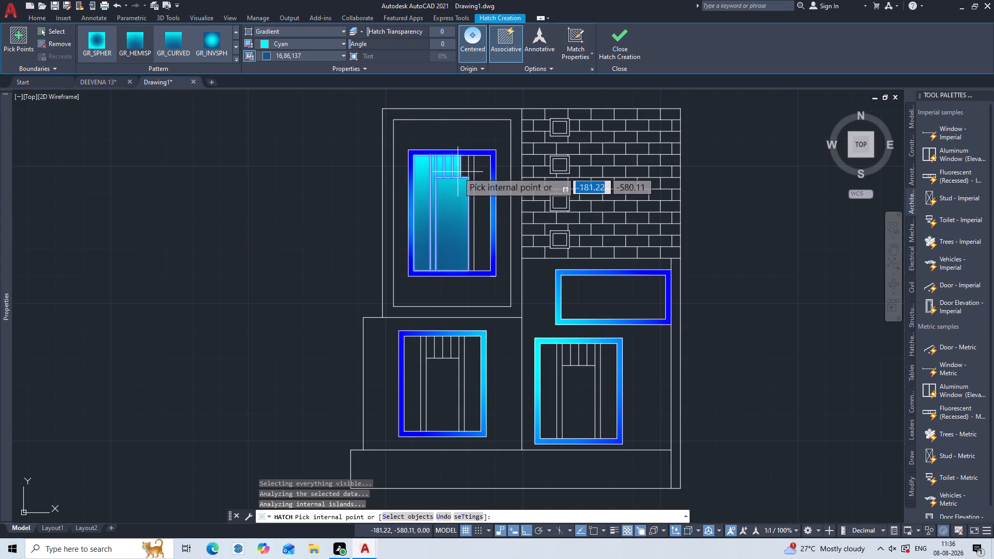
{"action": "left_click", "coordinate": [464, 173]}
{"action": "double_click", "coordinate": [470, 175]}
{"action": "double_click", "coordinate": [481, 186]}
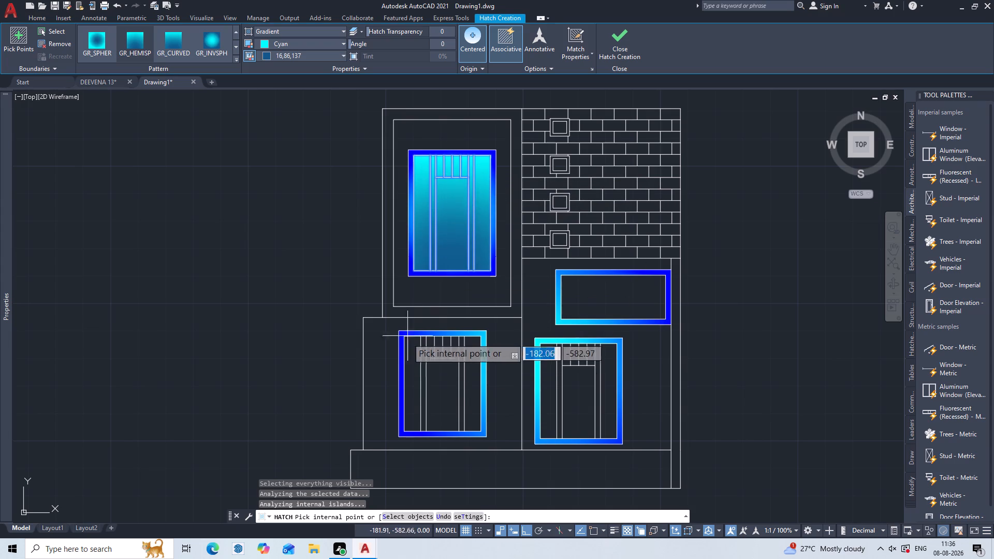
Add the wide rectangular panel and all panels and narrow strips of the ground-floor left window to the gradient hatch.
{"action": "left_click", "coordinate": [420, 378]}
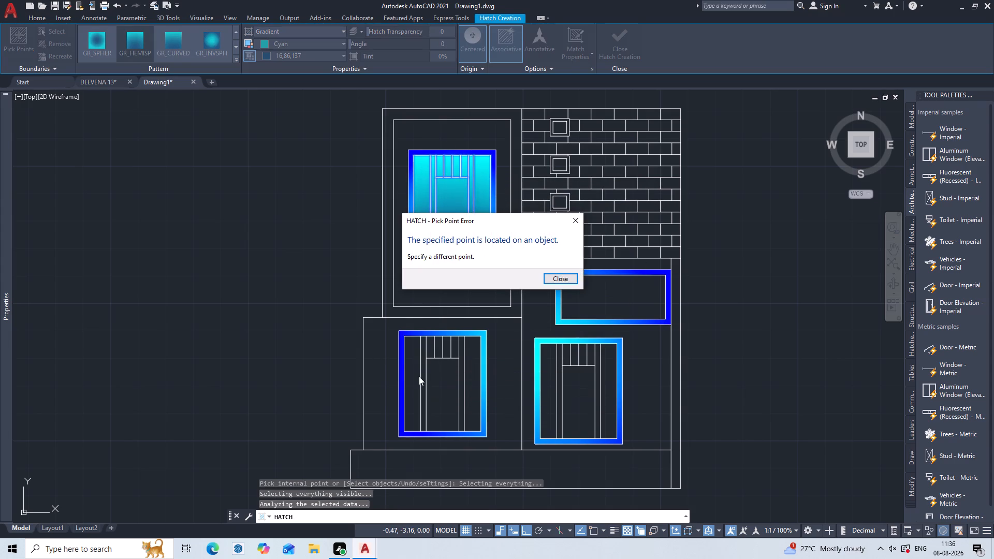
{"action": "triple_click", "coordinate": [563, 278]}
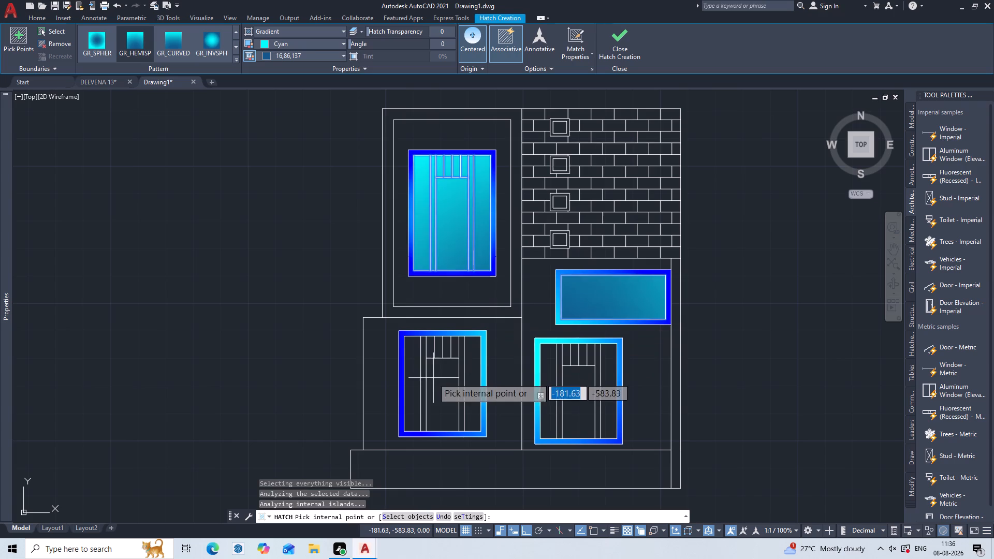
{"action": "triple_click", "coordinate": [433, 378]}
{"action": "left_click", "coordinate": [414, 375]}
{"action": "triple_click", "coordinate": [423, 382]}
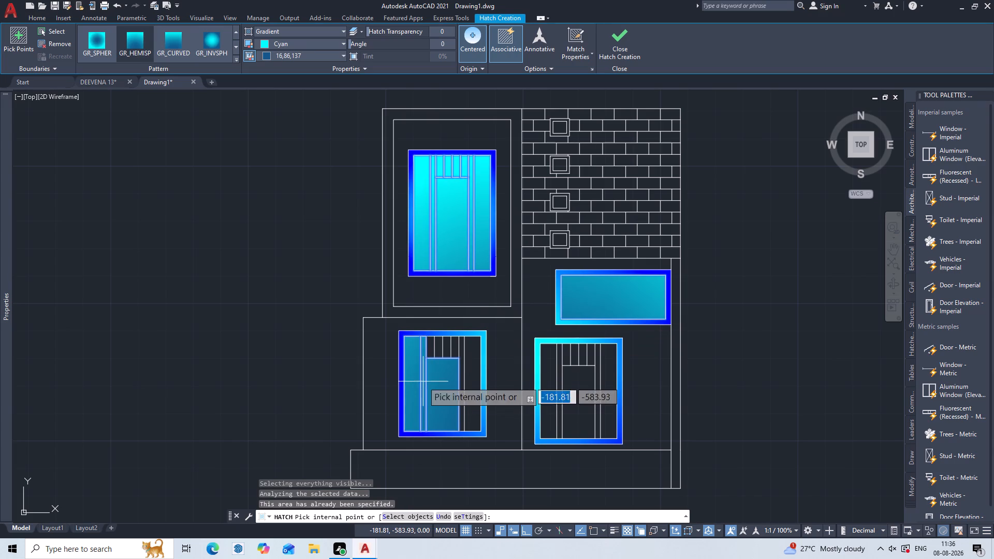
{"action": "triple_click", "coordinate": [435, 342]}
{"action": "triple_click", "coordinate": [431, 341]}
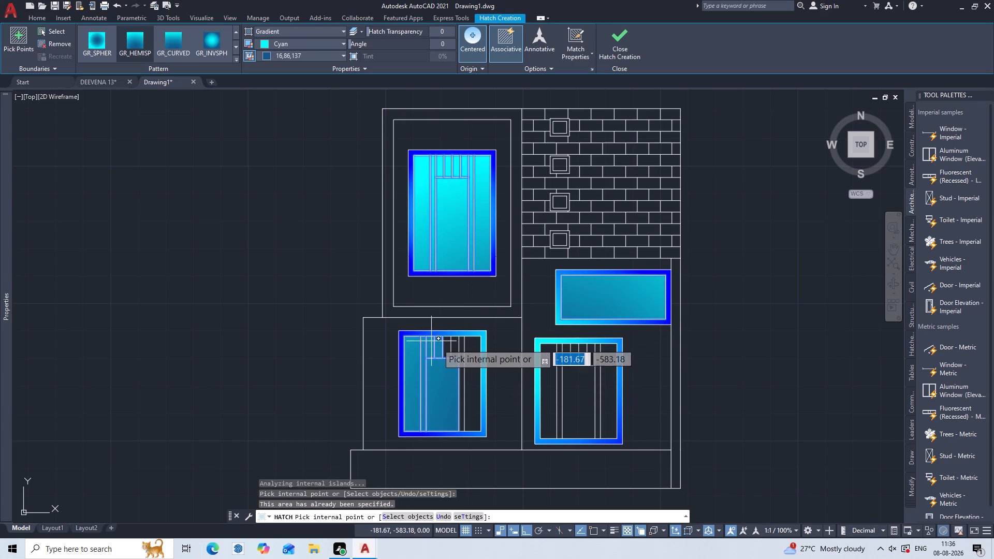
{"action": "left_click", "coordinate": [446, 348]}
{"action": "left_click", "coordinate": [455, 355]}
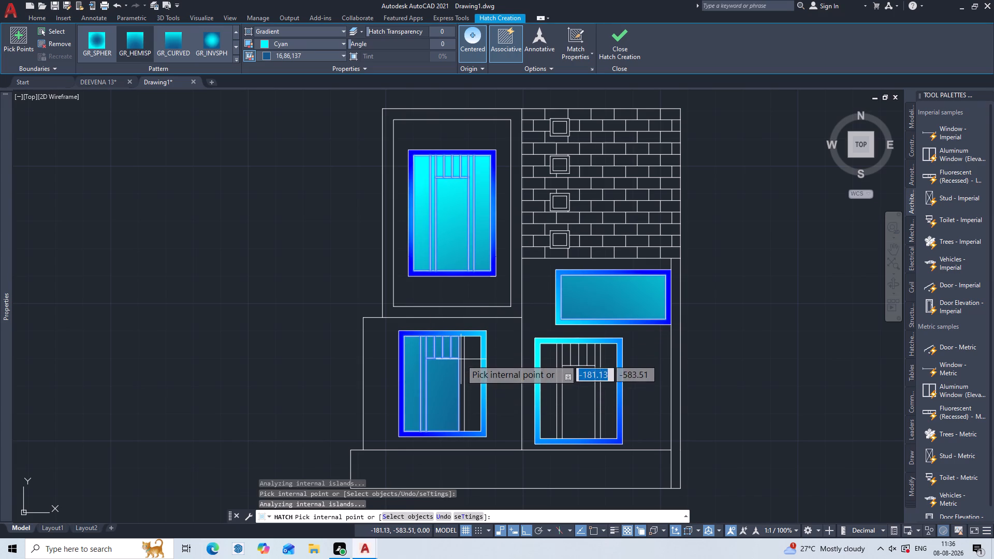
{"action": "double_click", "coordinate": [461, 359]}
{"action": "double_click", "coordinate": [467, 370]}
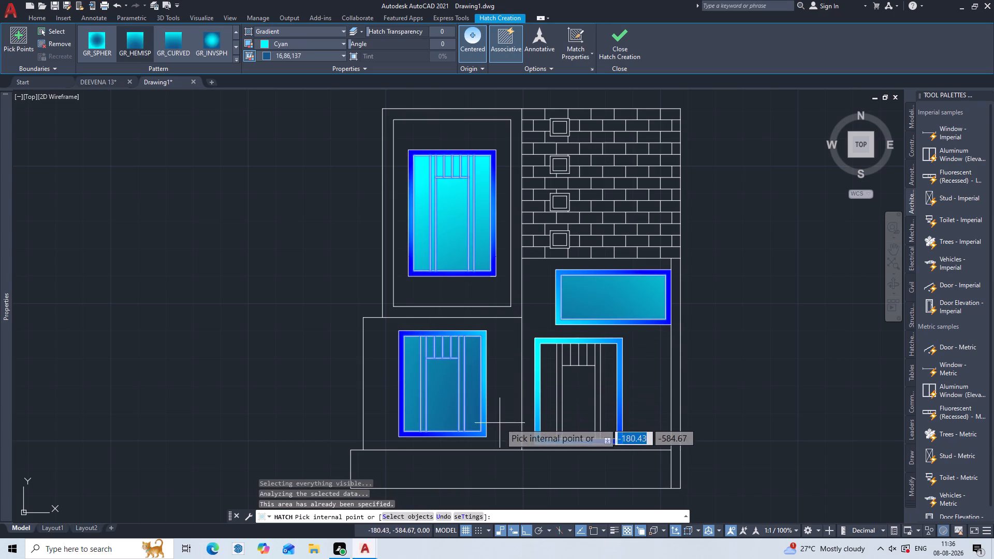
Add all panels and narrow strips of the ground-floor right window to the gradient hatch and finish it.
{"action": "double_click", "coordinate": [586, 390]}
{"action": "triple_click", "coordinate": [606, 395]}
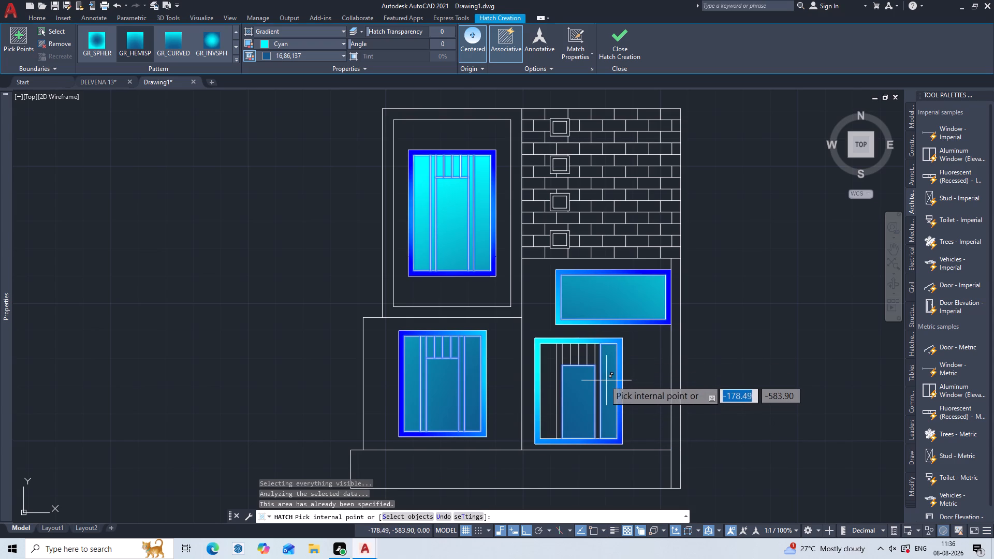
{"action": "left_click", "coordinate": [597, 378]}
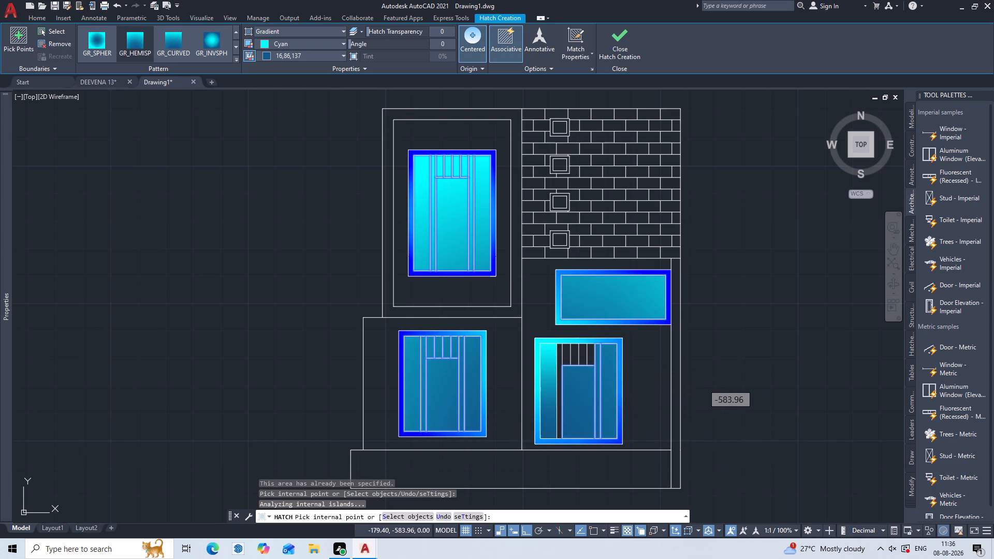
{"action": "double_click", "coordinate": [556, 384]}
{"action": "triple_click", "coordinate": [559, 385]}
{"action": "left_click", "coordinate": [559, 385]}
{"action": "triple_click", "coordinate": [566, 359]}
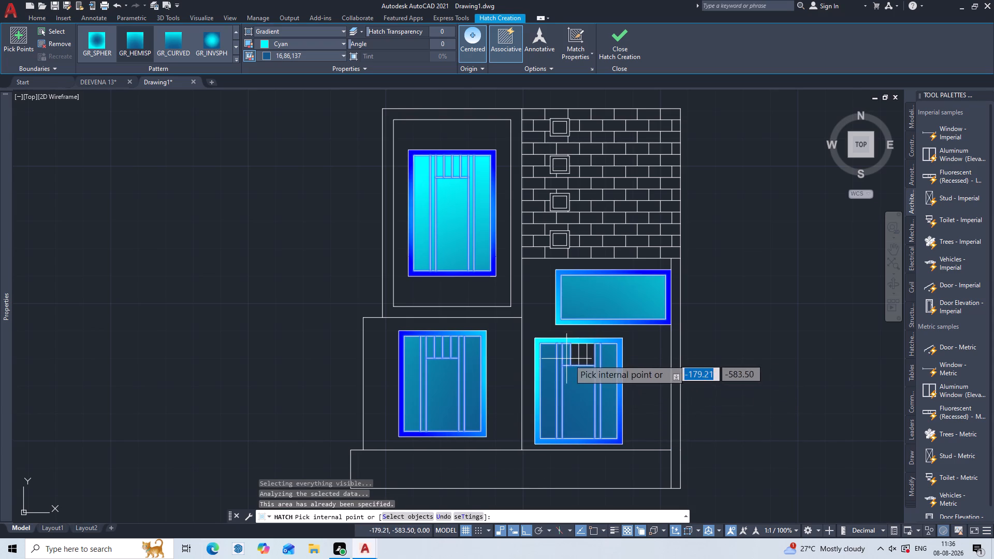
{"action": "double_click", "coordinate": [576, 362]}
{"action": "double_click", "coordinate": [588, 359]}
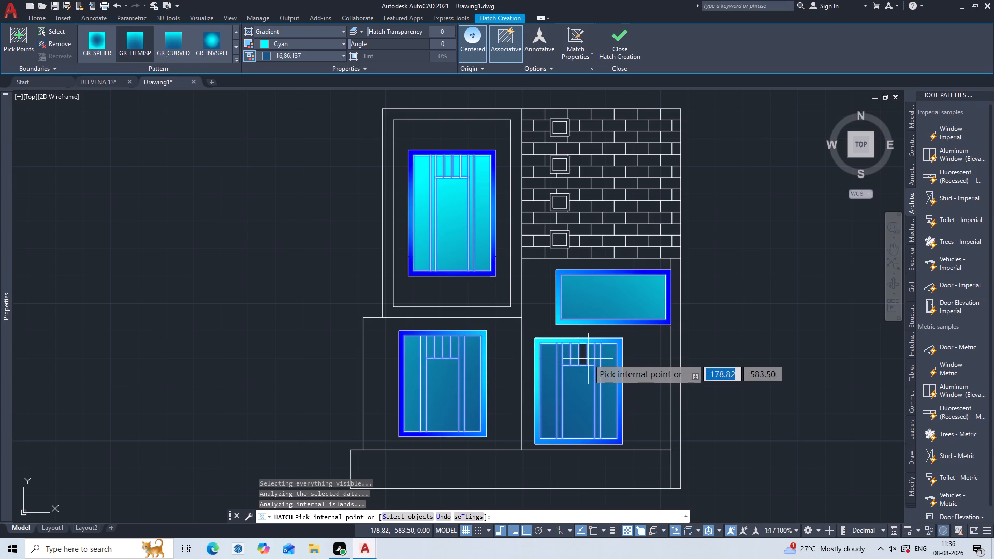
{"action": "double_click", "coordinate": [582, 356]}
{"action": "key", "text": "Return"}
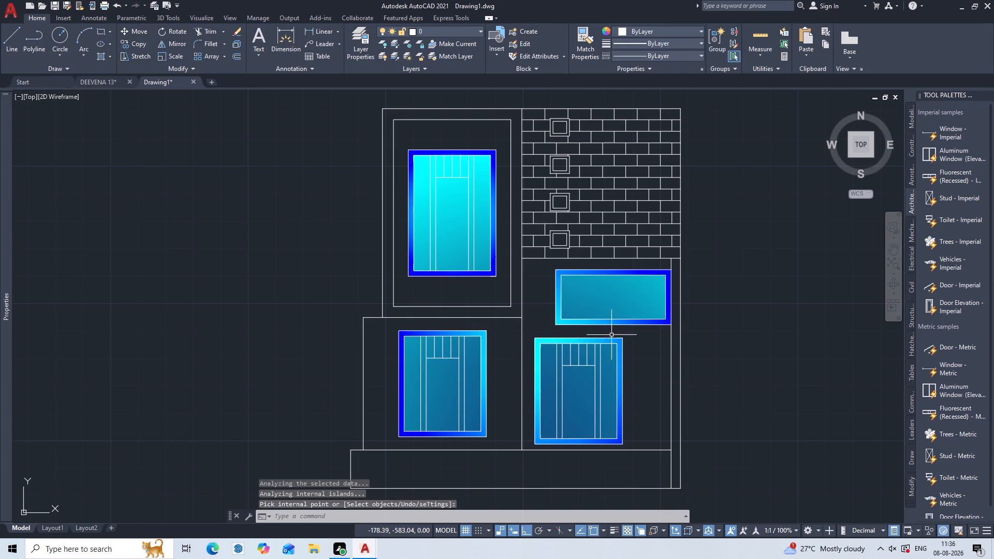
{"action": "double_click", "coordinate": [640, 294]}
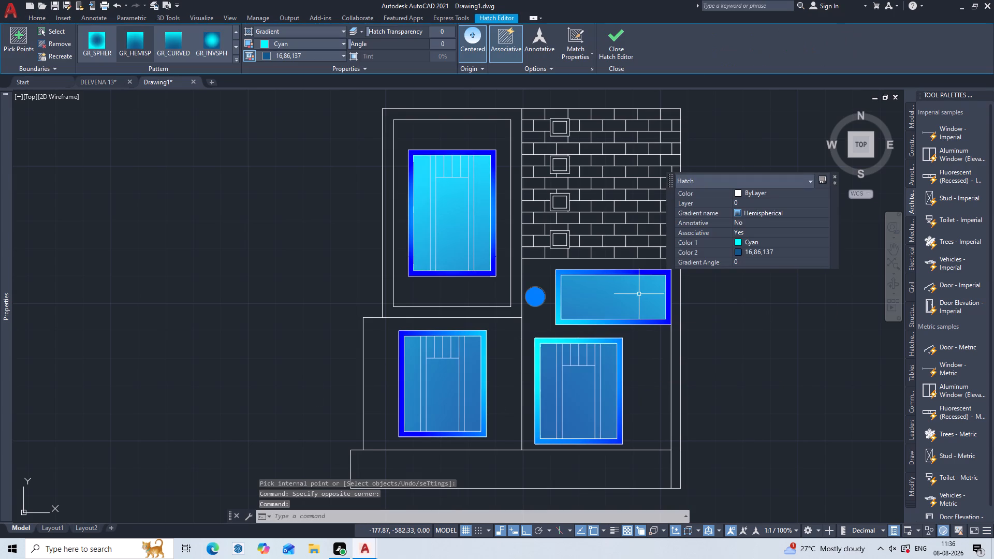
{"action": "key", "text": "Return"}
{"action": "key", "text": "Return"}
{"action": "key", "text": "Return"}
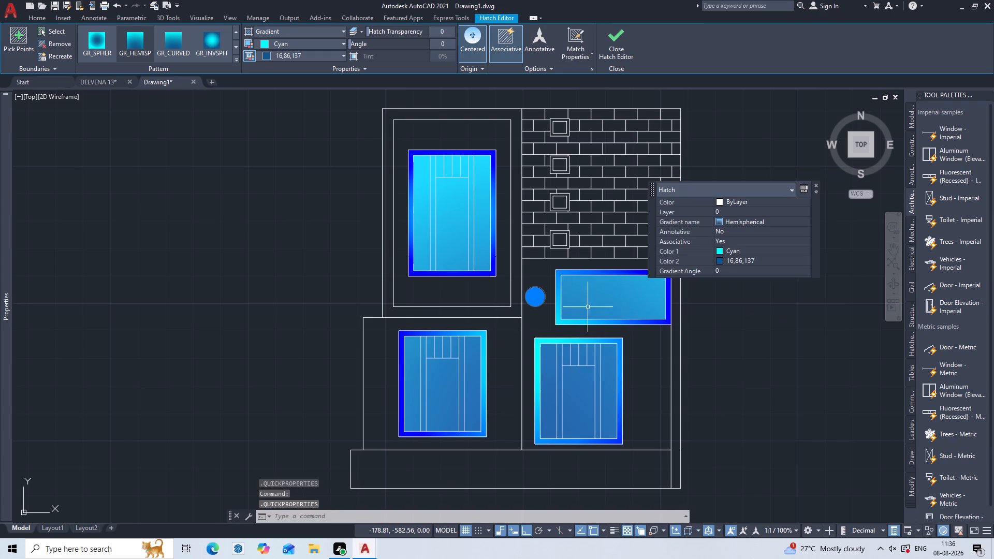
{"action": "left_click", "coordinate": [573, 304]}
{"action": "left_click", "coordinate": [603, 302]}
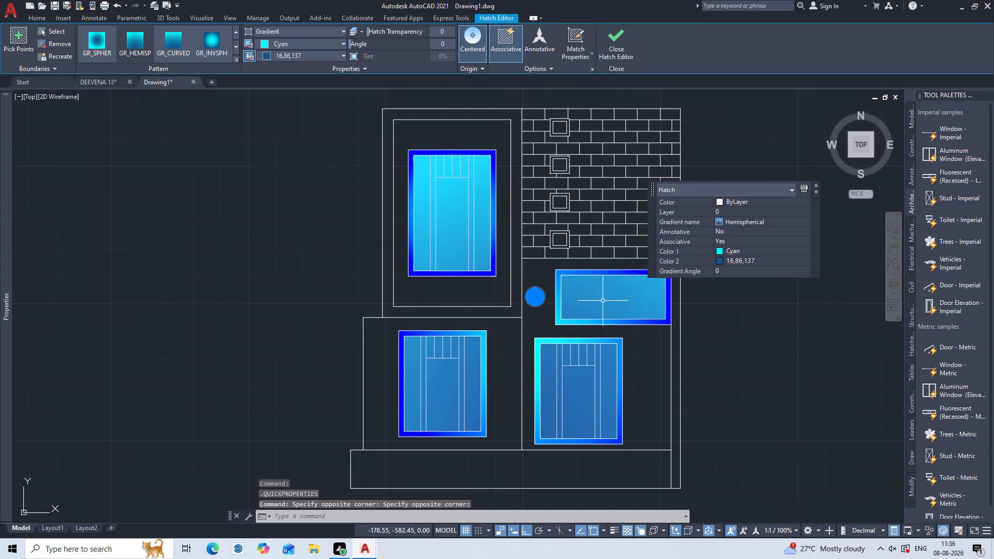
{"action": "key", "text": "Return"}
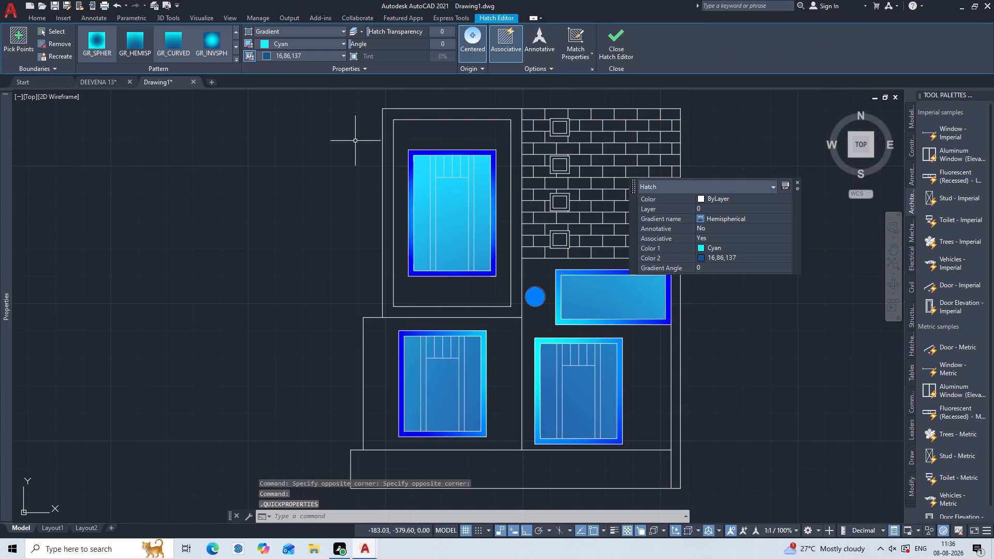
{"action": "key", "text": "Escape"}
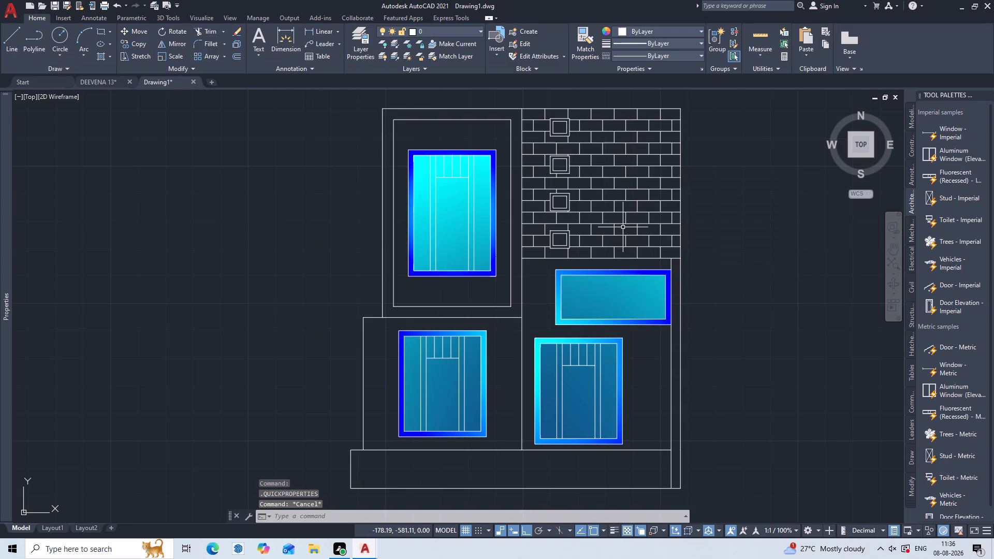
Delete the hemispherical gradient hatch that fills the window panels and the wide rectangular panel.
{"action": "left_click", "coordinate": [624, 299]}
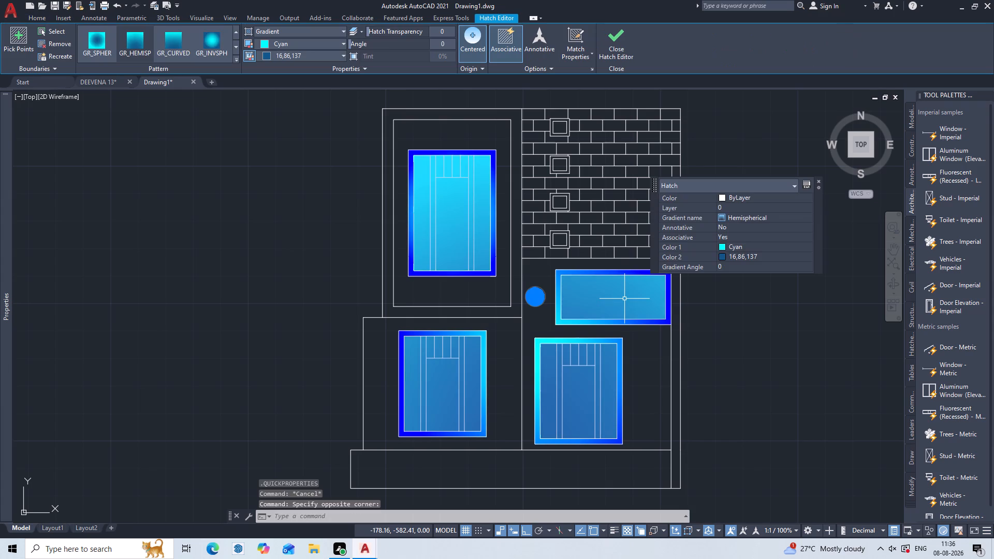
{"action": "key", "text": "Return"}
{"action": "key", "text": "Return"}
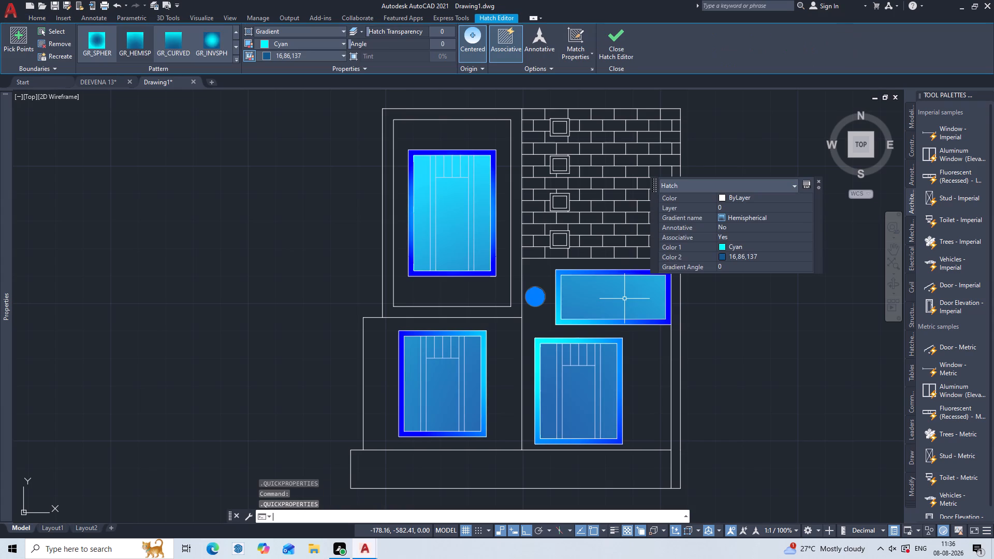
{"action": "key", "text": "Delete"}
{"action": "key", "text": "End"}
{"action": "key", "text": "Escape"}
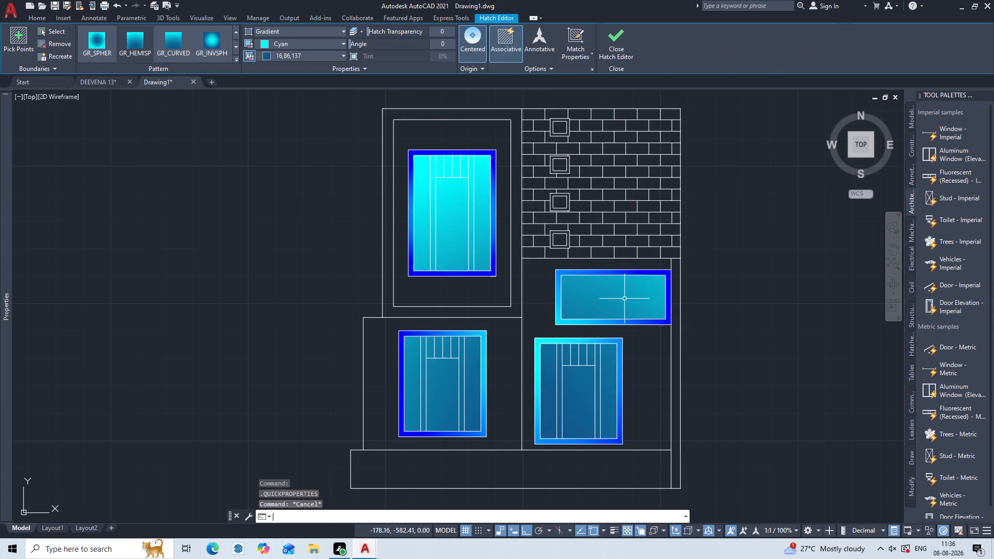
{"action": "left_click", "coordinate": [624, 299]}
{"action": "left_click", "coordinate": [624, 299]}
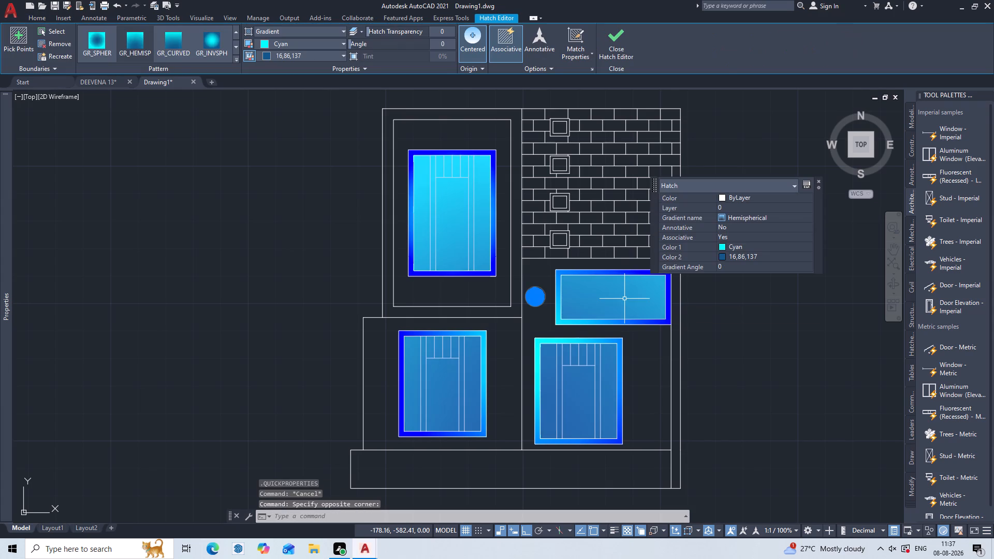
{"action": "key", "text": "Delete"}
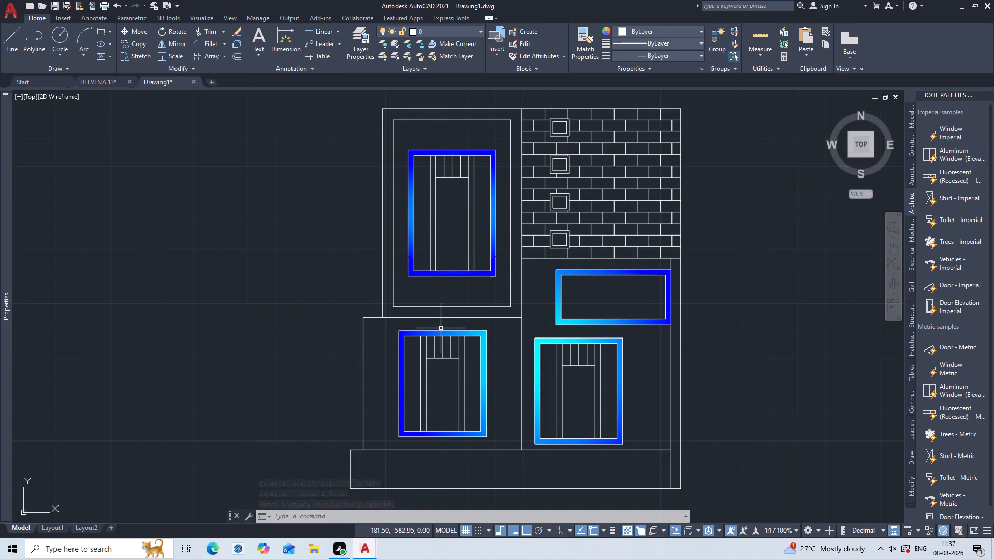
Offset the inner left edge of the wide rectangular panel 0.2 into the panel.
{"action": "key", "text": "o"}
{"action": "key", "text": "Return"}
{"action": "type", "text": "0.2"}
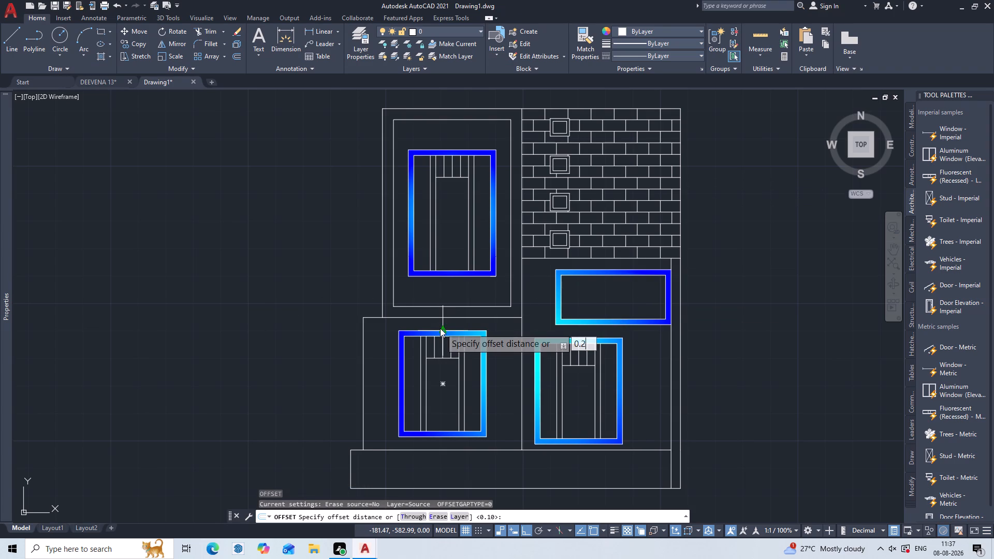
{"action": "key", "text": "Return"}
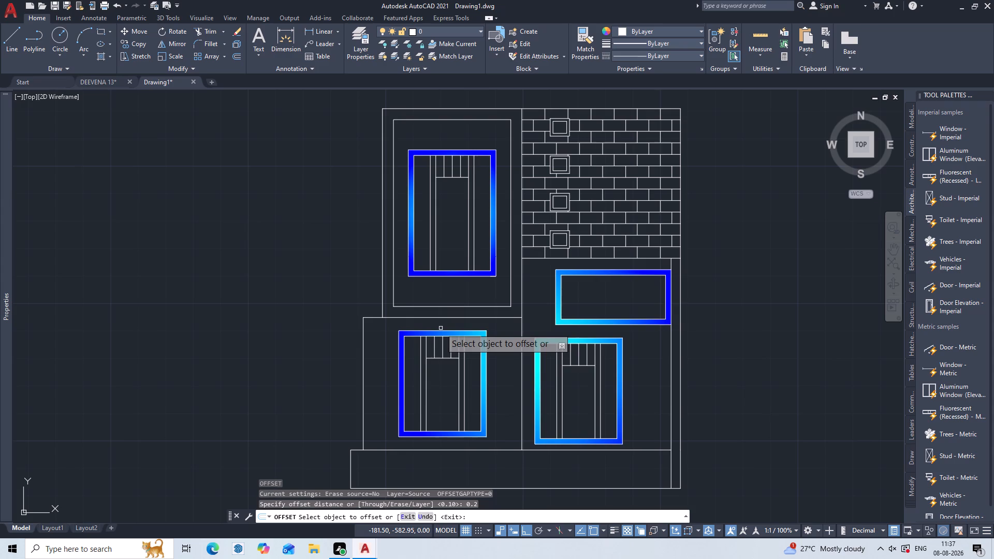
{"action": "left_click", "coordinate": [563, 307]}
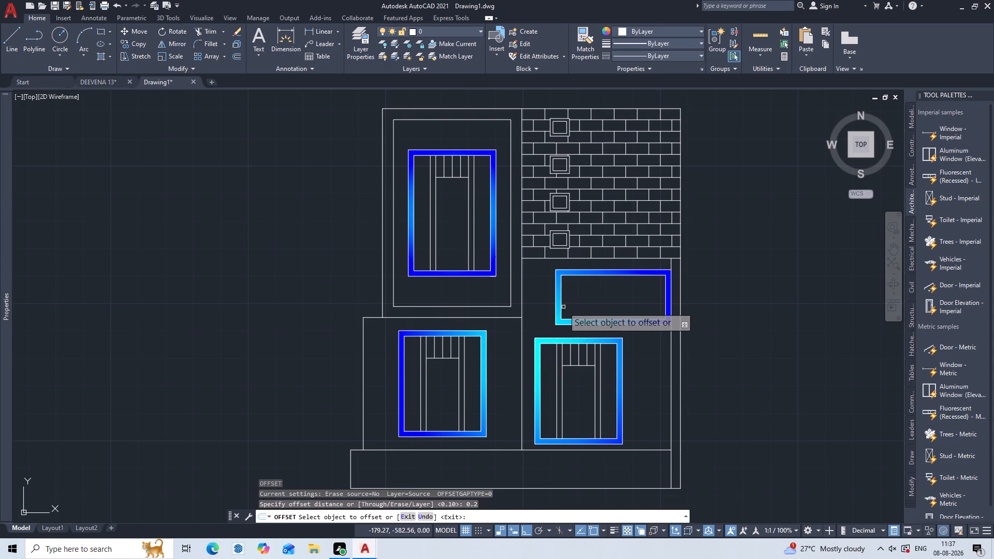
{"action": "double_click", "coordinate": [562, 304]}
{"action": "triple_click", "coordinate": [616, 344]}
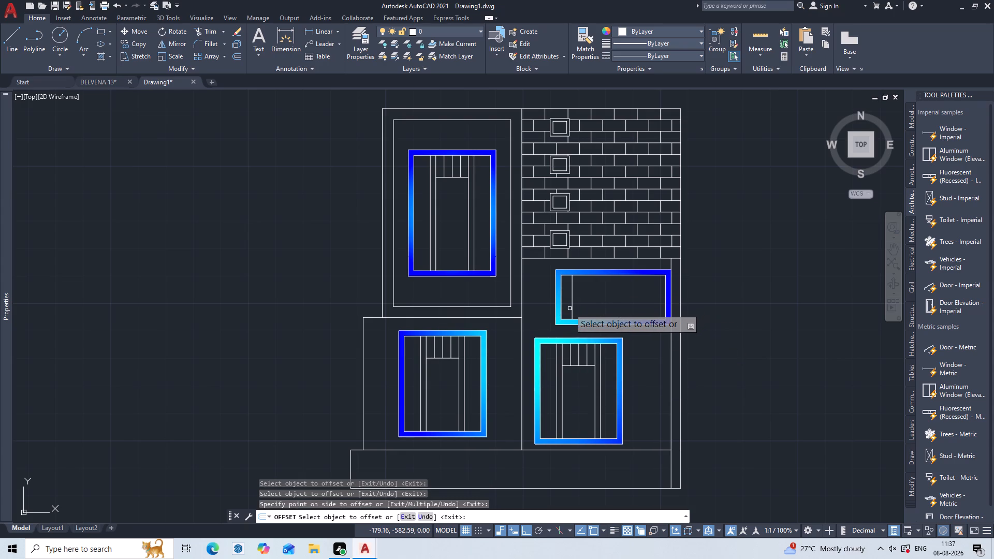
{"action": "key", "text": "Escape"}
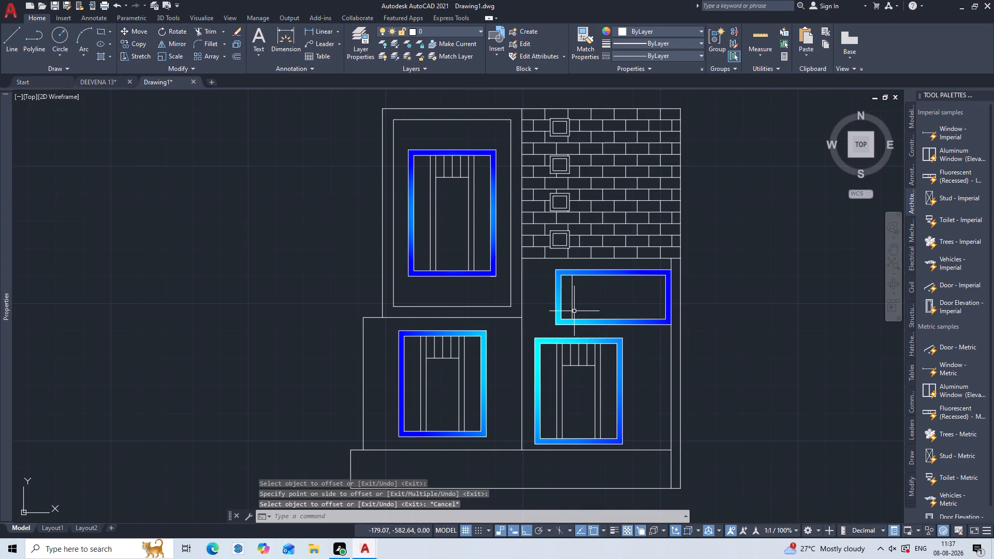
Offset the new vertical line in the wide panel 0.1 to the right to form a narrow bar.
{"action": "key", "text": "o"}
{"action": "key", "text": "Return"}
{"action": "type", "text": "0.1"}
{"action": "key", "text": "Return"}
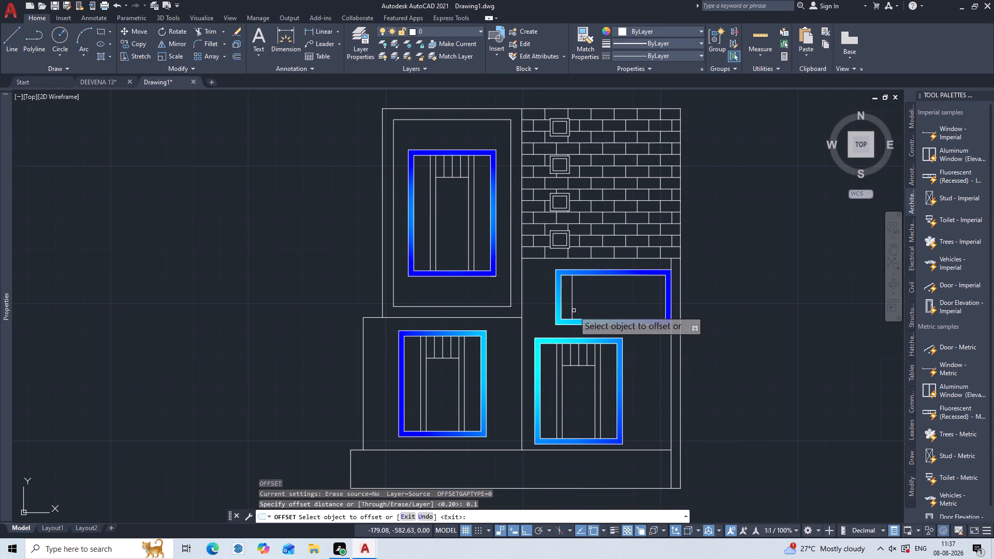
{"action": "double_click", "coordinate": [574, 311]}
{"action": "double_click", "coordinate": [584, 313]}
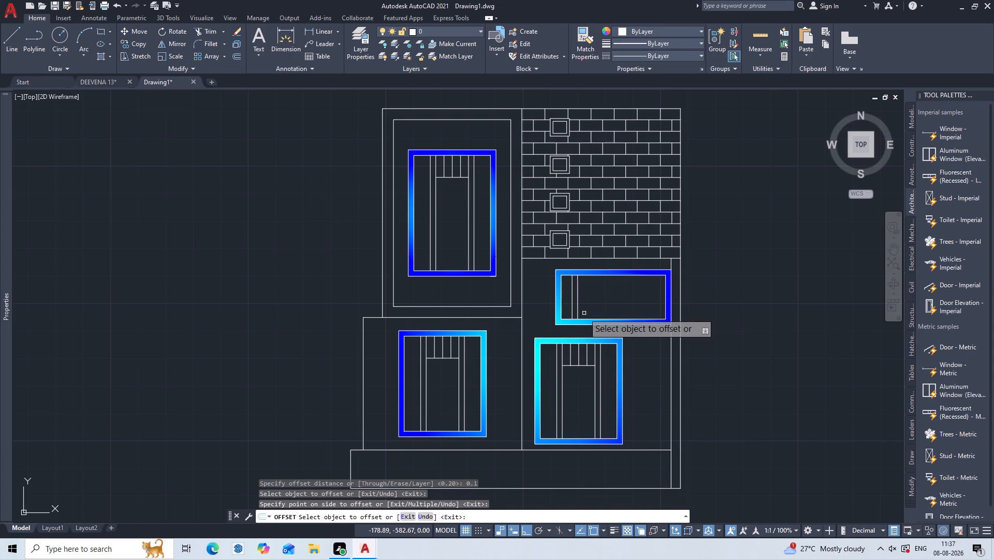
{"action": "key", "text": "Escape"}
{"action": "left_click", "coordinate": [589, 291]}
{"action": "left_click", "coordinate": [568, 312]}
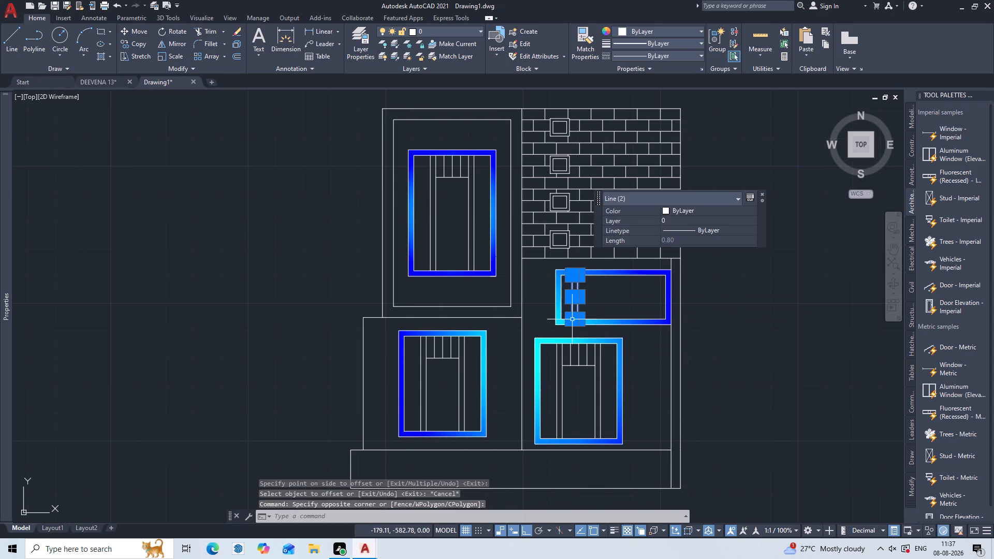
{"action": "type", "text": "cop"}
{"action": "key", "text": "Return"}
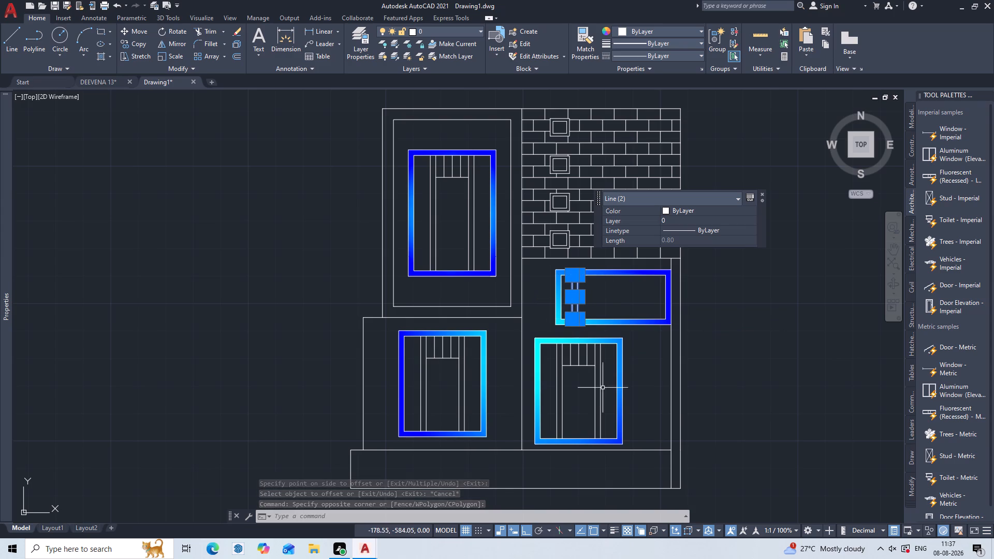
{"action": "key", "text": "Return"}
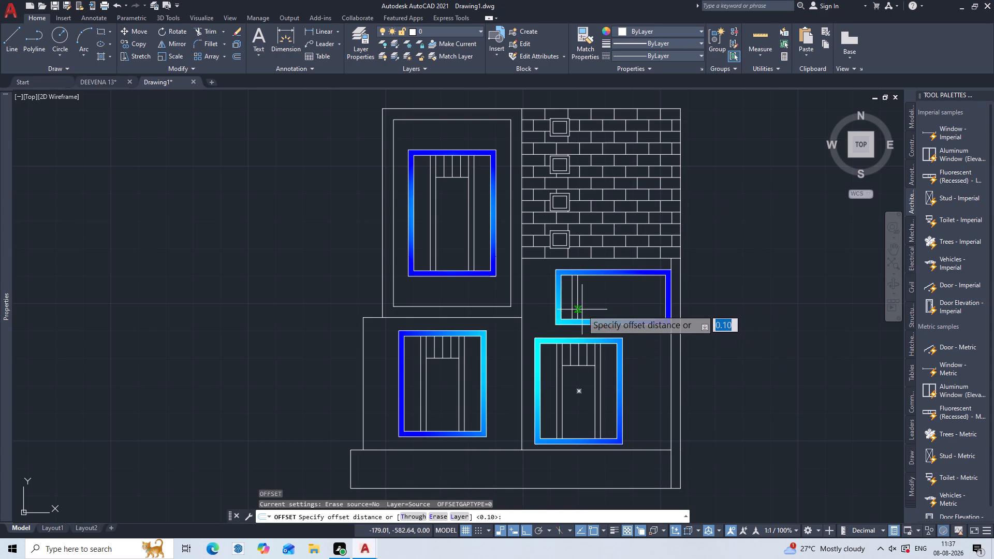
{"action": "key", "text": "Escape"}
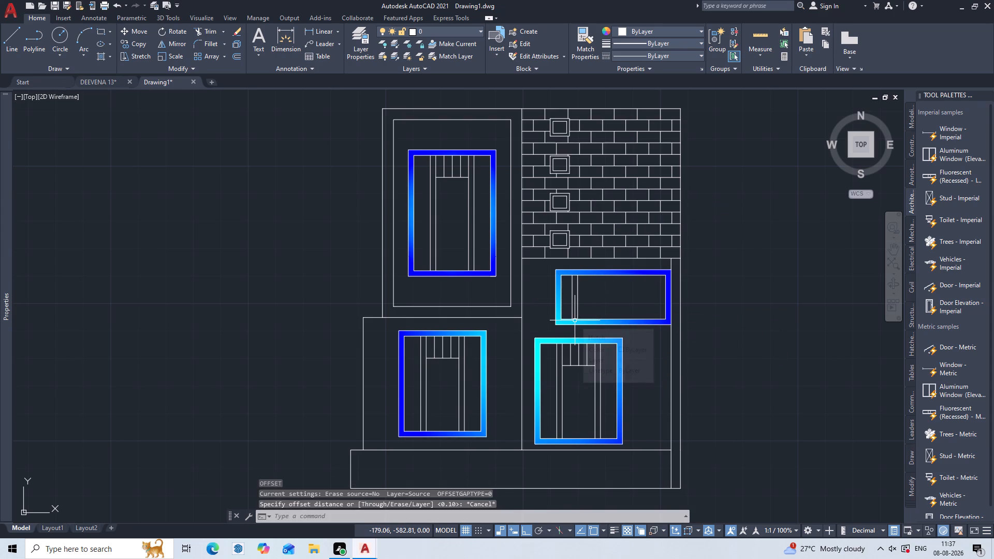
Start copying the narrow bar's two vertical lines, with the base point at the lower end of its right line.
{"action": "type", "text": "cop"}
{"action": "key", "text": "Return"}
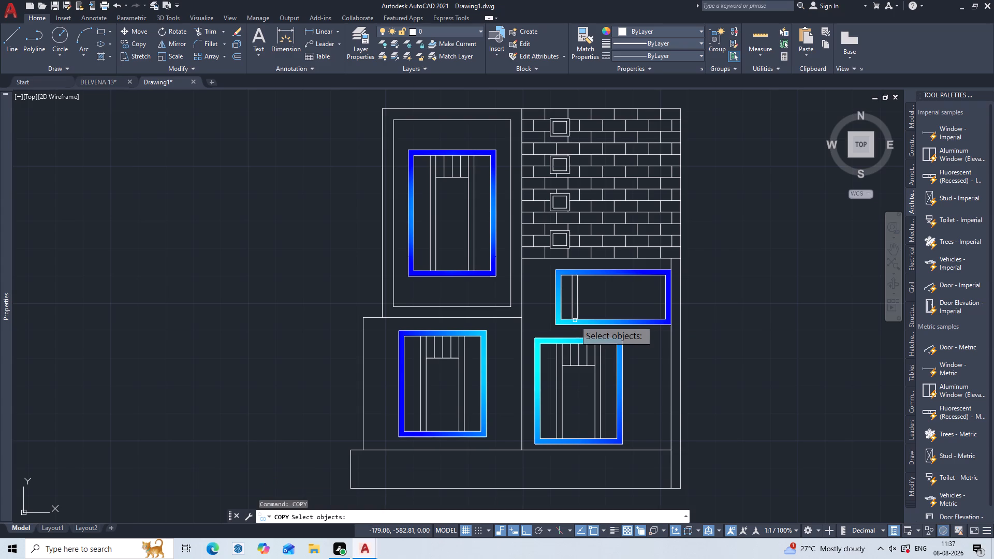
{"action": "left_click", "coordinate": [583, 285]}
{"action": "triple_click", "coordinate": [570, 306]}
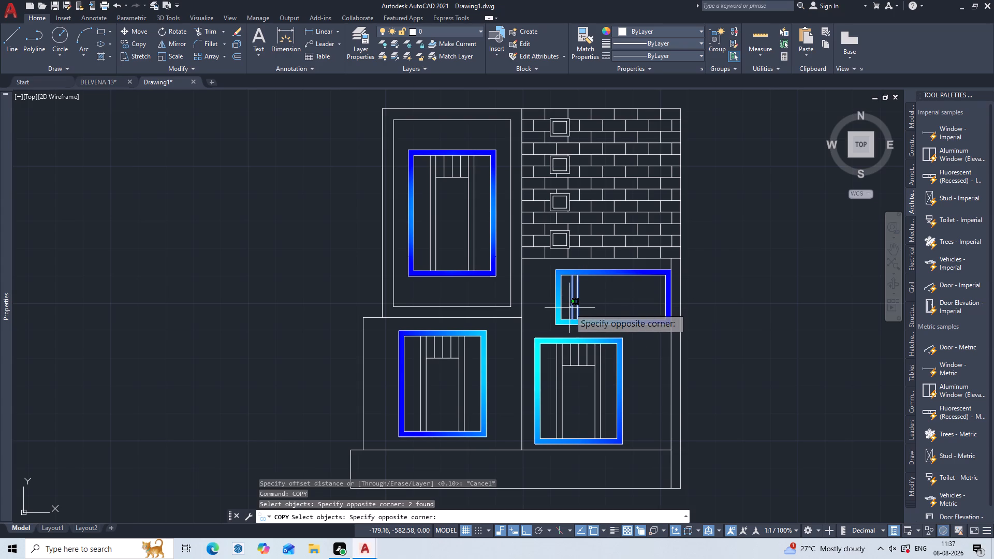
{"action": "key", "text": "Return"}
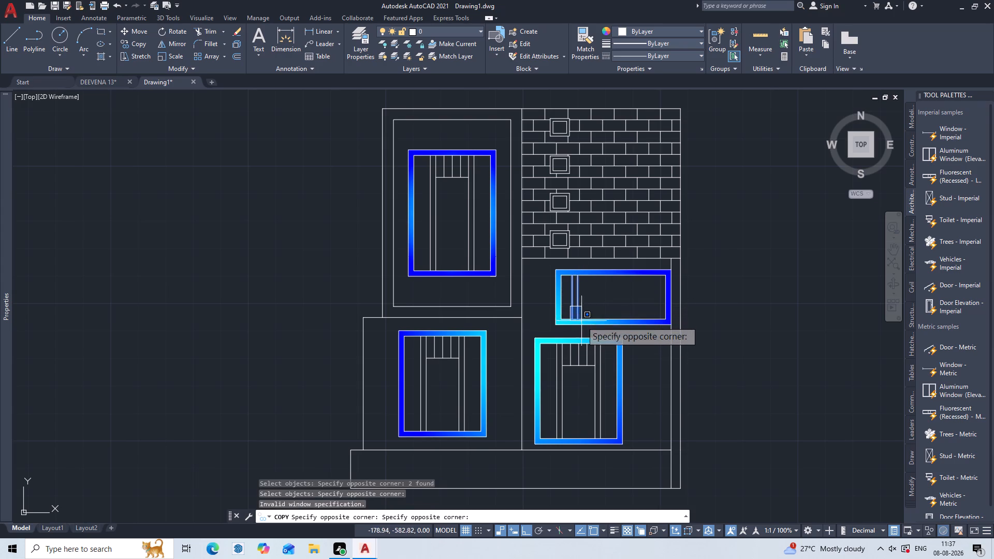
{"action": "double_click", "coordinate": [570, 306]}
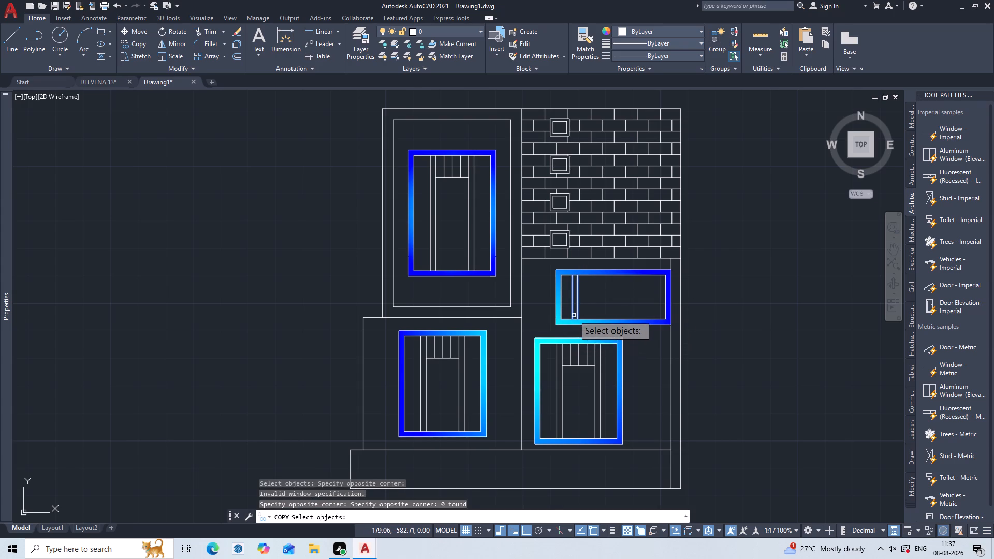
{"action": "scroll", "coordinate": [574, 315], "scroll_direction": "up", "scroll_amount": 1}
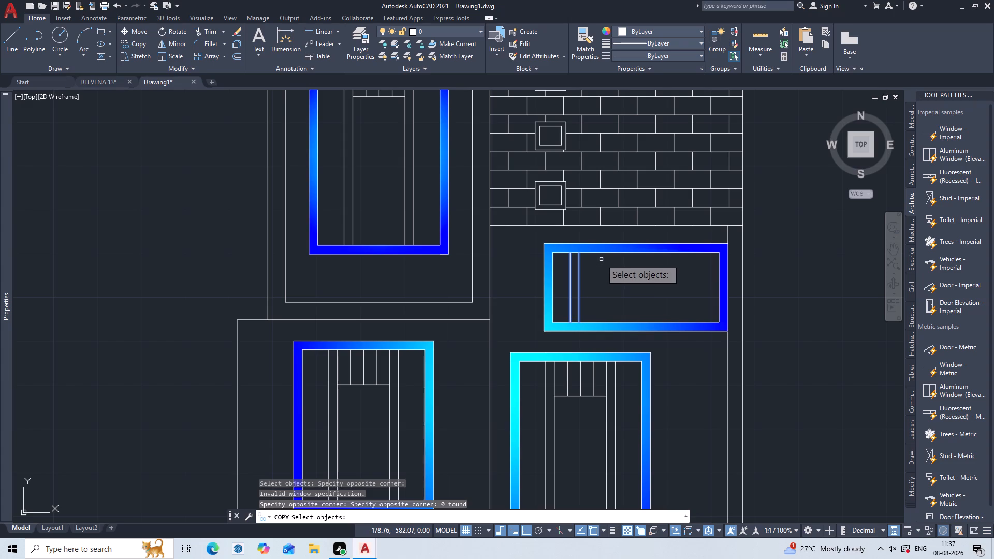
{"action": "key", "text": "Return"}
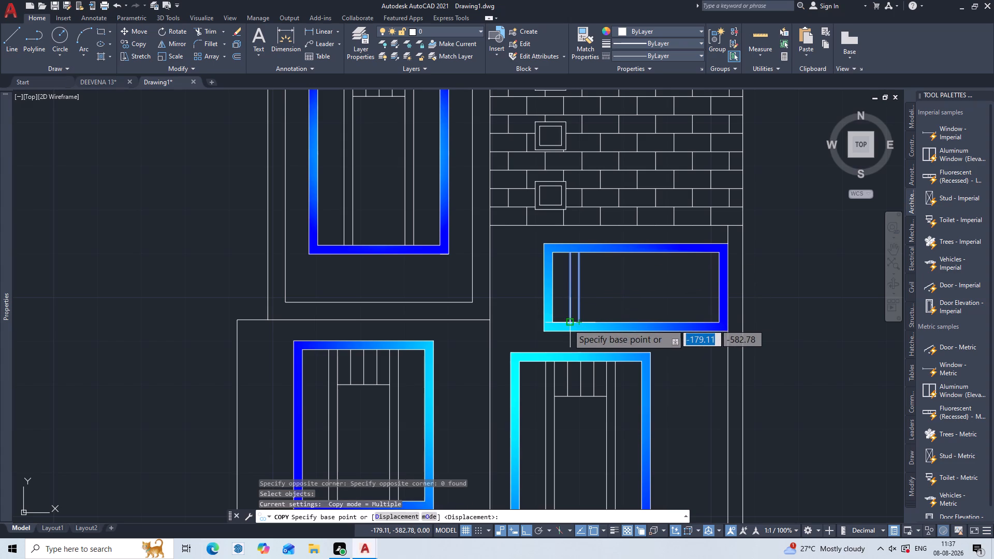
{"action": "double_click", "coordinate": [582, 323]}
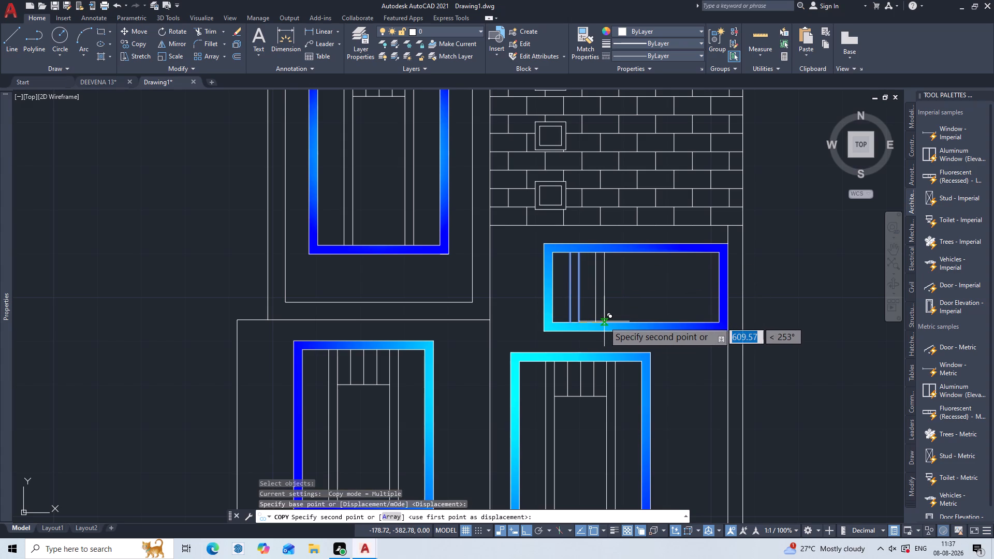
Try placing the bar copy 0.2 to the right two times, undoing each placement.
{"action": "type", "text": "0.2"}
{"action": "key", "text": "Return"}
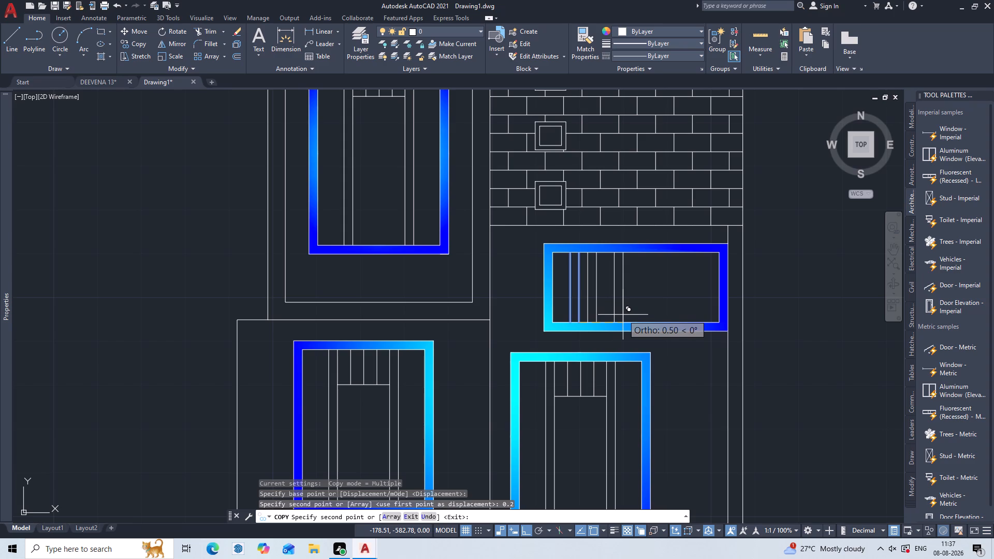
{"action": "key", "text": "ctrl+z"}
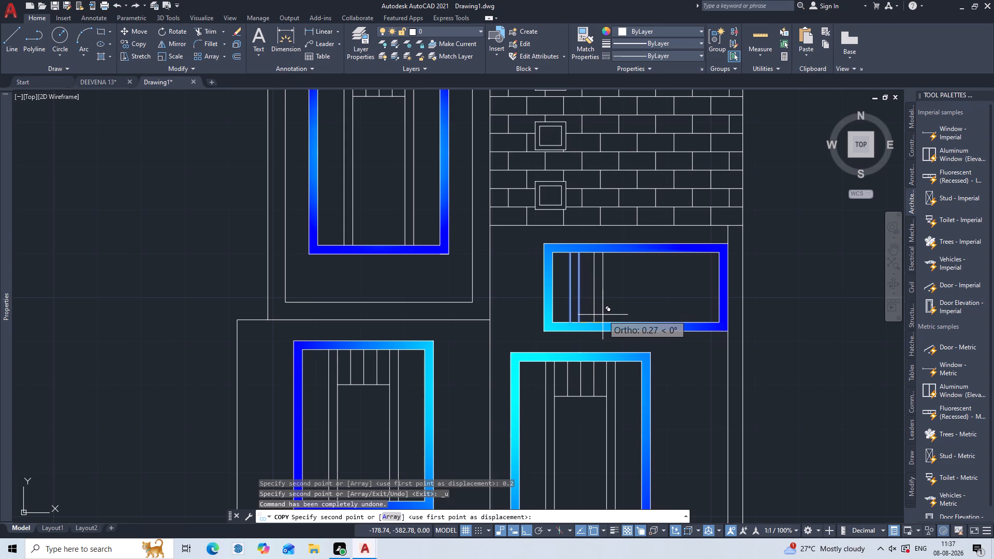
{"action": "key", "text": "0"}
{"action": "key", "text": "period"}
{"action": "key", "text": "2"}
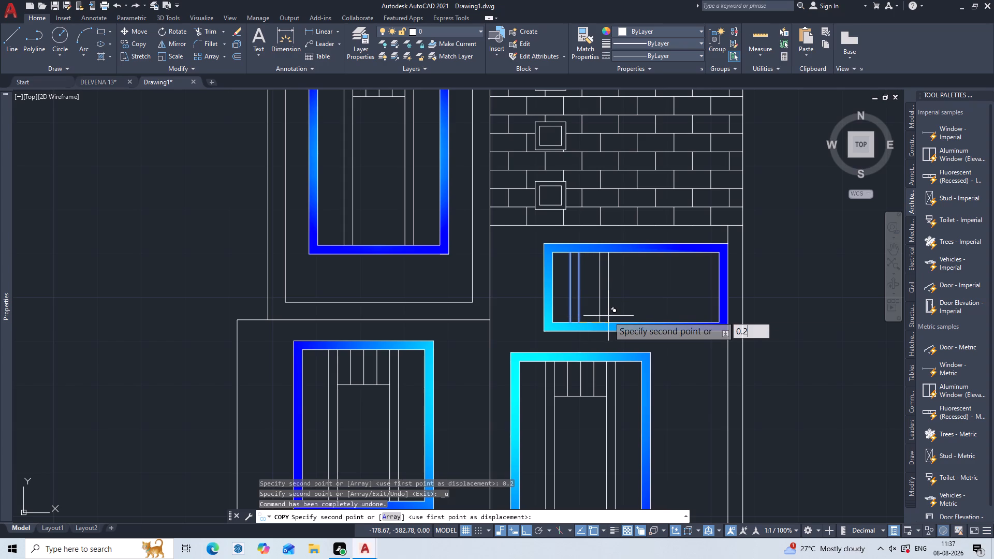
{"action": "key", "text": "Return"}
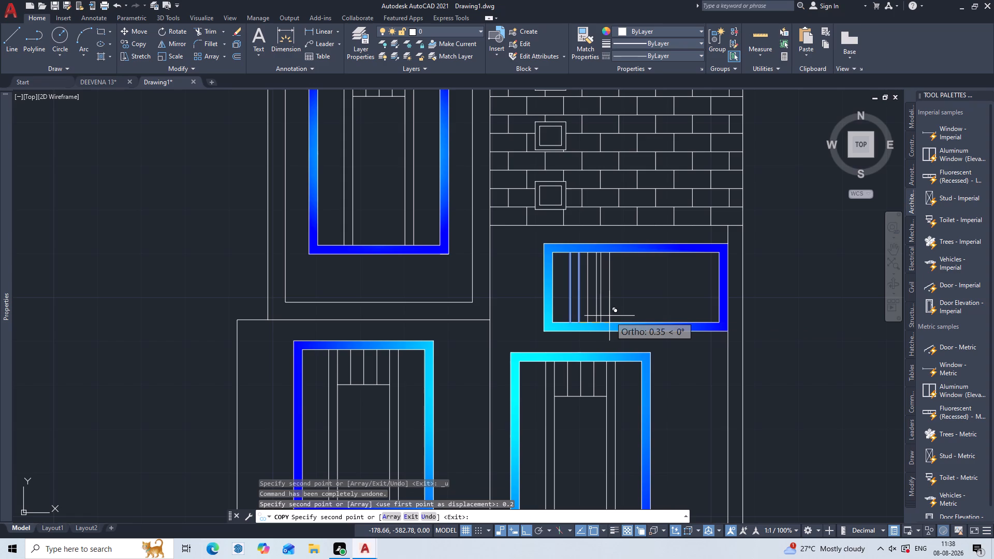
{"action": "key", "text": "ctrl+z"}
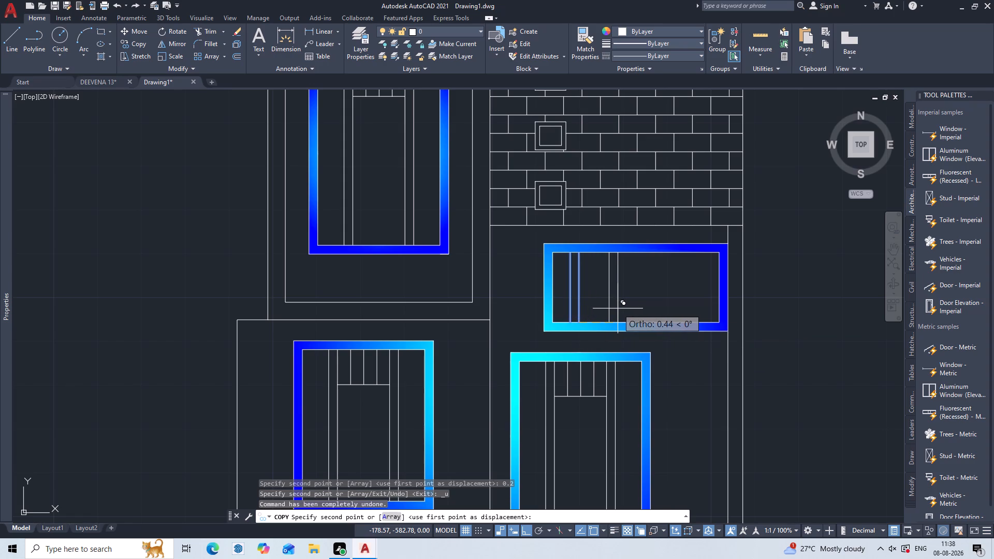
Place the bar copy 0.3 to the right of the original two times and finish copying.
{"action": "key", "text": "0"}
{"action": "key", "text": "period"}
{"action": "key", "text": "3"}
{"action": "key", "text": "Return"}
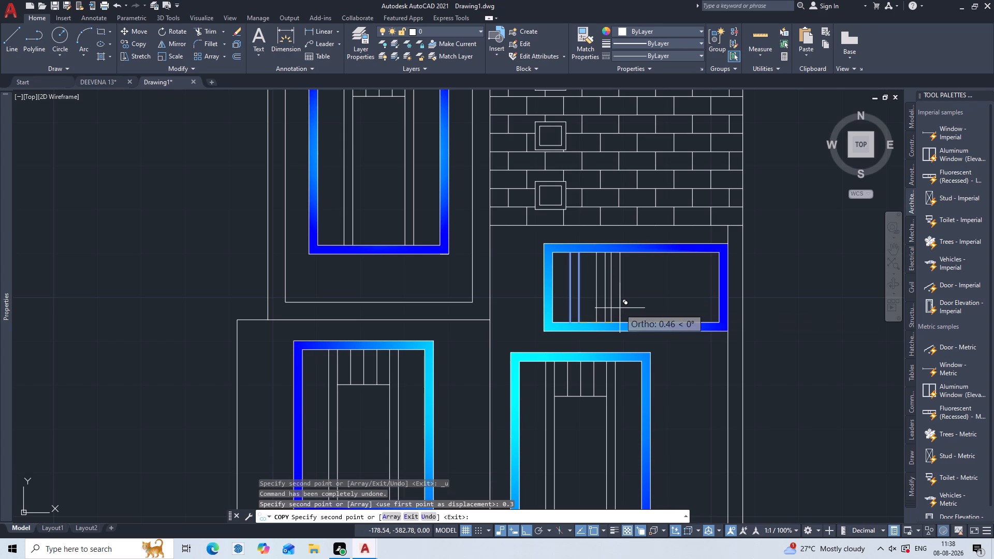
{"action": "key", "text": "0"}
{"action": "key", "text": "period"}
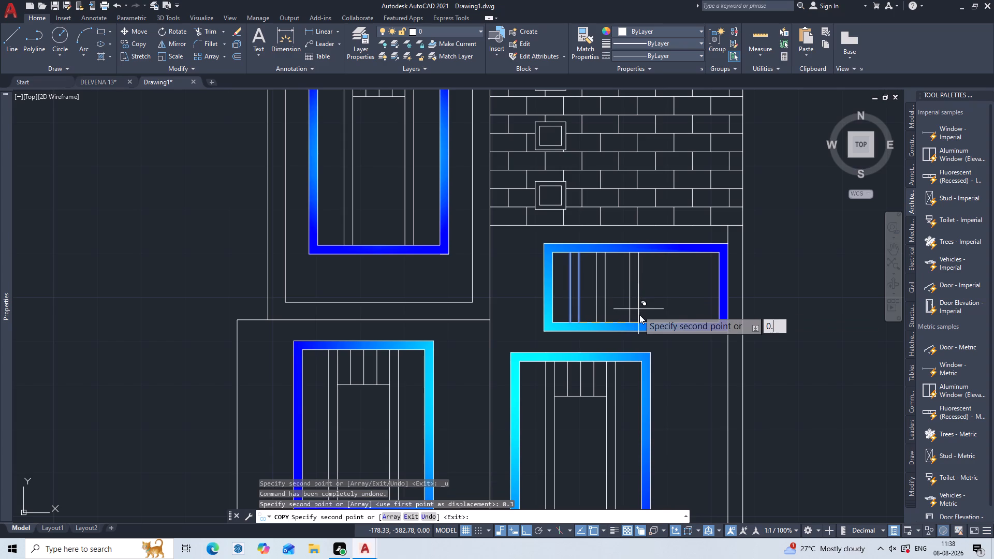
{"action": "key", "text": "3"}
{"action": "key", "text": "Return"}
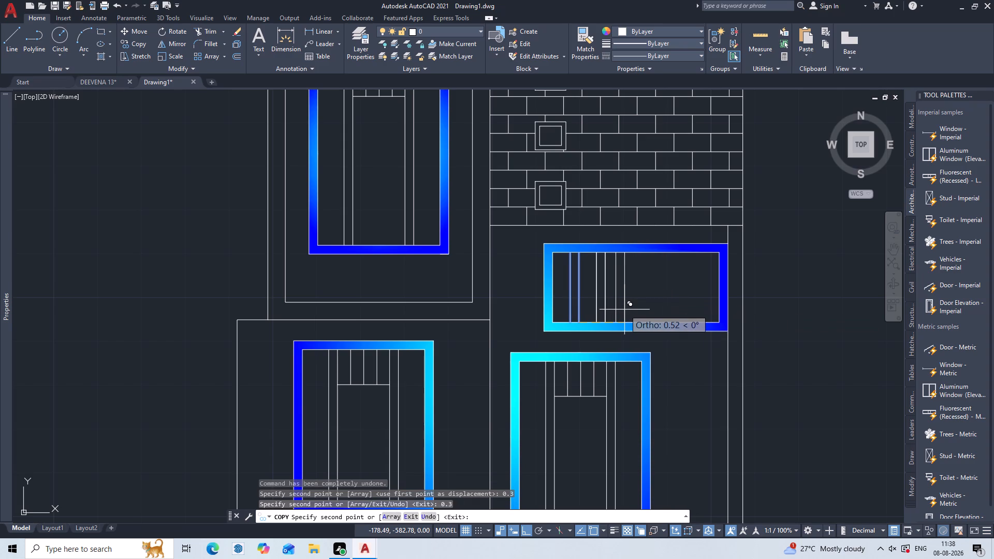
{"action": "key", "text": "Escape"}
Start copying the second narrow bar in the wide panel, with the base point at the lower end of its right line.
{"action": "double_click", "coordinate": [614, 293]}
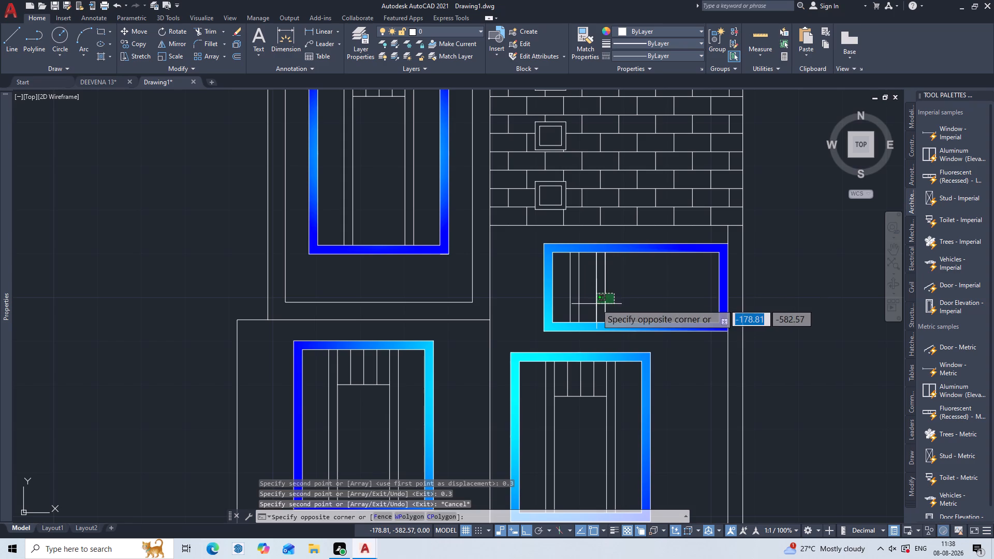
{"action": "left_click", "coordinate": [596, 304]}
{"action": "type", "text": "cop"}
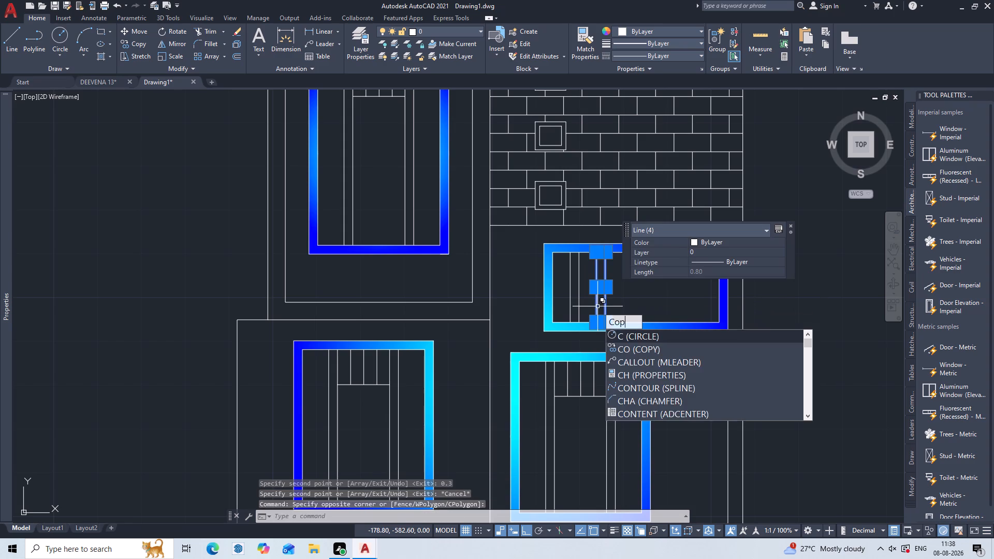
{"action": "key", "text": "Return"}
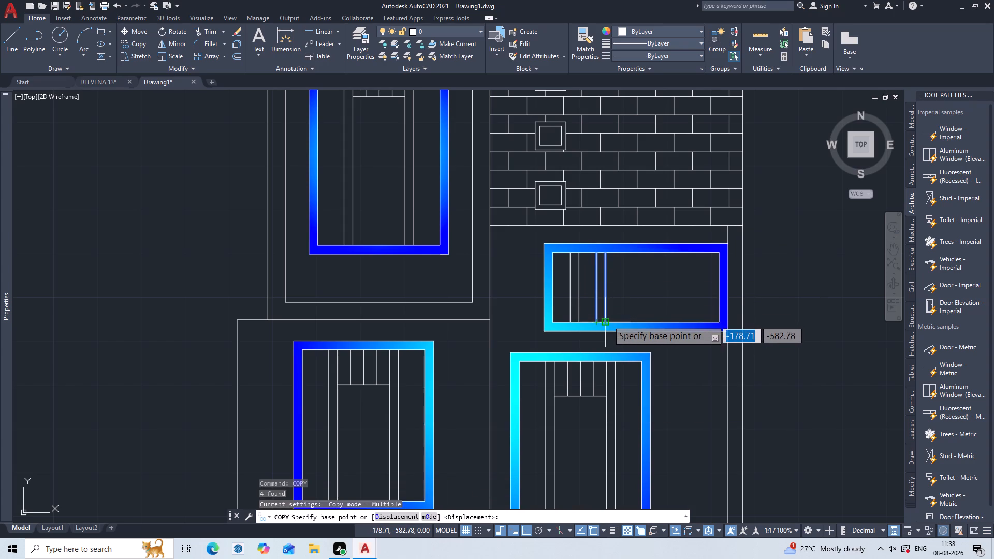
{"action": "triple_click", "coordinate": [607, 323]}
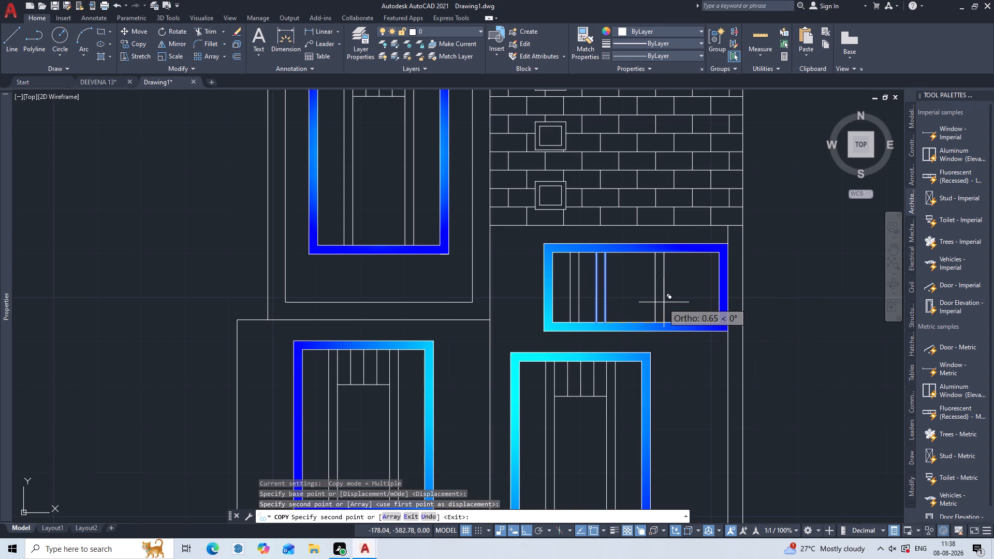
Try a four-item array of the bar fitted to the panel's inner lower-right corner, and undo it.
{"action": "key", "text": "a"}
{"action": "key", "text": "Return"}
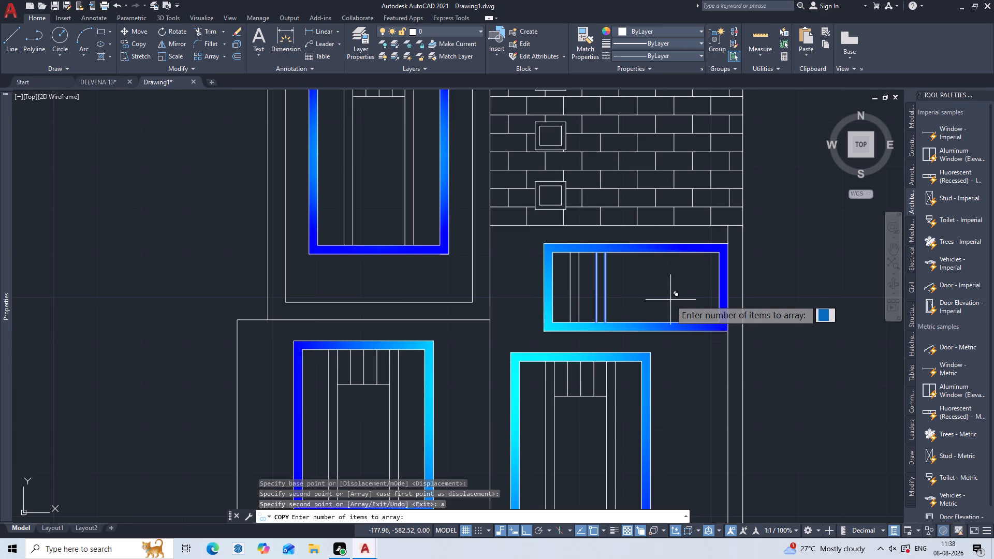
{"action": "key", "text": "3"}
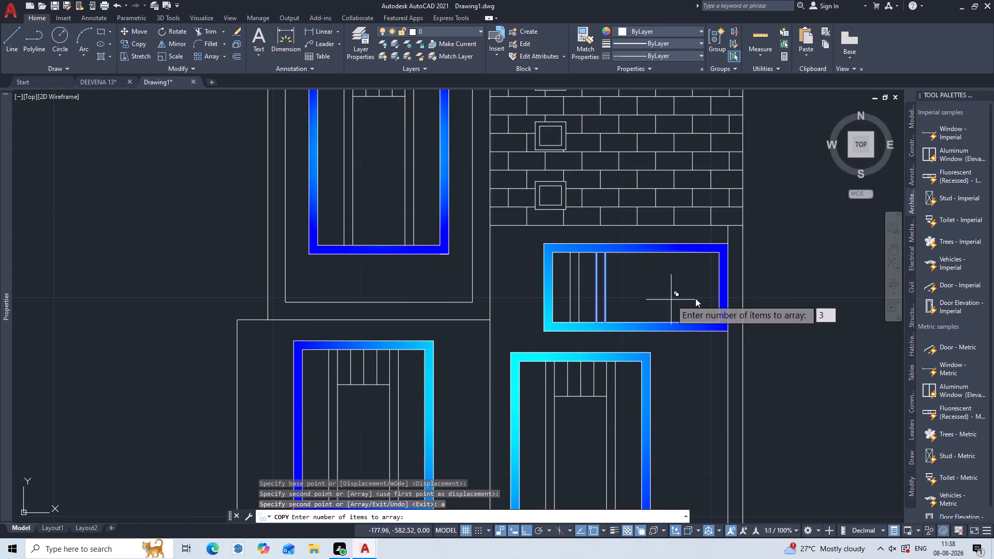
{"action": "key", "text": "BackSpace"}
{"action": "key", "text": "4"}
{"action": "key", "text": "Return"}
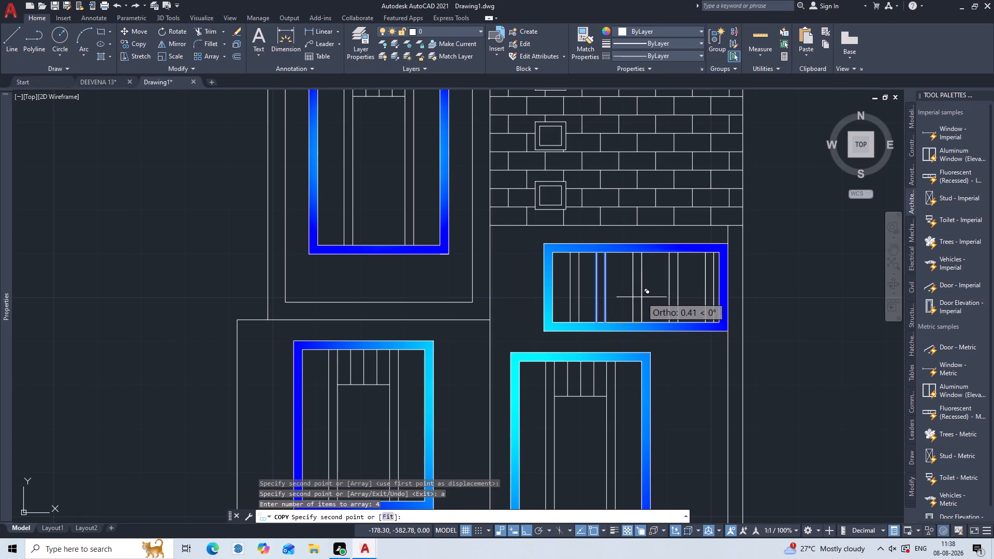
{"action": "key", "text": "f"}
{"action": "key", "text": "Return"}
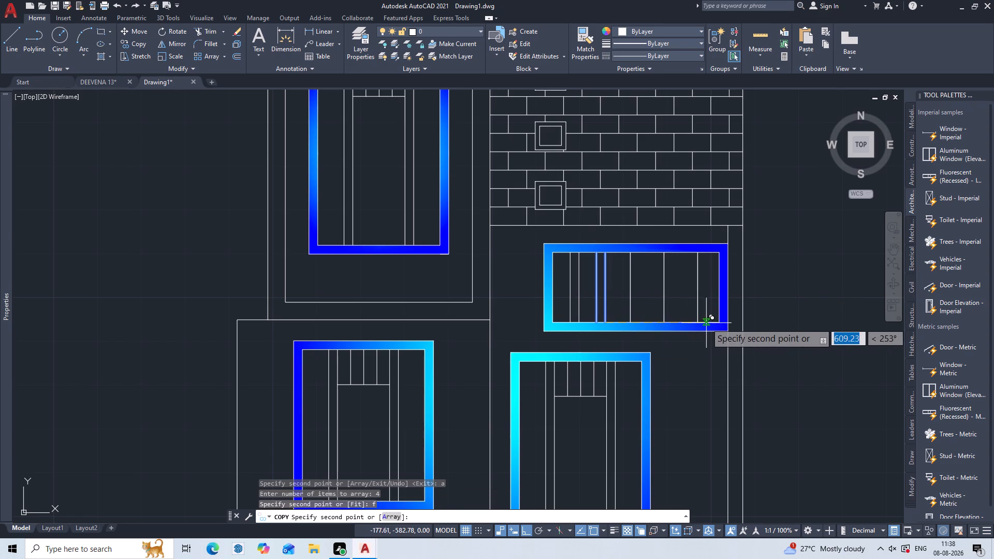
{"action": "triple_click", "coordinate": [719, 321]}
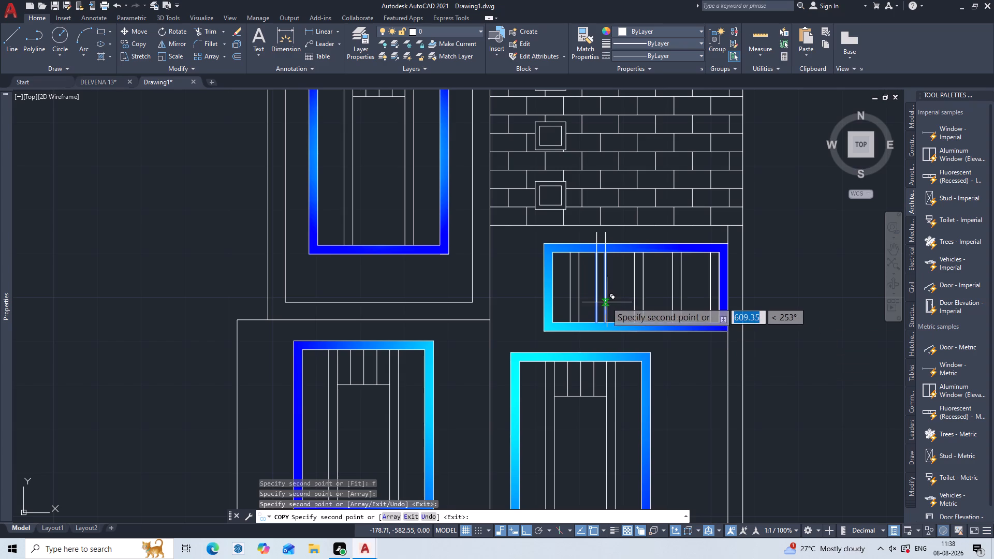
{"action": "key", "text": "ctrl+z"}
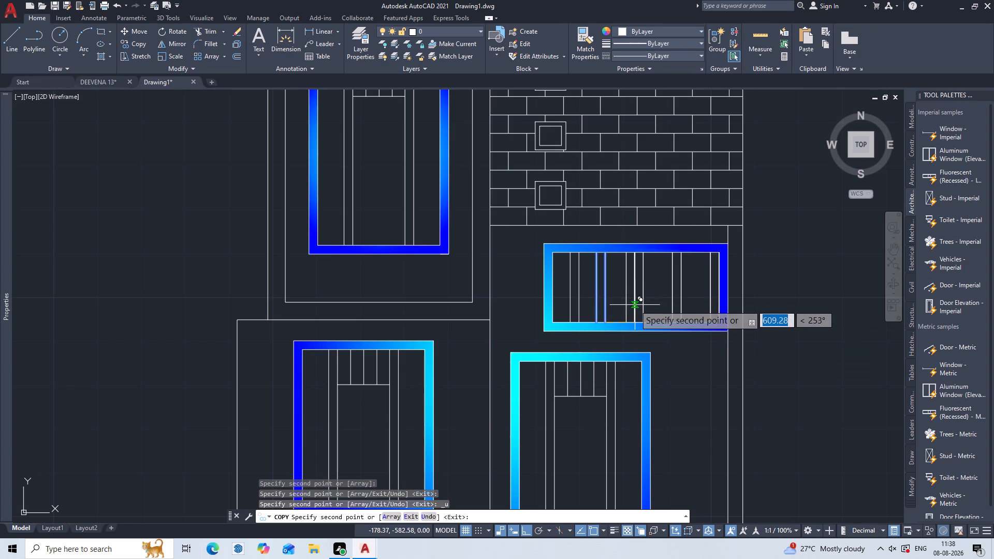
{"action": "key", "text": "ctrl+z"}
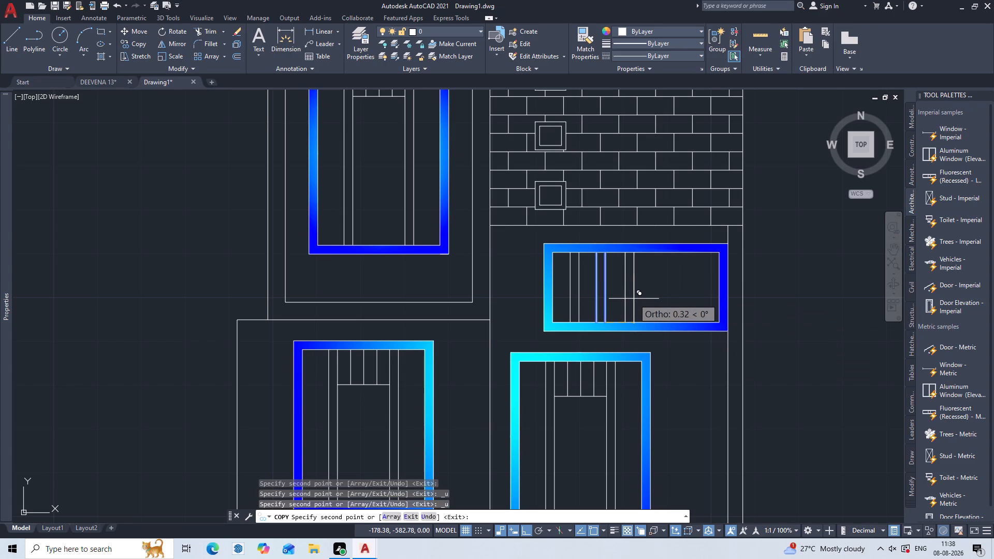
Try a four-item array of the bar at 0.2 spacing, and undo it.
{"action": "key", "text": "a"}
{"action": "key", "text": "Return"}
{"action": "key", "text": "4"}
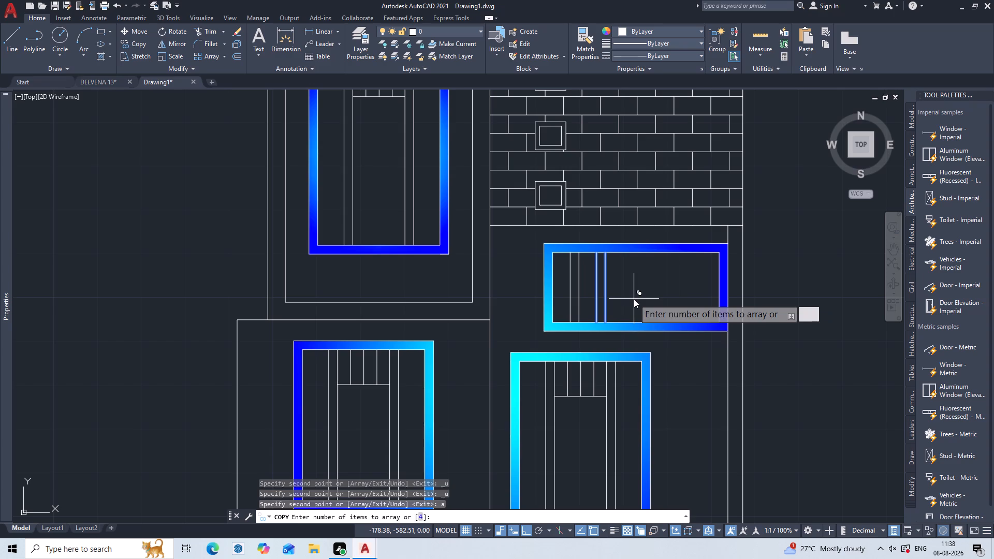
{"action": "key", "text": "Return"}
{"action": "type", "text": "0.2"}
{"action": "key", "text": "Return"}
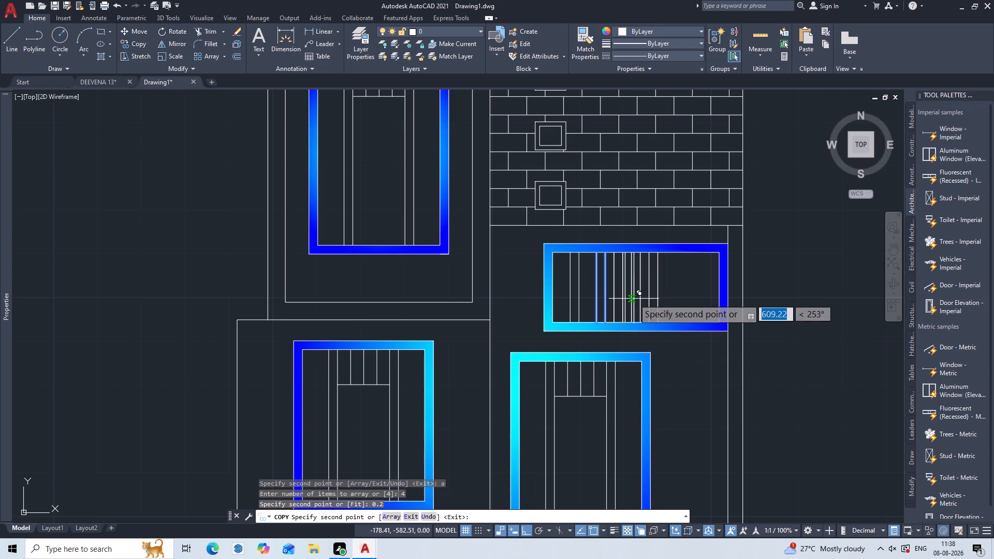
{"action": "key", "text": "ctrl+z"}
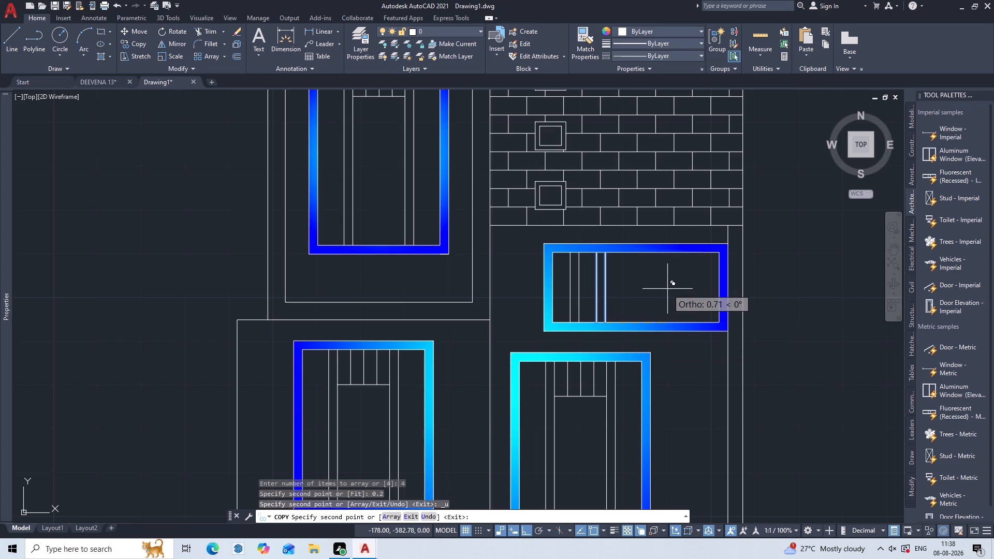
Array the bar to the right as four items at 0.3 spacing across the wide panel, and finish copying.
{"action": "key", "text": "a"}
{"action": "key", "text": "Return"}
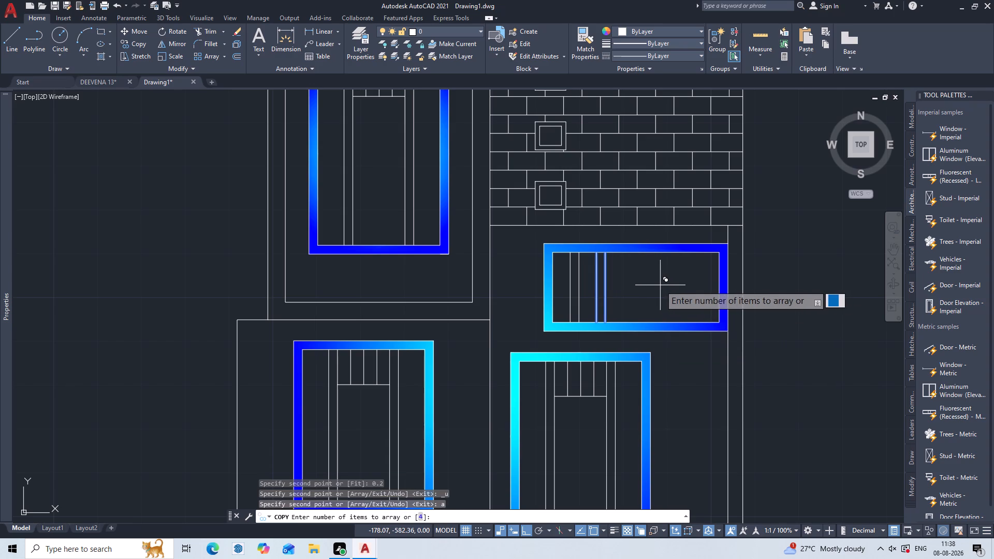
{"action": "key", "text": "0"}
{"action": "key", "text": "period"}
{"action": "key", "text": "4"}
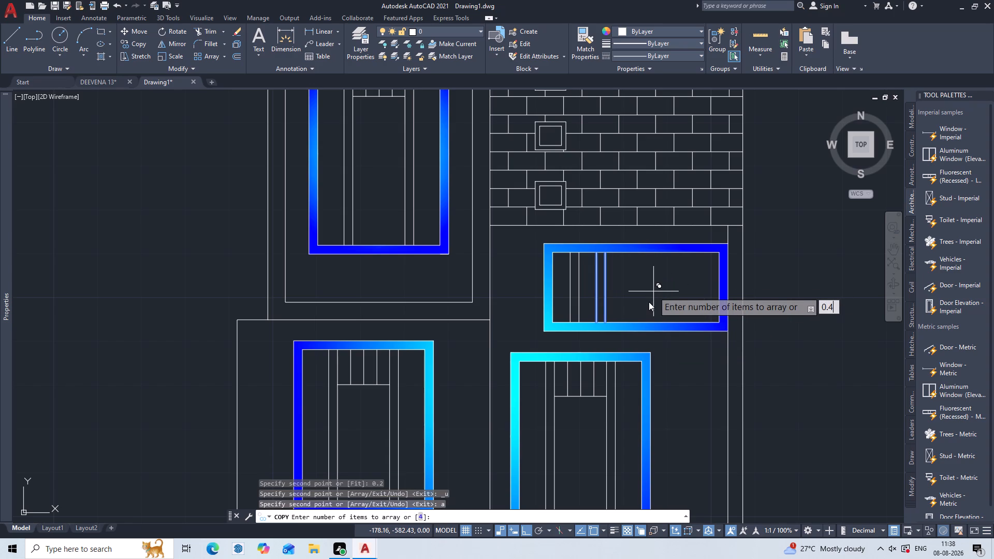
{"action": "key", "text": "BackSpace"}
{"action": "key", "text": "BackSpace"}
{"action": "key", "text": "BackSpace"}
{"action": "key", "text": "BackSpace"}
{"action": "key", "text": "BackSpace"}
{"action": "key", "text": "BackSpace"}
{"action": "key", "text": "BackSpace"}
{"action": "key", "text": "BackSpace"}
{"action": "key", "text": "BackSpace"}
{"action": "key", "text": "4"}
{"action": "key", "text": "Return"}
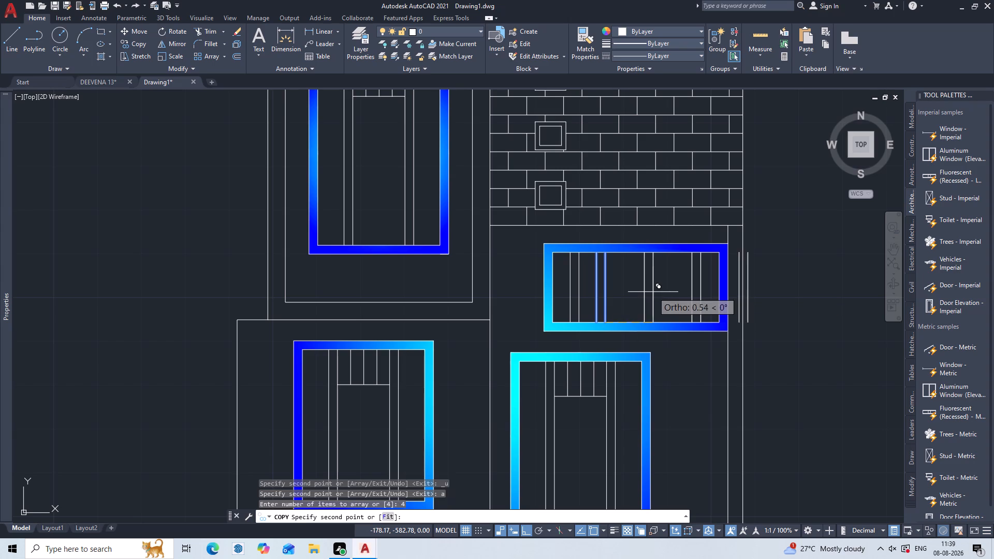
{"action": "type", "text": "0."}
{"action": "key", "text": "3"}
{"action": "key", "text": "Return"}
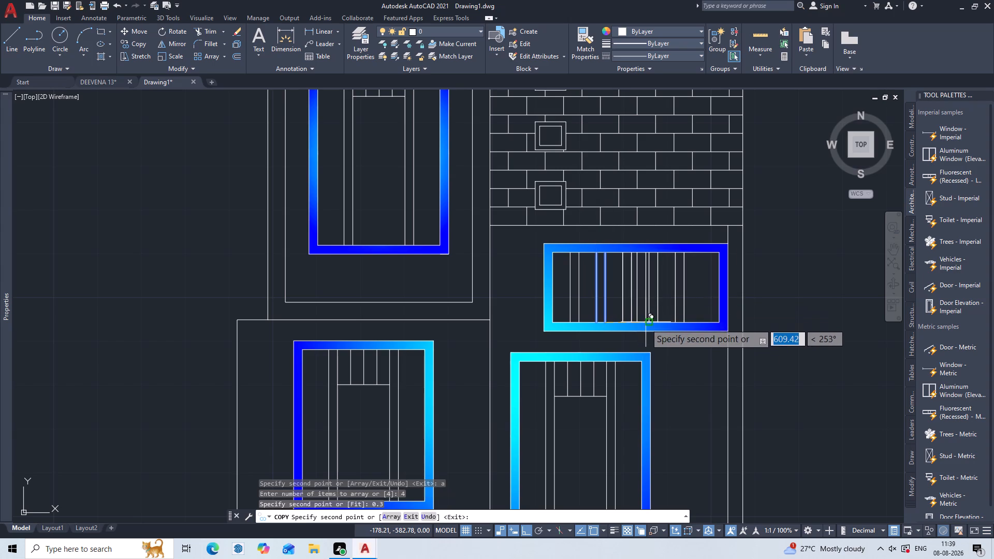
{"action": "double_click", "coordinate": [710, 301]}
{"action": "key", "text": "Escape"}
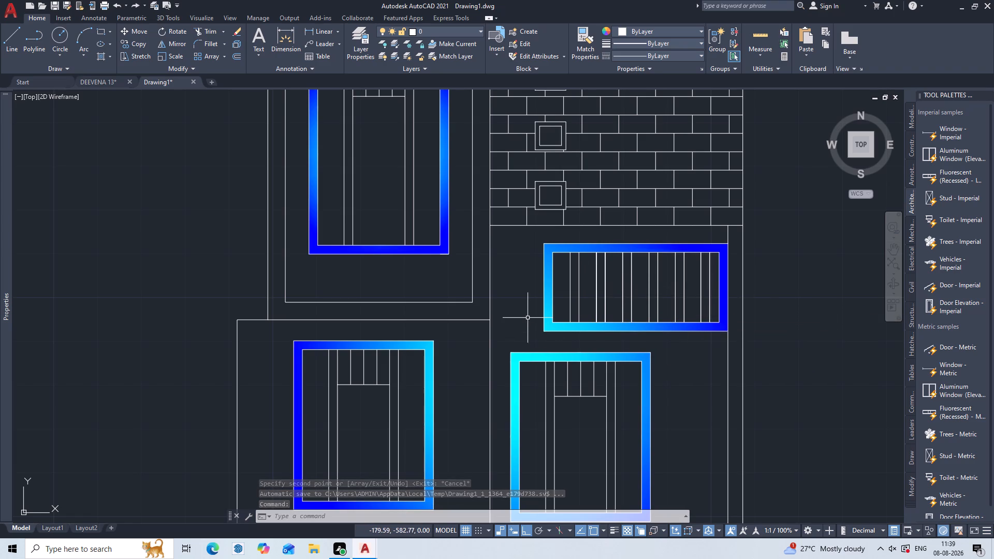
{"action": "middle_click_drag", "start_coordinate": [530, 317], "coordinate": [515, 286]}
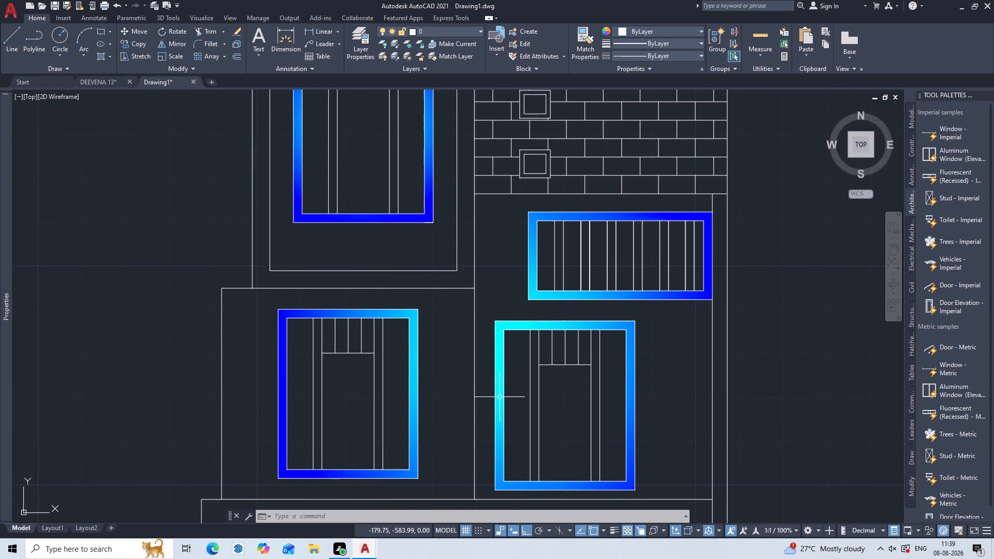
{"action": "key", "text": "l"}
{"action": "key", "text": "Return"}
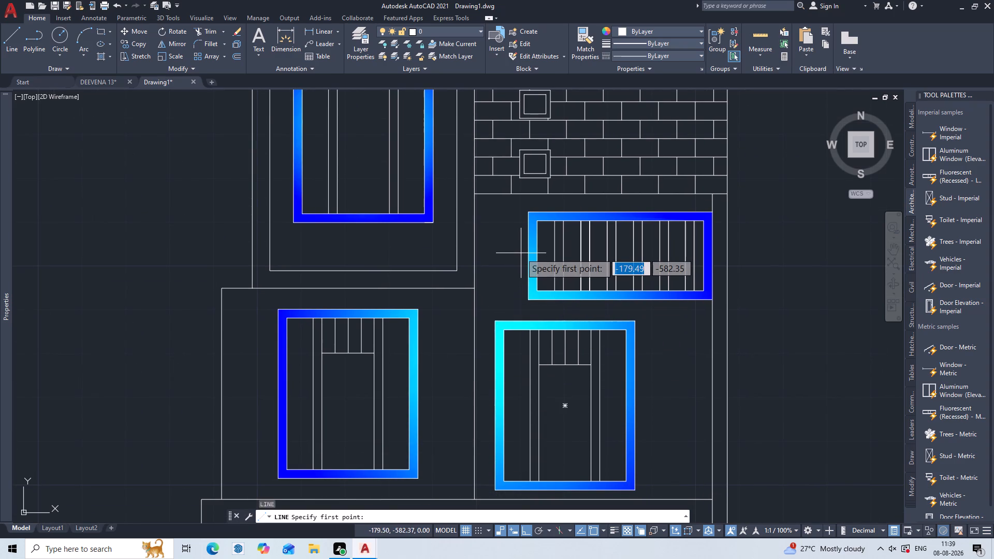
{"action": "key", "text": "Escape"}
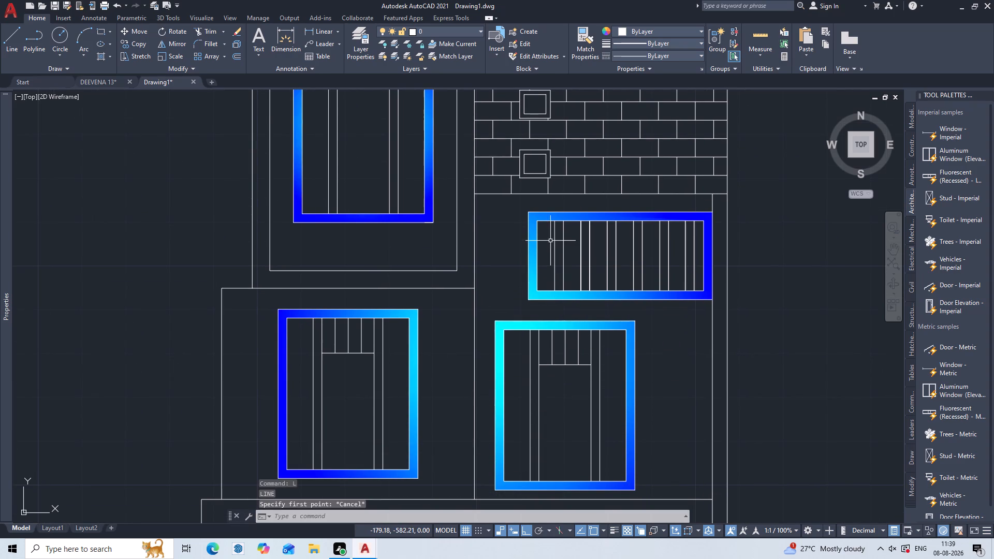
Draw a horizontal line about 0.2 long near the panel's top, from the first bar's left line to the frame's inner left edge.
{"action": "scroll", "coordinate": [554, 240], "scroll_direction": "up", "scroll_amount": 2}
{"action": "key", "text": "l"}
{"action": "key", "text": "Return"}
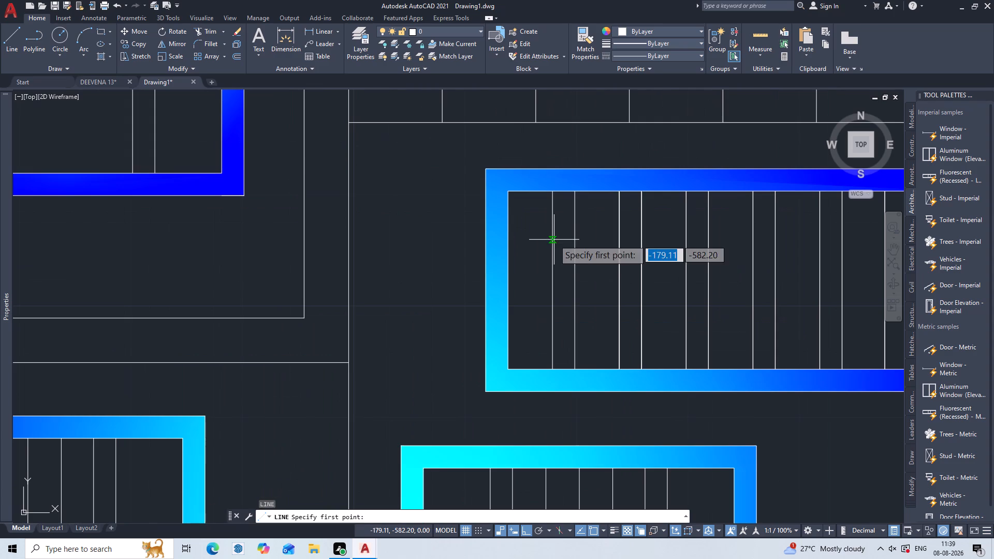
{"action": "triple_click", "coordinate": [550, 219]}
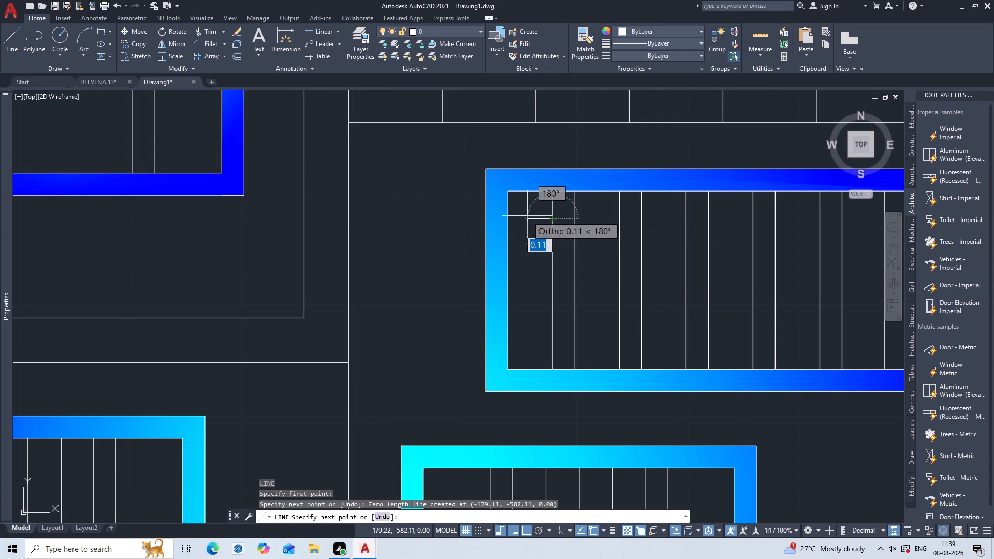
{"action": "left_click", "coordinate": [510, 217]}
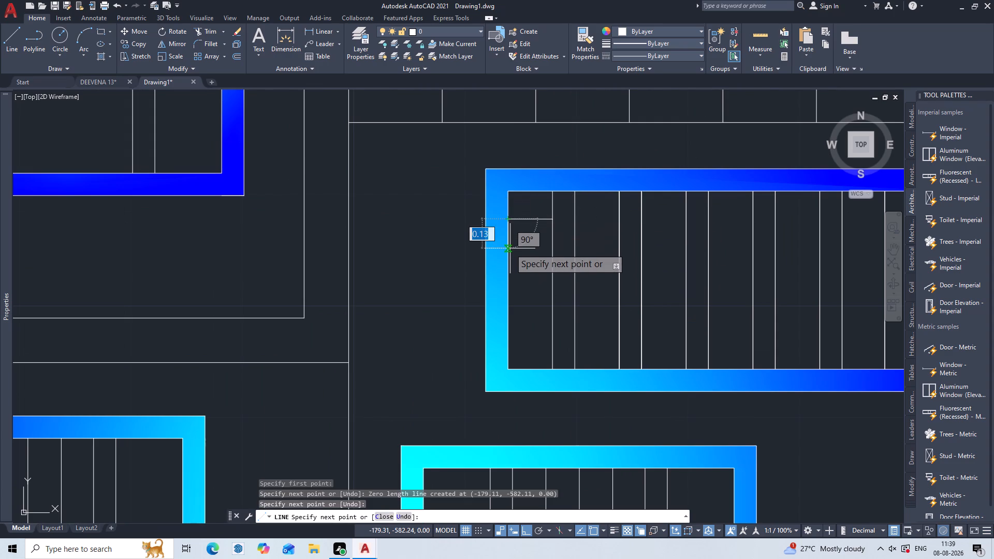
{"action": "key", "text": "Escape"}
Copy the short horizontal line downward from its right end as a six-item array fitted to the frame's inner bottom edge.
{"action": "key", "text": "o"}
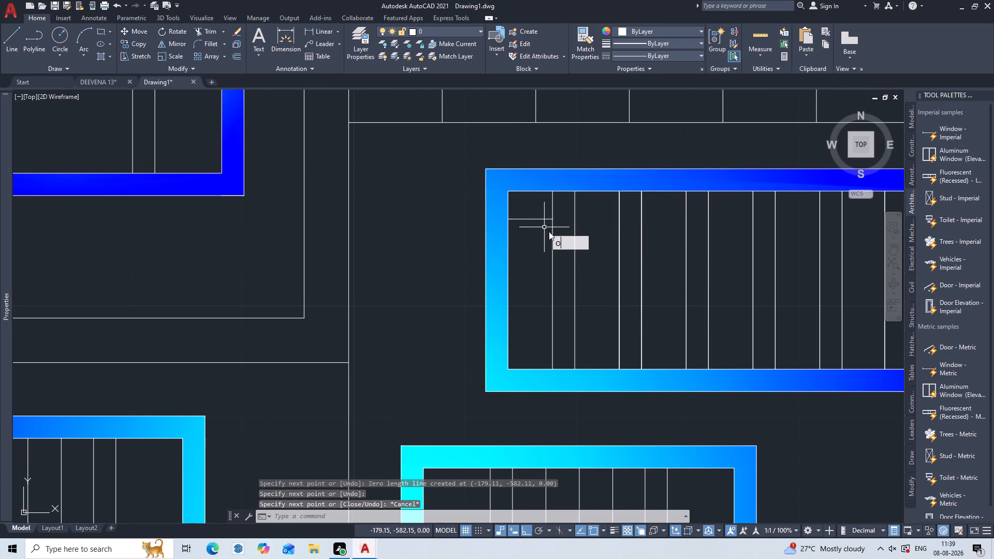
{"action": "key", "text": "Escape"}
{"action": "key", "text": "c"}
{"action": "key", "text": "o"}
{"action": "key", "text": "p"}
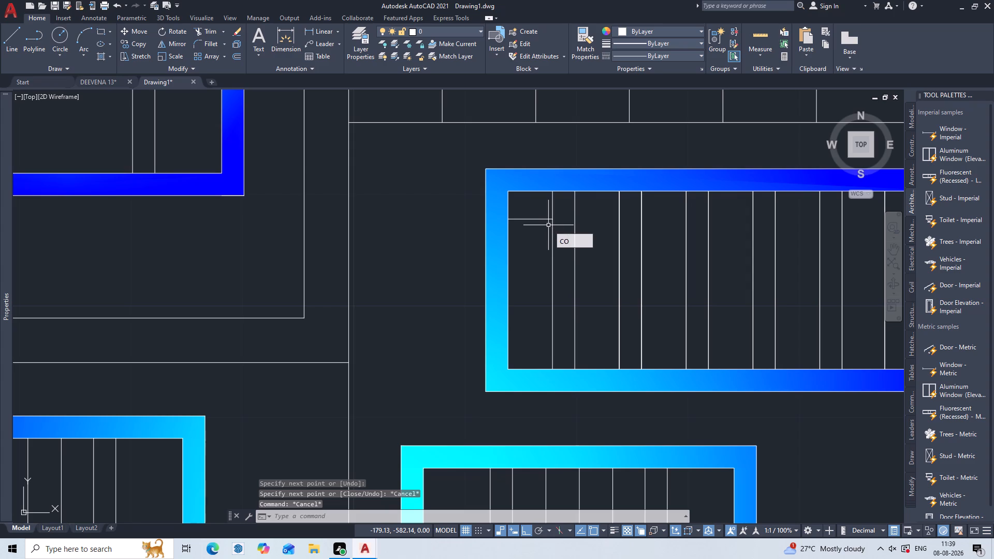
{"action": "key", "text": "Return"}
{"action": "double_click", "coordinate": [544, 216]}
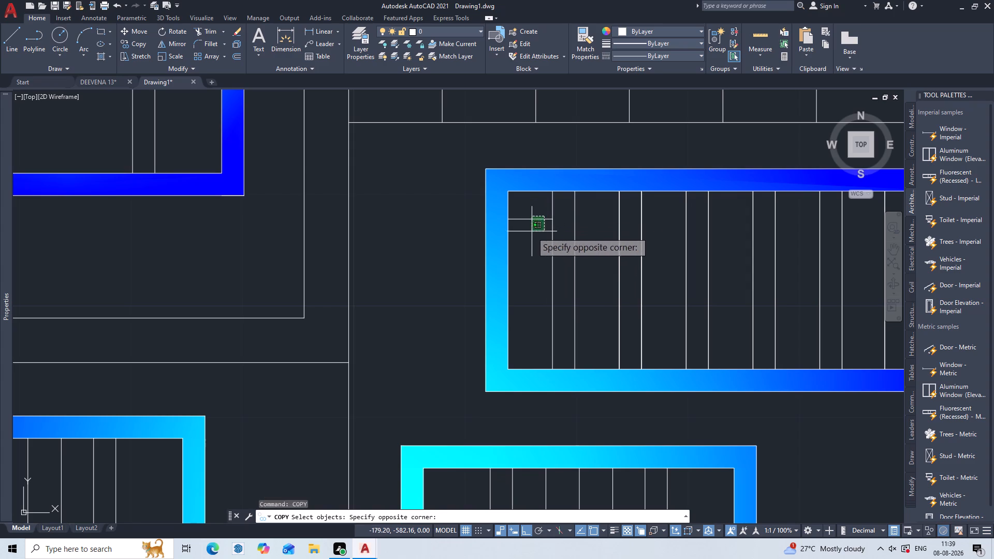
{"action": "left_click", "coordinate": [532, 232]}
{"action": "key", "text": "Return"}
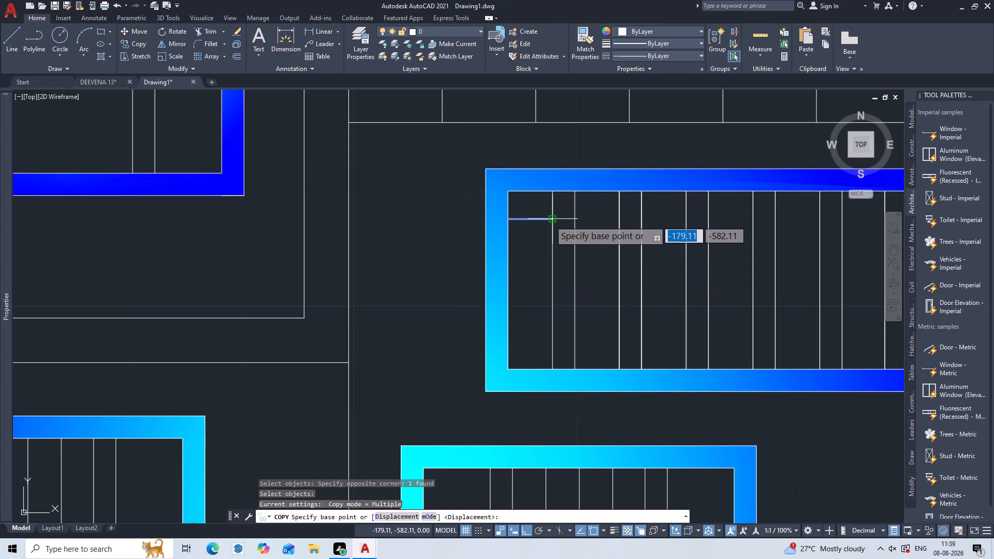
{"action": "left_click", "coordinate": [550, 220]}
{"action": "key", "text": "a"}
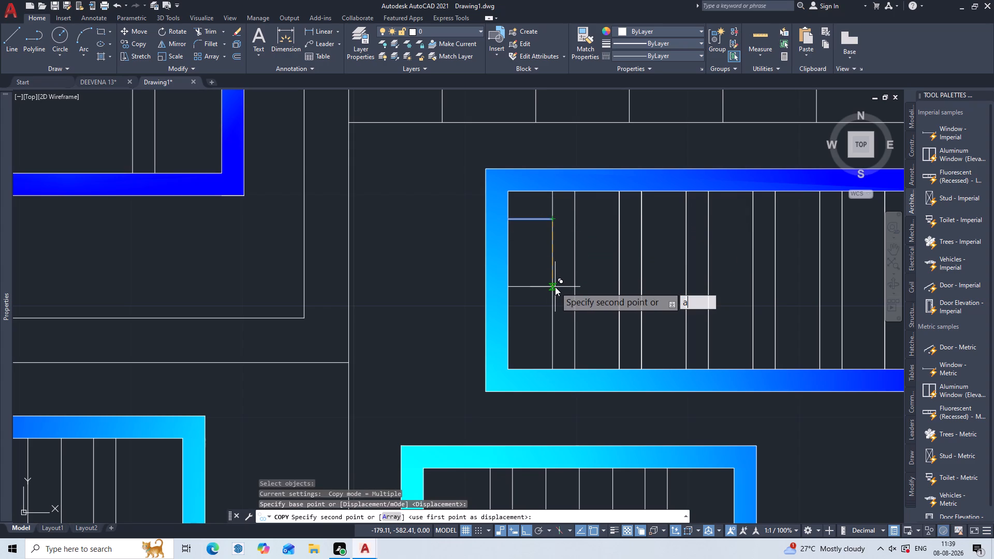
{"action": "key", "text": "Return"}
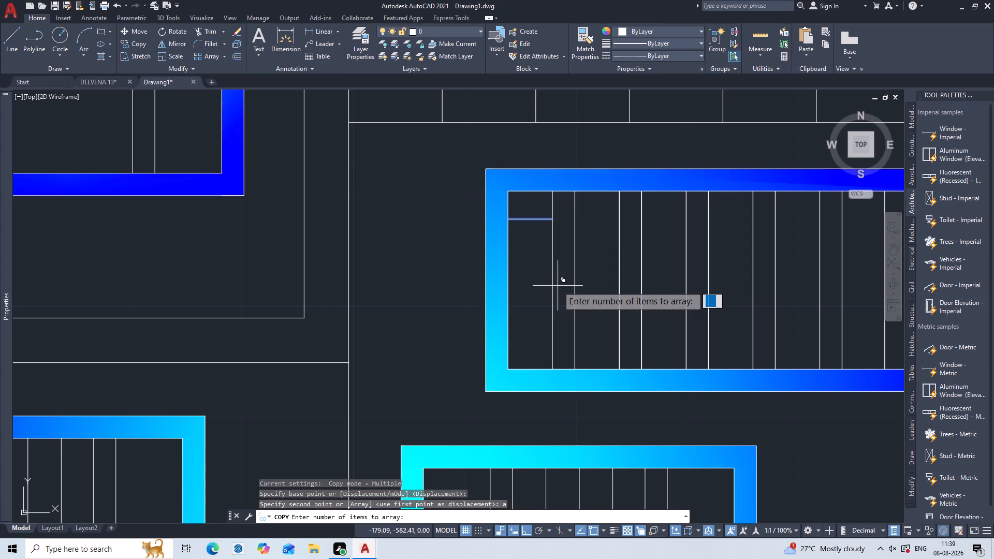
{"action": "key", "text": "6"}
{"action": "key", "text": "Return"}
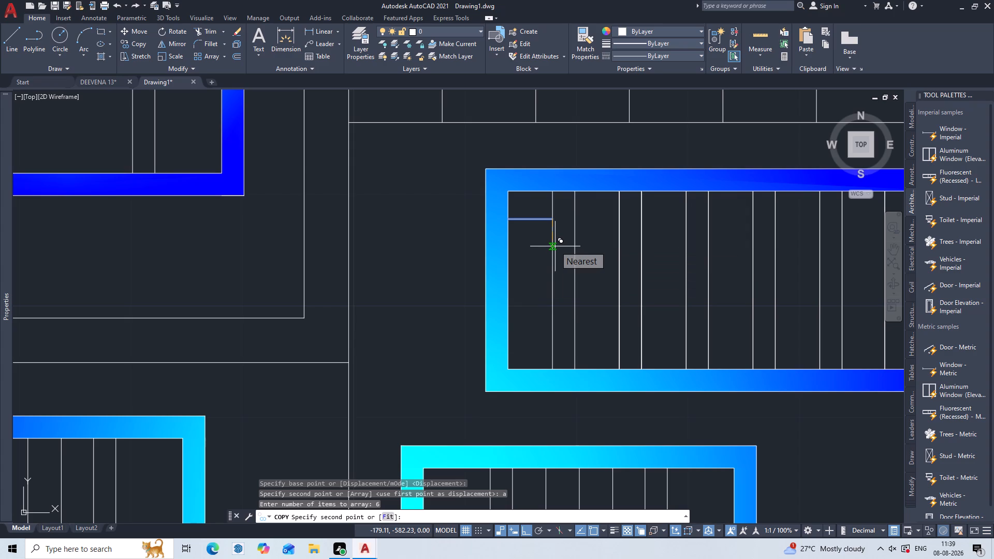
{"action": "key", "text": "f"}
{"action": "key", "text": "Return"}
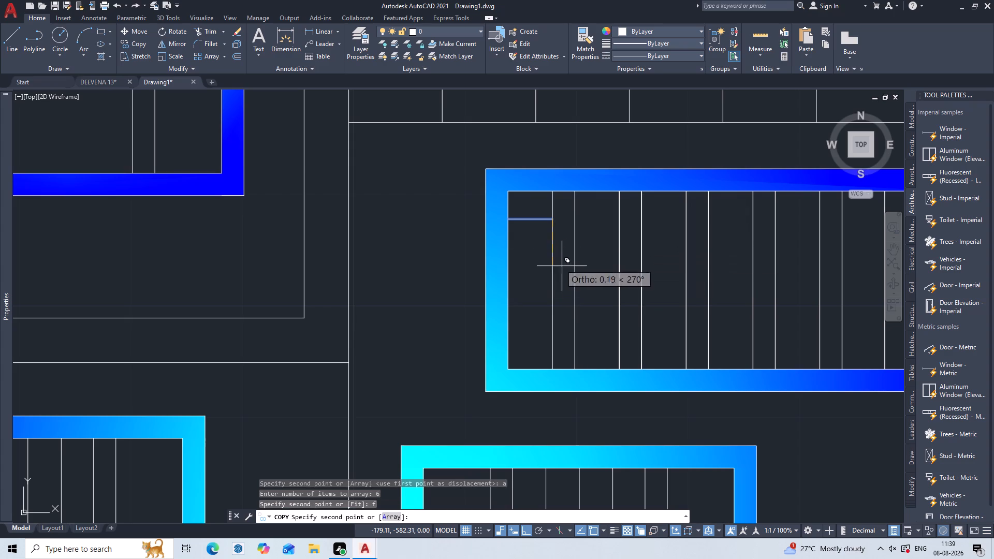
{"action": "left_click", "coordinate": [554, 370]}
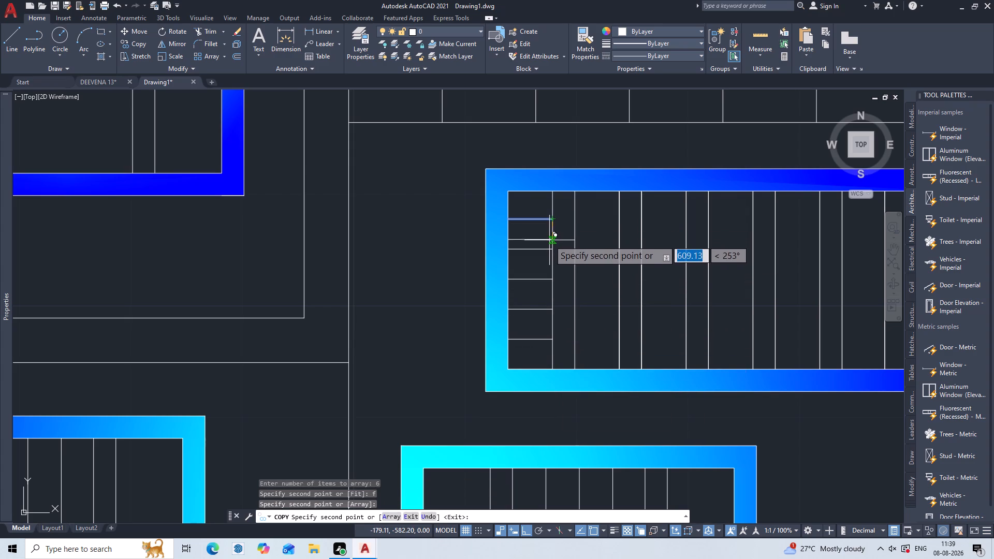
Copy the five short horizontal lines from the wide panel's first gap into the second gap, using the bottom line's right end as base point.
{"action": "key", "text": "Escape"}
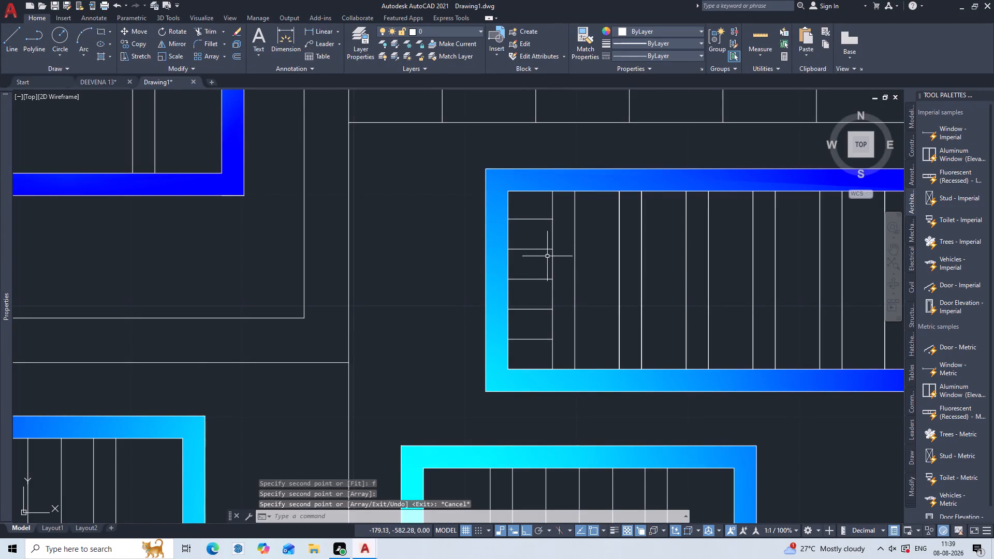
{"action": "scroll", "coordinate": [537, 247], "scroll_direction": "down", "scroll_amount": 2}
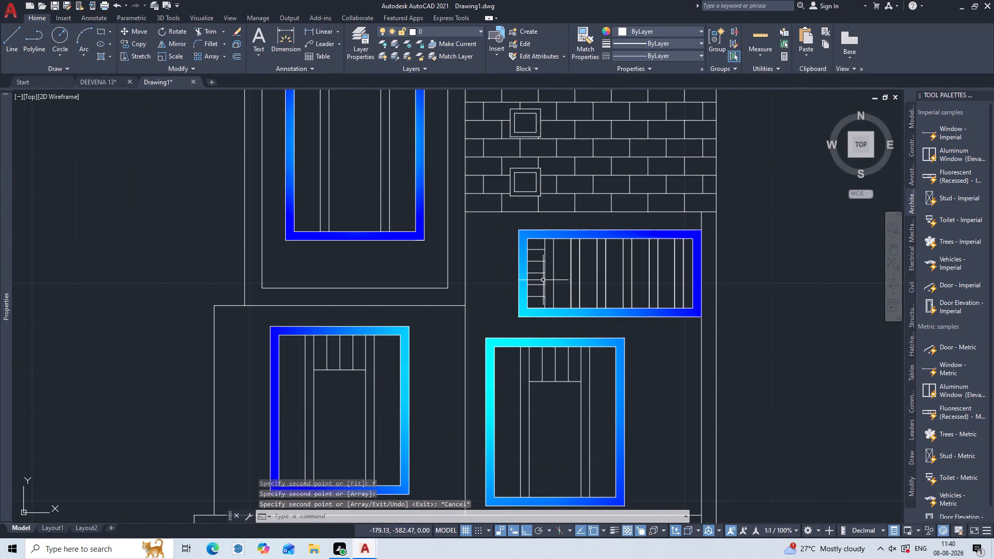
{"action": "scroll", "coordinate": [559, 251], "scroll_direction": "up", "scroll_amount": 2}
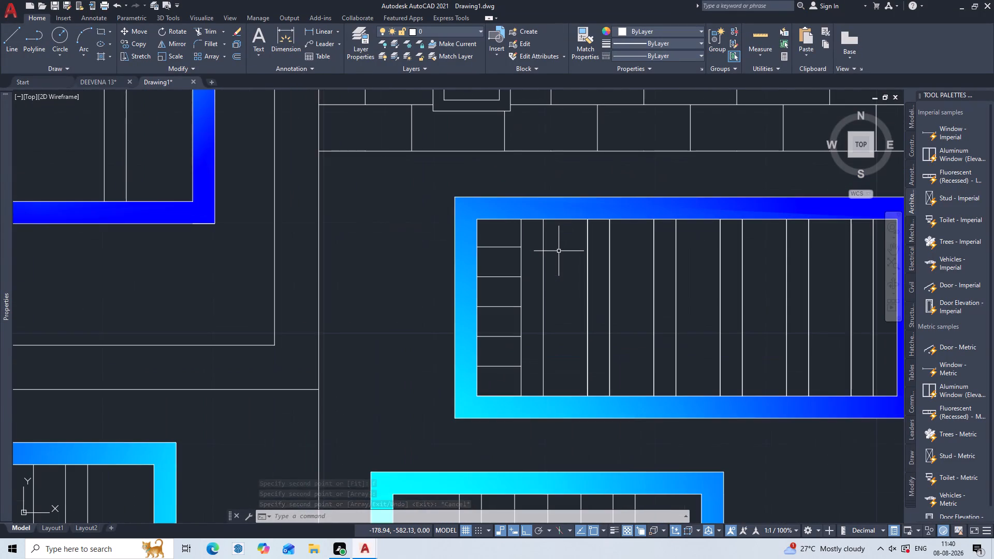
{"action": "key", "text": "c"}
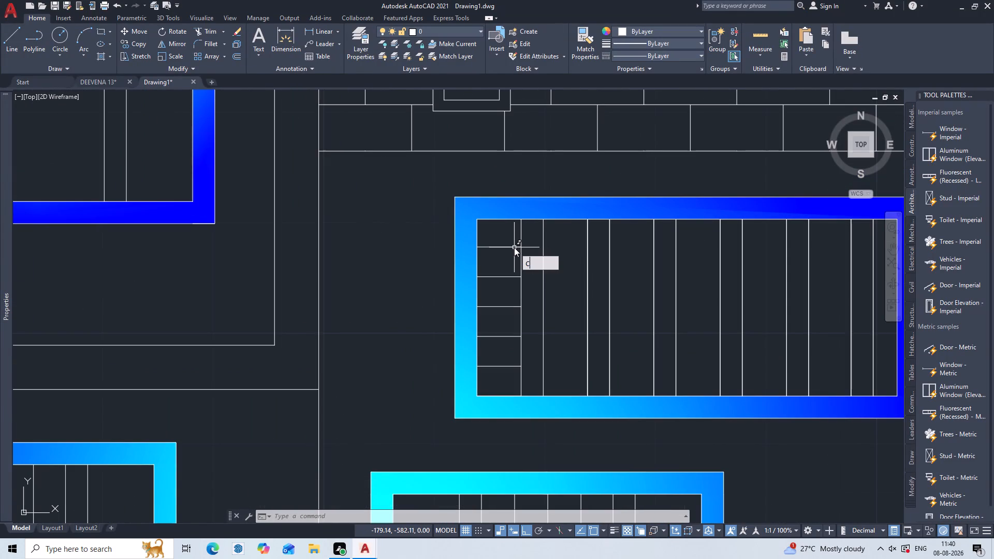
{"action": "key", "text": "o"}
{"action": "key", "text": "p"}
{"action": "key", "text": "Return"}
{"action": "left_click", "coordinate": [517, 243]}
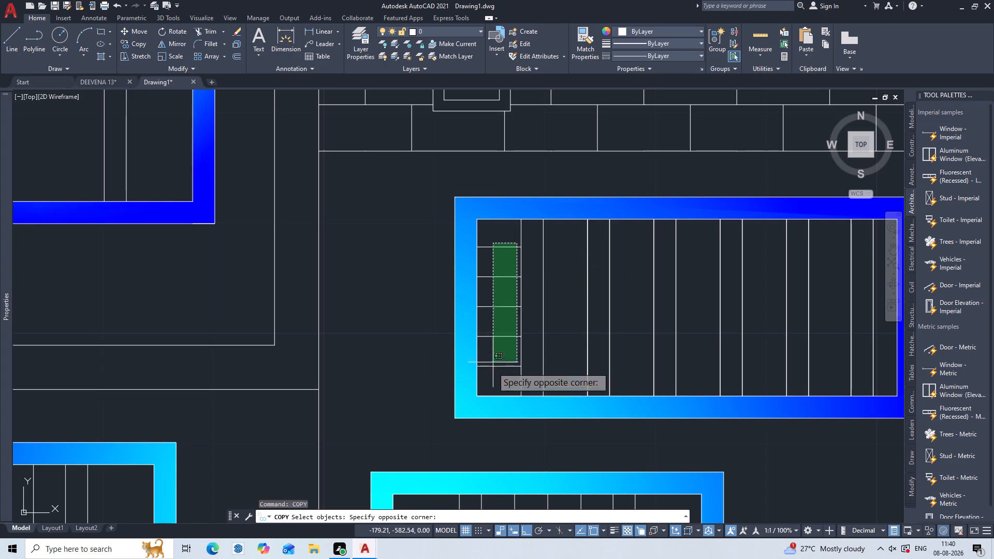
{"action": "double_click", "coordinate": [493, 377]}
{"action": "key", "text": "Return"}
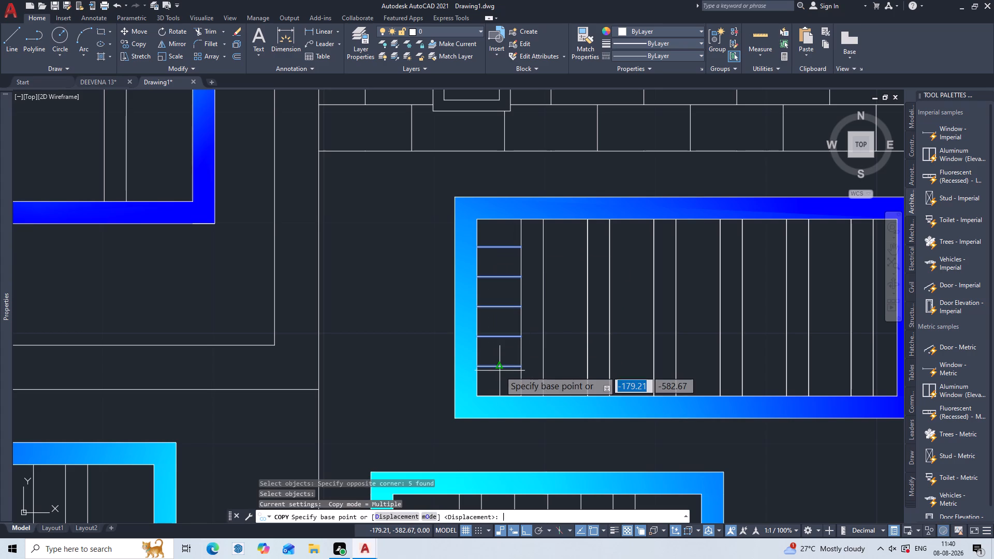
{"action": "double_click", "coordinate": [520, 367]}
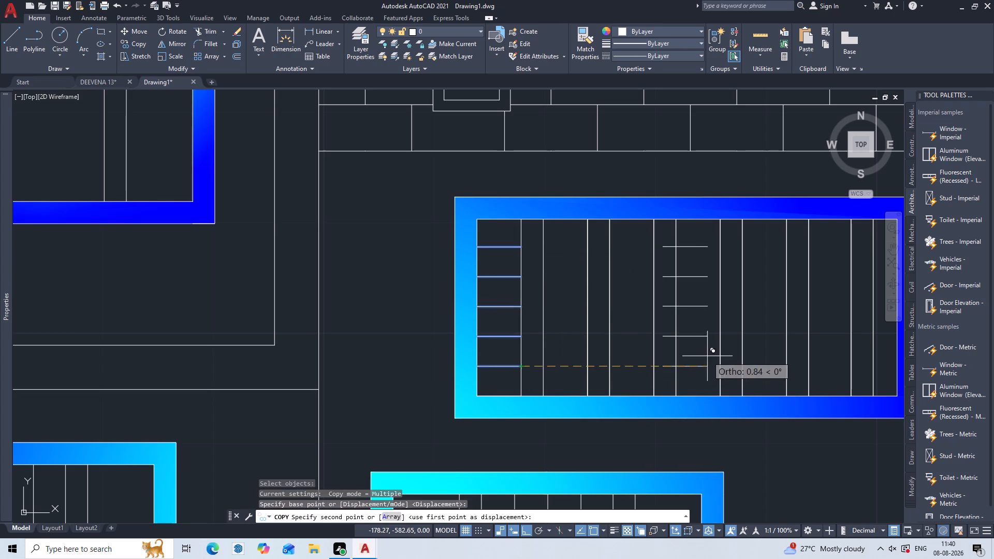
{"action": "double_click", "coordinate": [589, 370]}
{"action": "key", "text": "Return"}
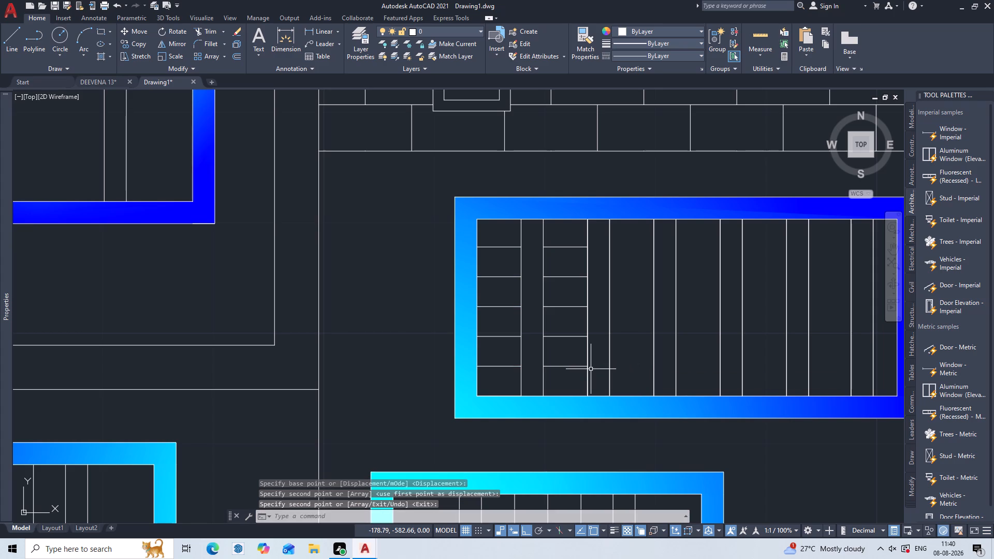
Copy the second gap's five short lines into the third, fourth and fifth gaps between the vertical bars.
{"action": "key", "text": "Return"}
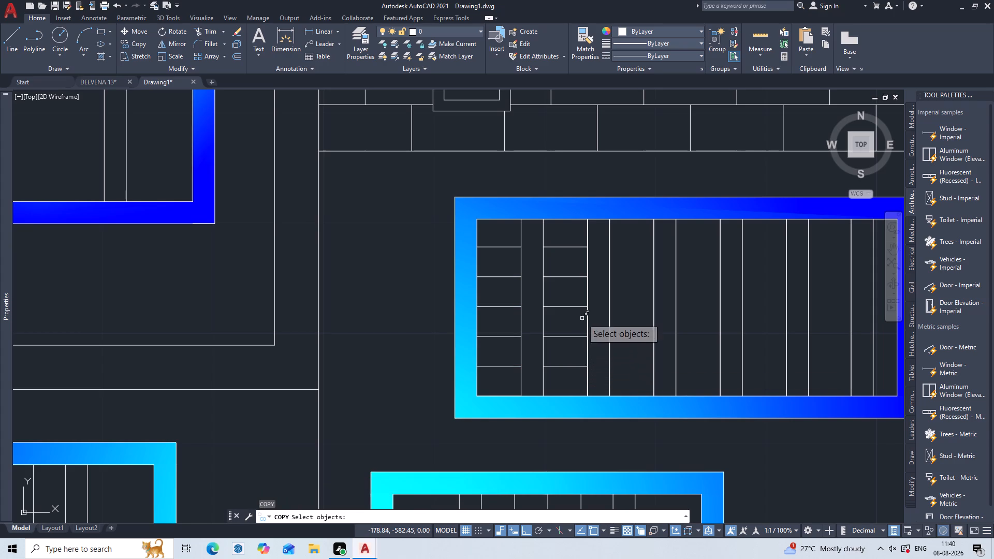
{"action": "double_click", "coordinate": [568, 239]}
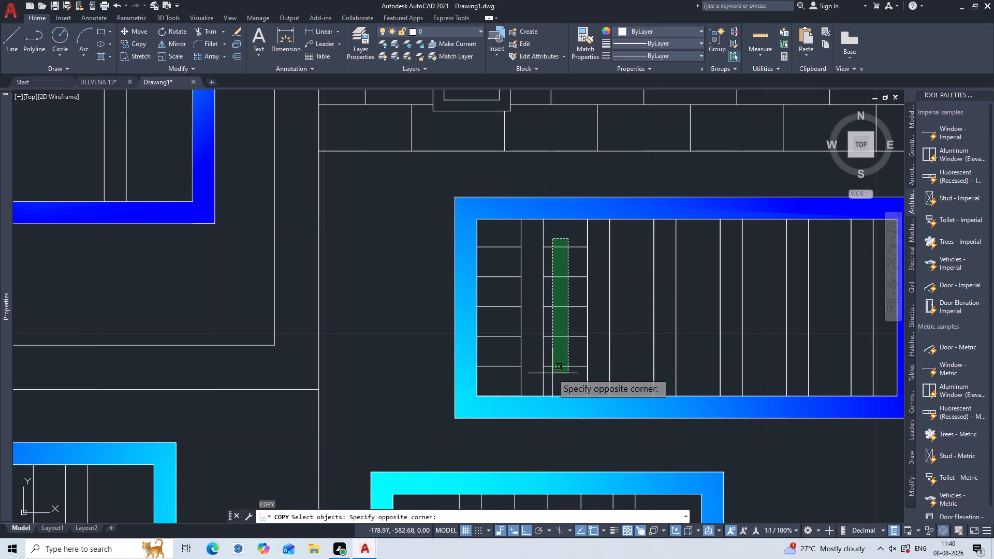
{"action": "double_click", "coordinate": [552, 373]}
{"action": "key", "text": "Return"}
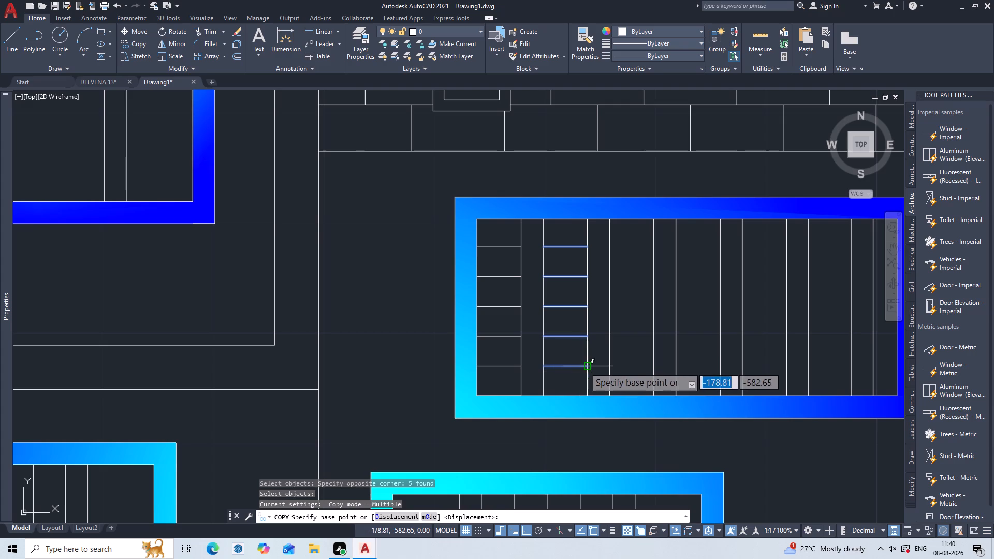
{"action": "triple_click", "coordinate": [586, 368]}
{"action": "double_click", "coordinate": [586, 368]}
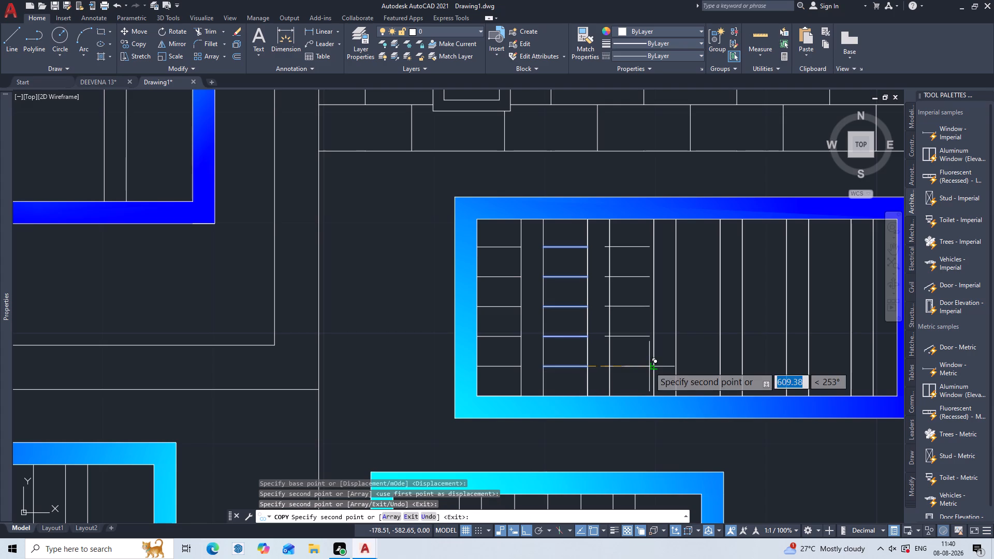
{"action": "triple_click", "coordinate": [654, 366]}
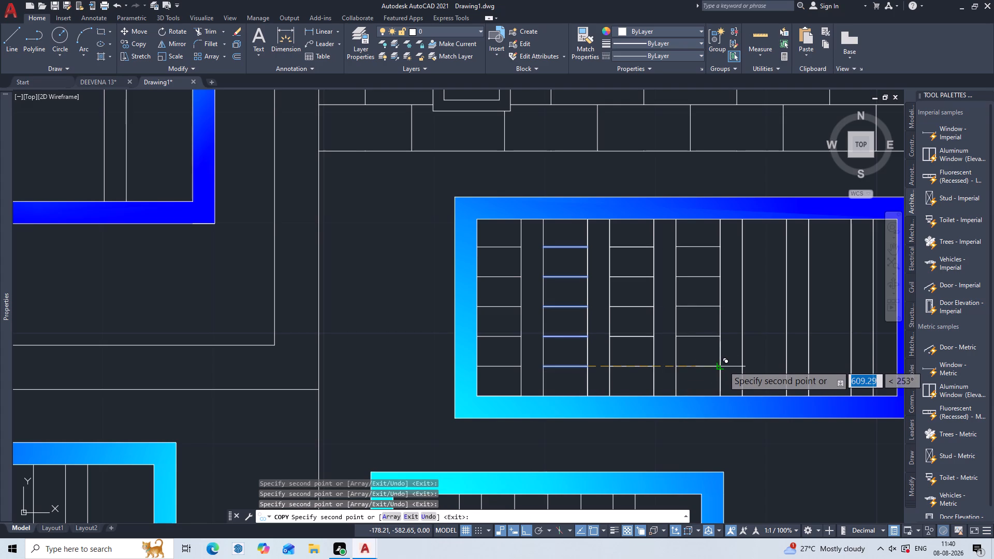
{"action": "left_click", "coordinate": [723, 365]}
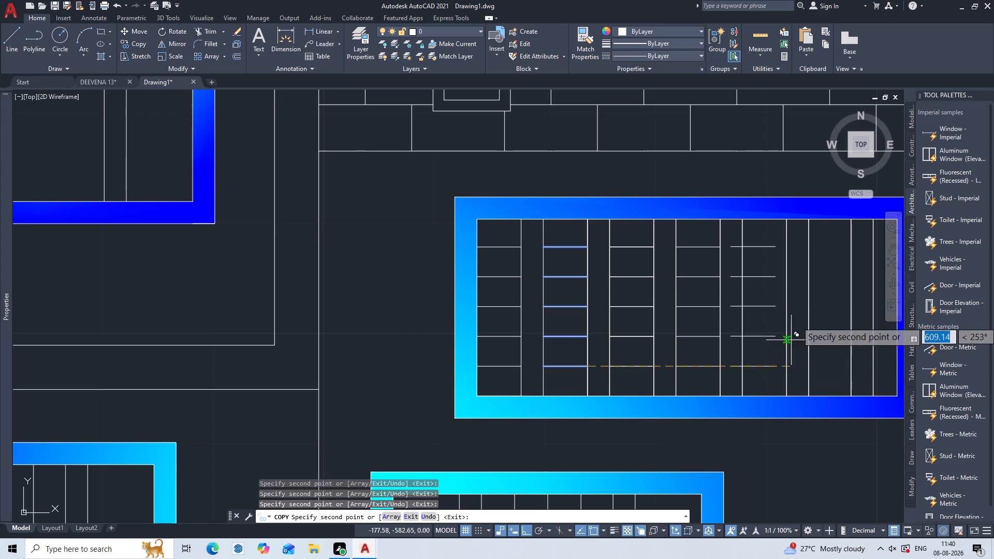
{"action": "left_click", "coordinate": [790, 364]}
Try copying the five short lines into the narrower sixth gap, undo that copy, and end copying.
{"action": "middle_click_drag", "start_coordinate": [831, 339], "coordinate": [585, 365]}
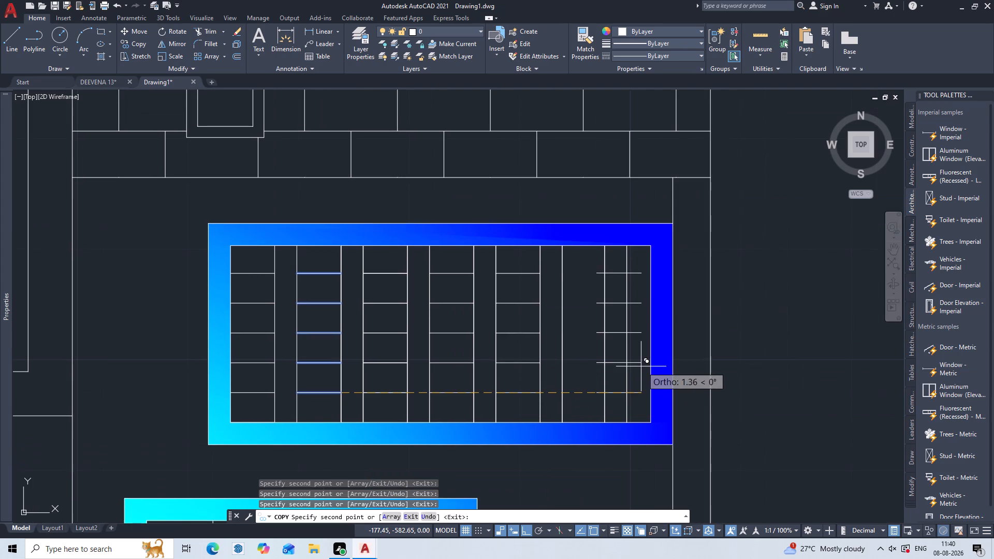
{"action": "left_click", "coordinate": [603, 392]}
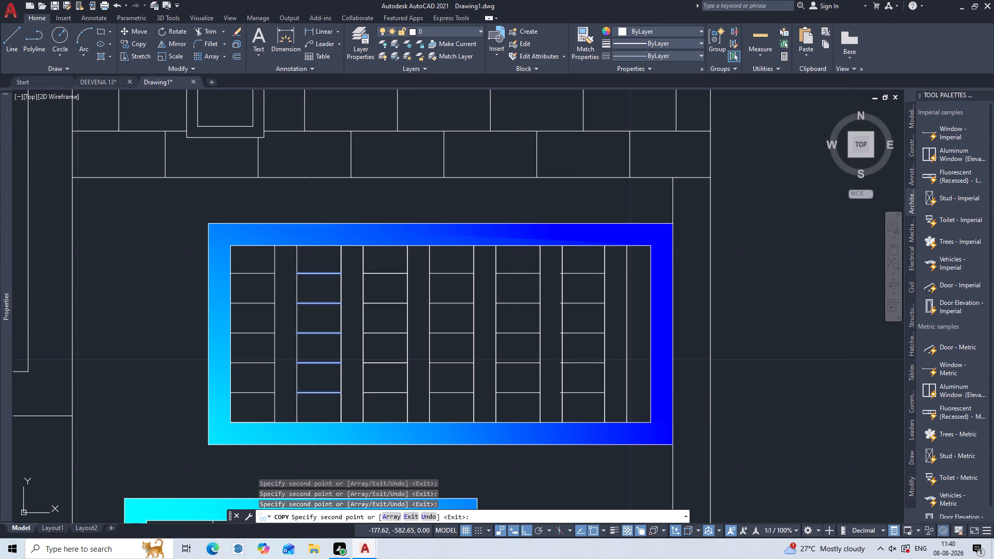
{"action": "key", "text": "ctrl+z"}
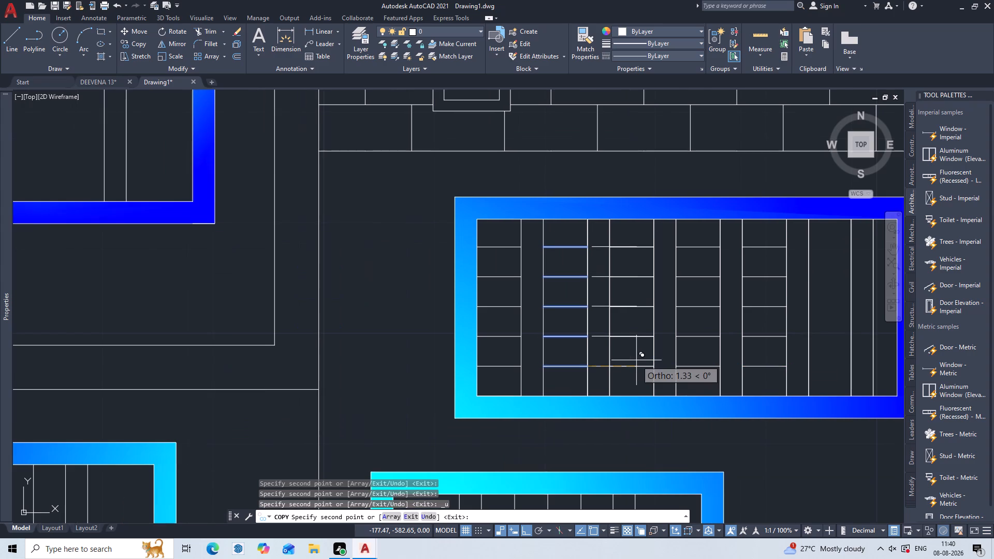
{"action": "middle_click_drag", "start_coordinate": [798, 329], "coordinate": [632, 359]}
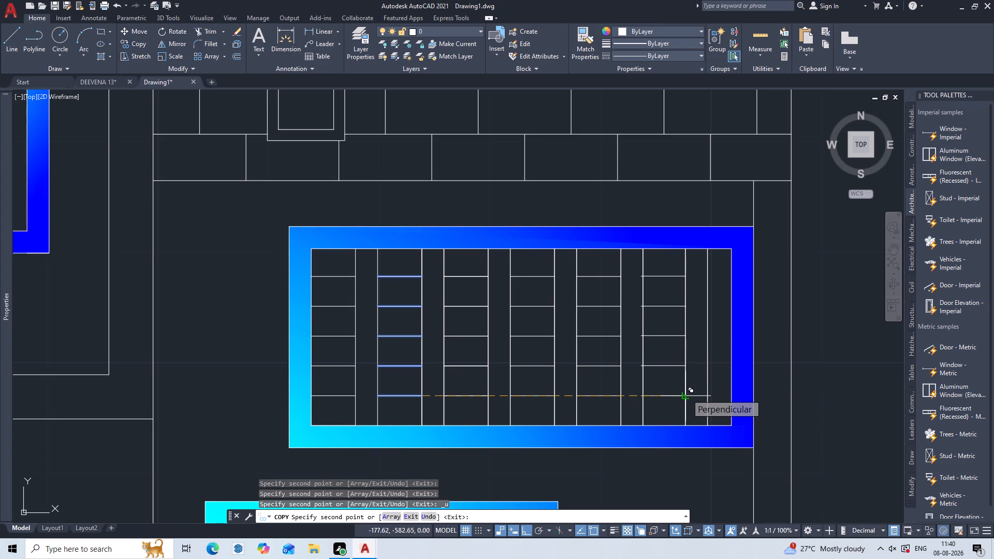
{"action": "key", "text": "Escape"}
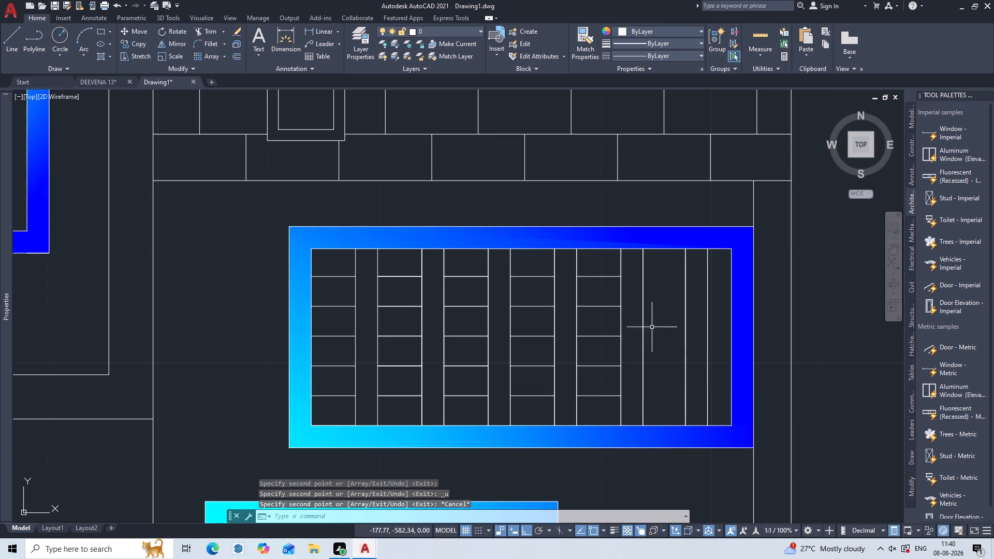
Draw a horizontal line about 0.2 long across the sixth gap, level with the top row of short lines.
{"action": "scroll", "coordinate": [651, 315], "scroll_direction": "up", "scroll_amount": 1}
{"action": "middle_click_drag", "start_coordinate": [650, 312], "coordinate": [638, 295]}
{"action": "middle_click_drag", "start_coordinate": [633, 291], "coordinate": [623, 279]}
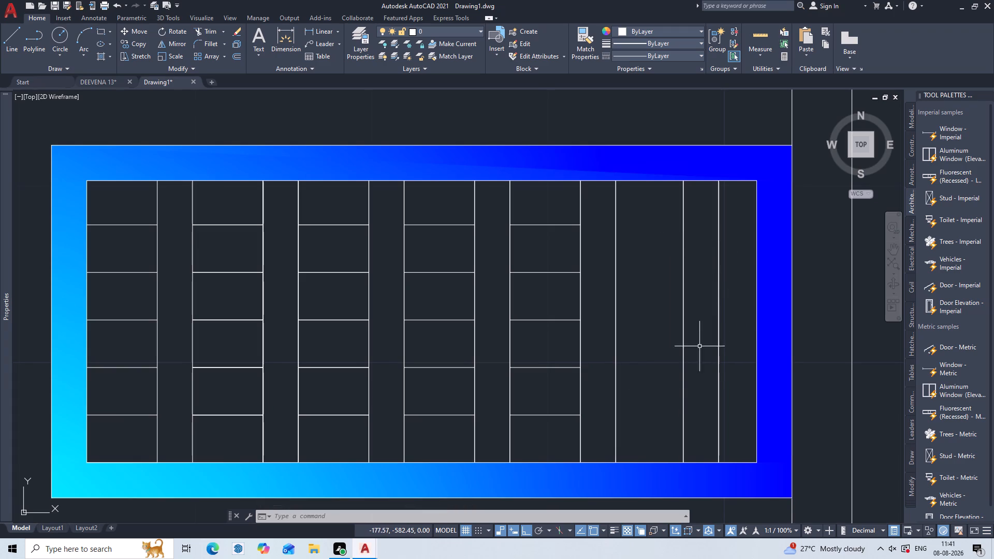
{"action": "key", "text": "l"}
{"action": "key", "text": "Return"}
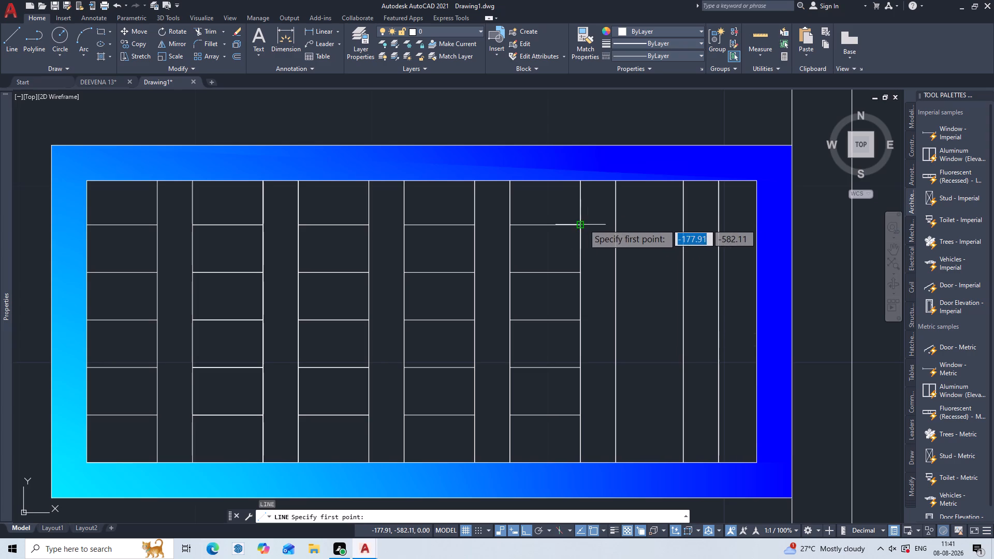
{"action": "double_click", "coordinate": [614, 229]}
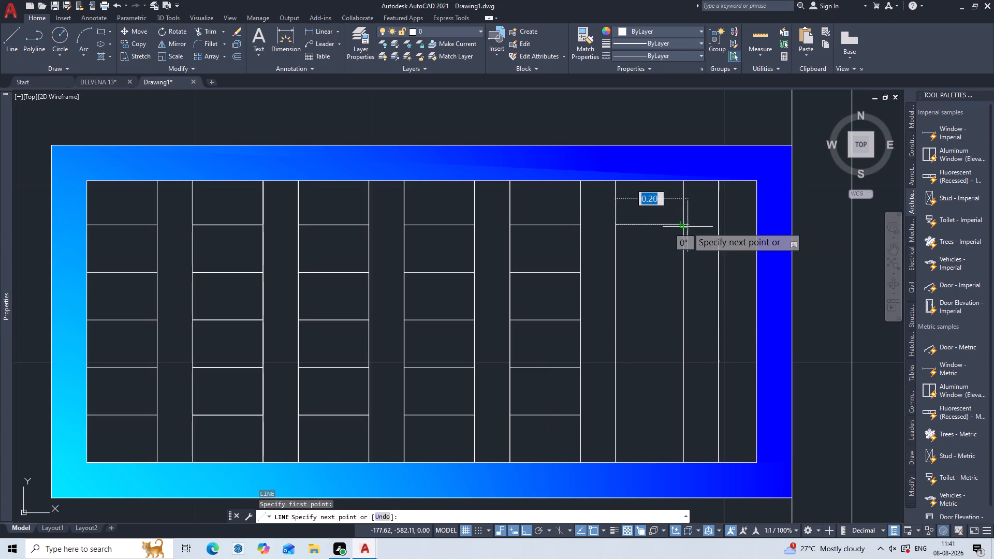
{"action": "double_click", "coordinate": [685, 227]}
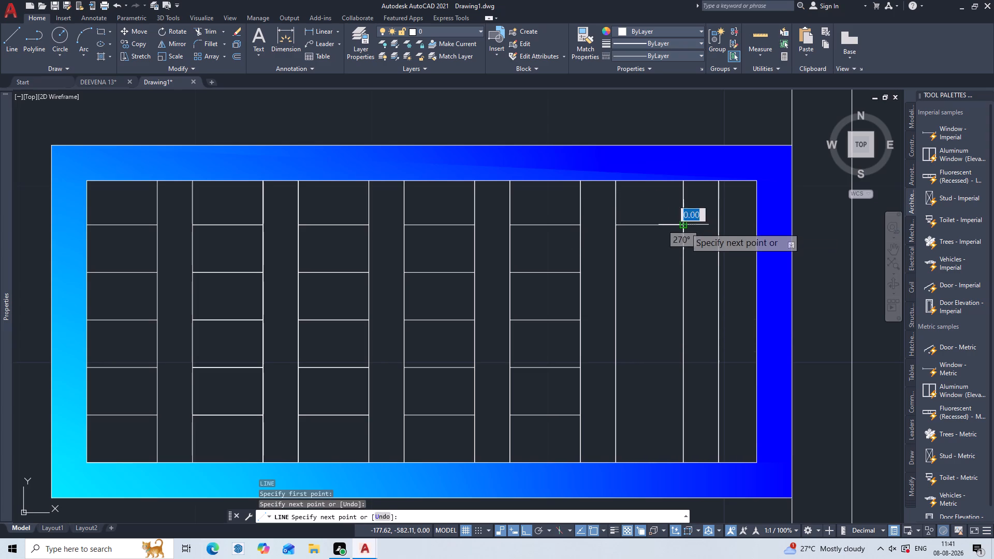
{"action": "key", "text": "Escape"}
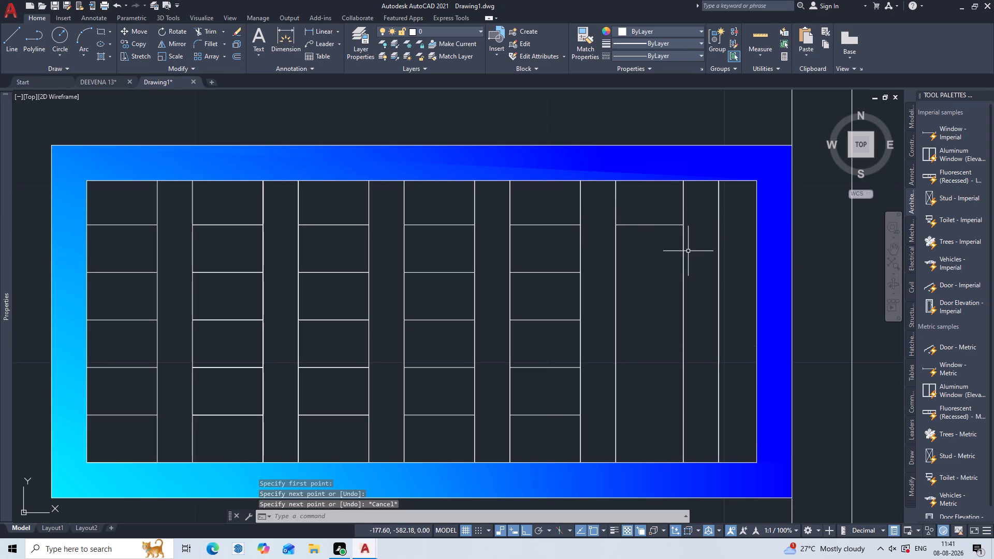
Copy the sixth gap's top line straight down to the four lower rows, level with the neighbouring short lines.
{"action": "key", "text": "c"}
{"action": "key", "text": "o"}
{"action": "key", "text": "p"}
{"action": "key", "text": "Return"}
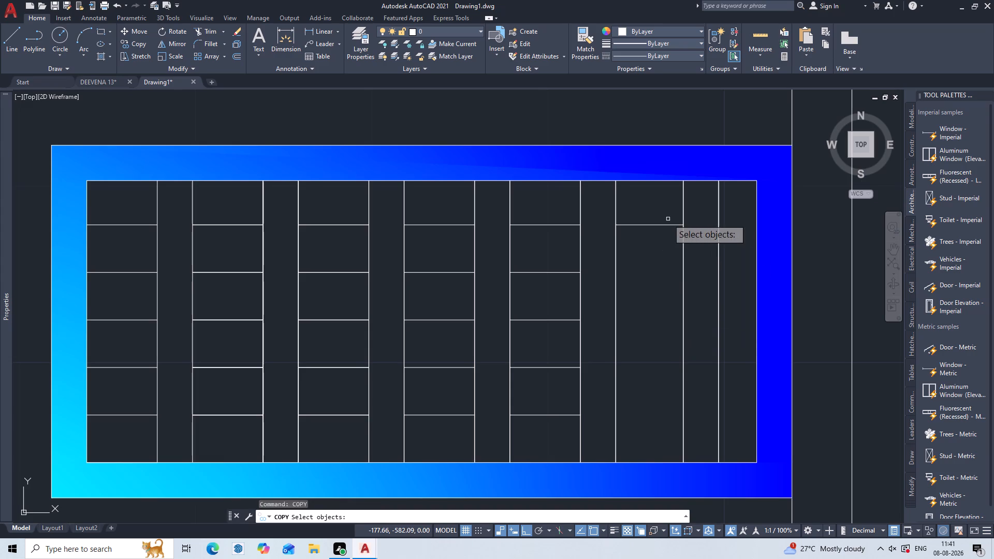
{"action": "left_click", "coordinate": [668, 219]}
{"action": "key", "text": "Return"}
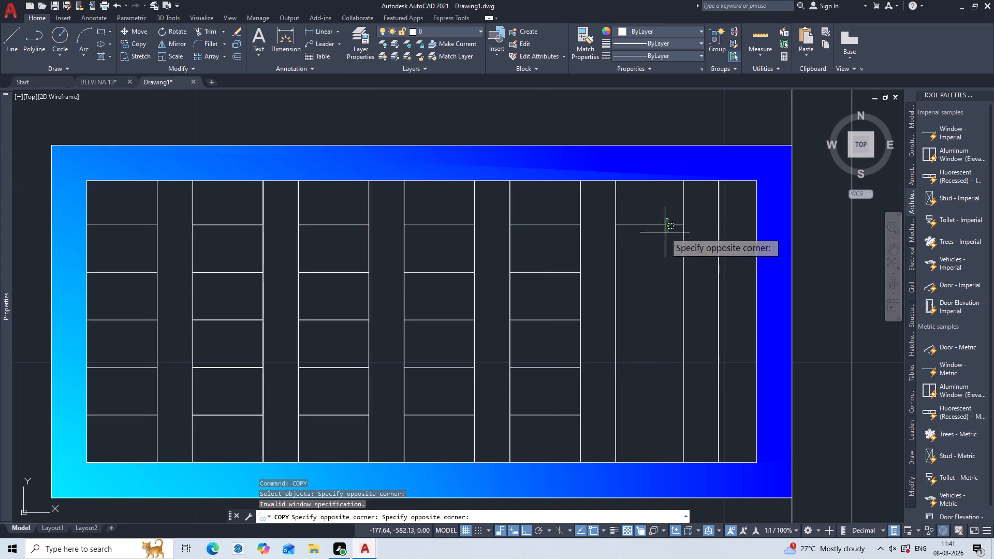
{"action": "double_click", "coordinate": [640, 241]}
{"action": "key", "text": "Return"}
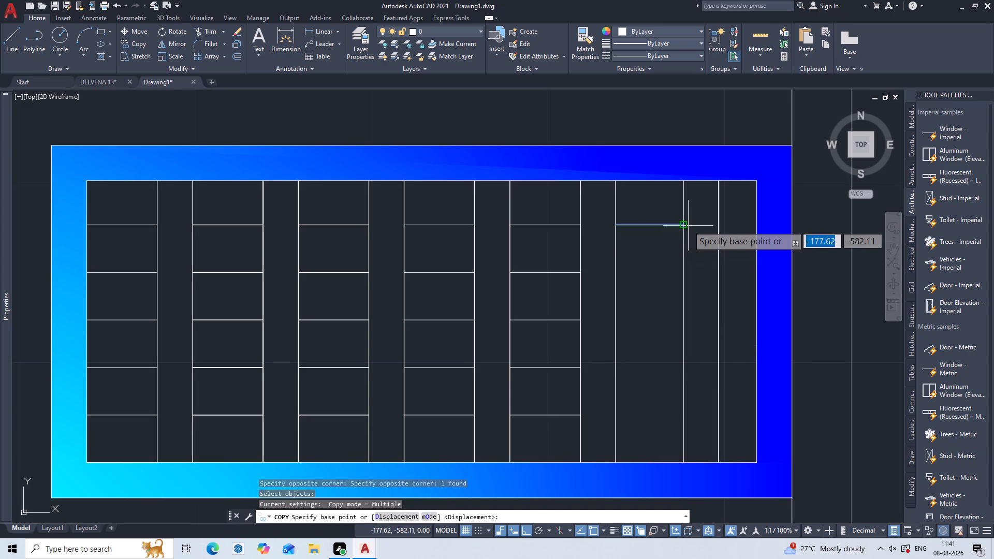
{"action": "double_click", "coordinate": [680, 224]}
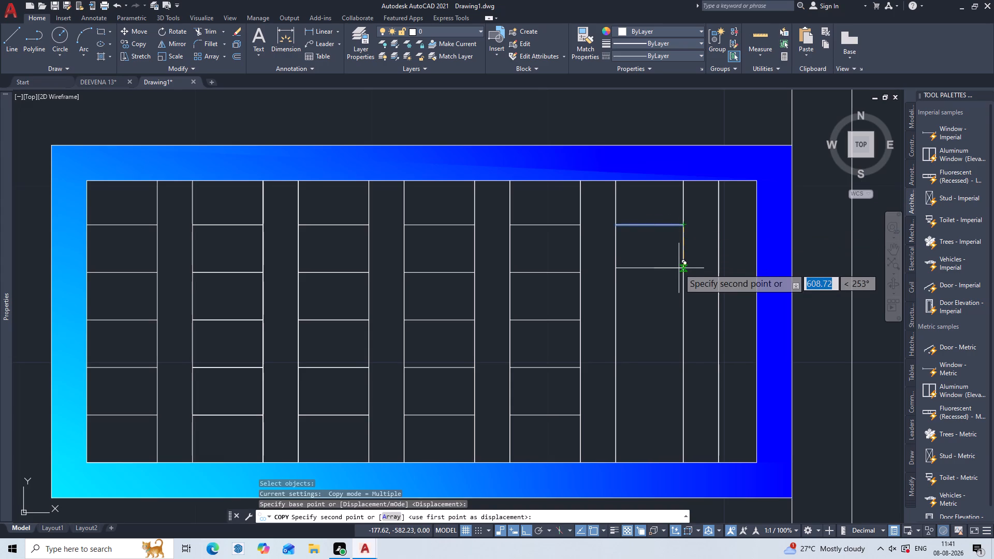
{"action": "triple_click", "coordinate": [681, 272]}
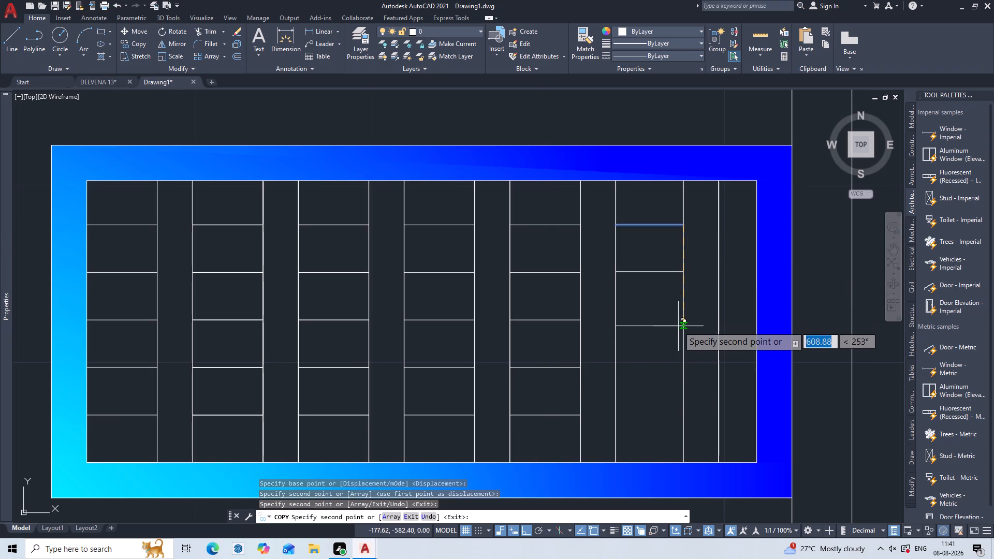
{"action": "left_click", "coordinate": [676, 319]}
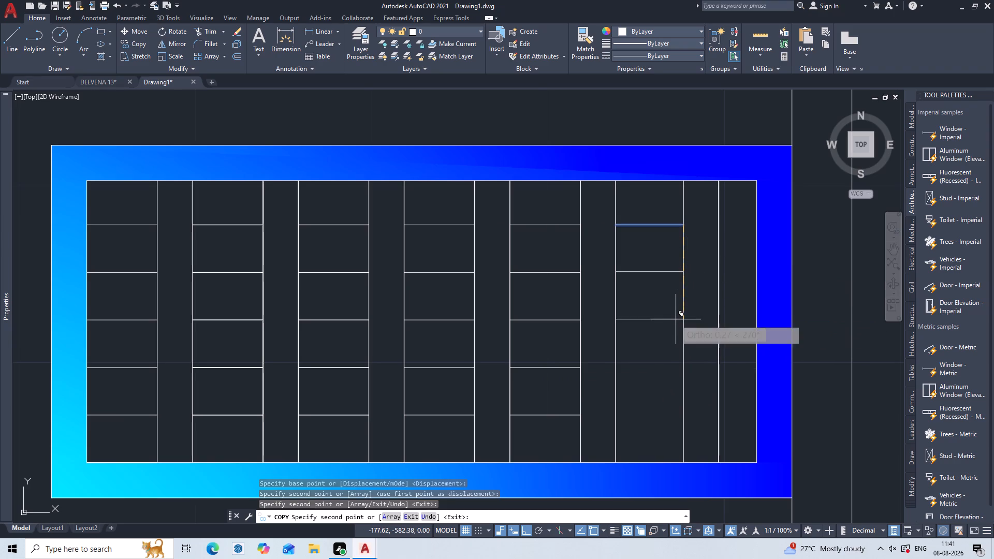
{"action": "double_click", "coordinate": [667, 367]}
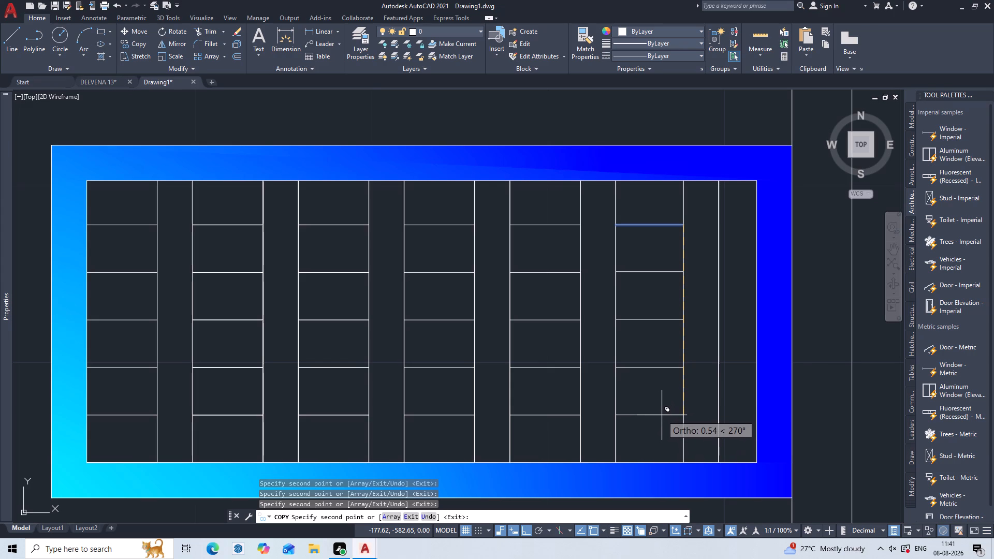
{"action": "triple_click", "coordinate": [662, 415]}
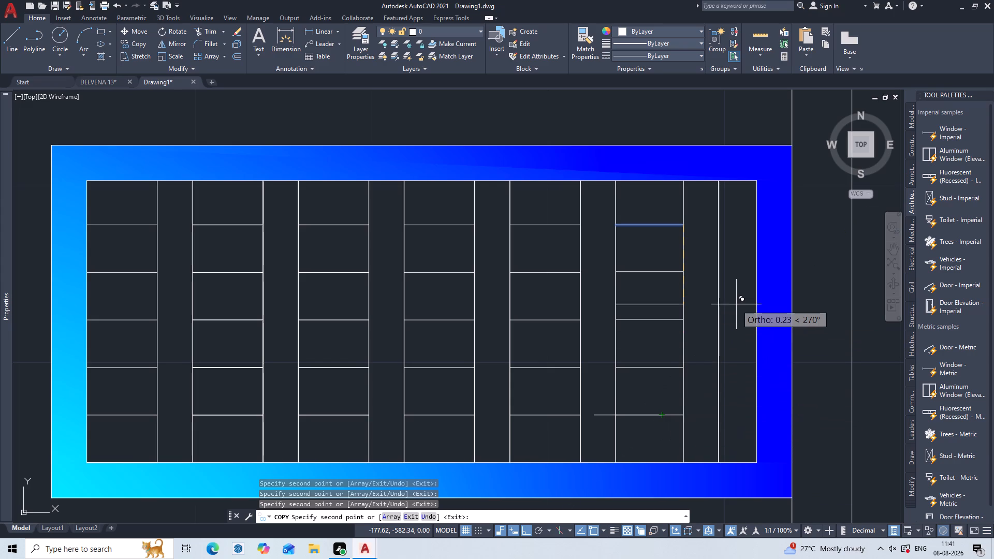
{"action": "key", "text": "Return"}
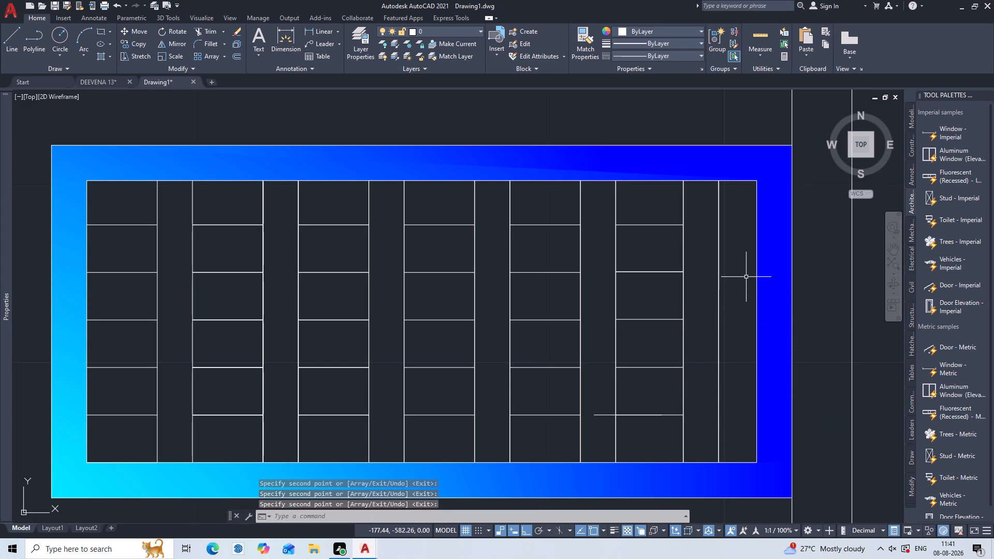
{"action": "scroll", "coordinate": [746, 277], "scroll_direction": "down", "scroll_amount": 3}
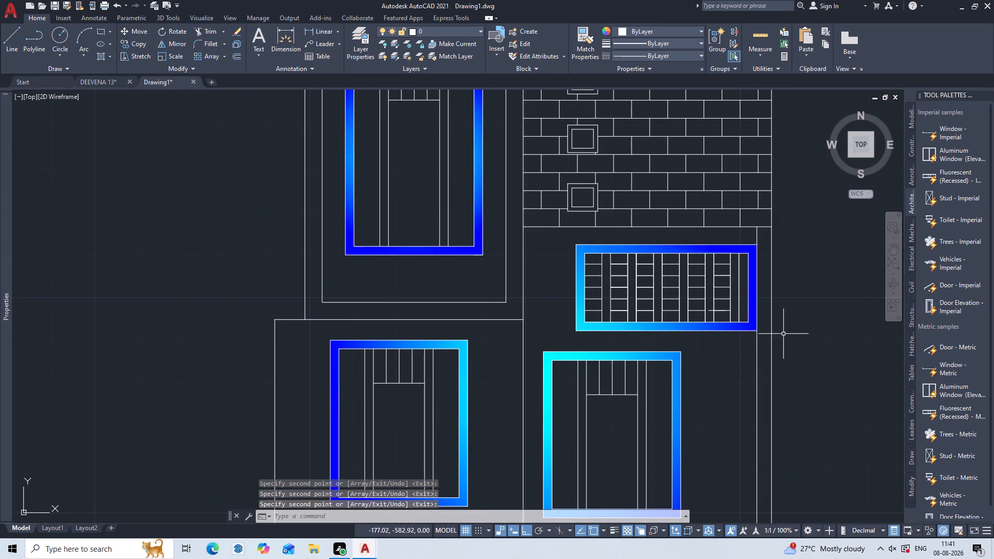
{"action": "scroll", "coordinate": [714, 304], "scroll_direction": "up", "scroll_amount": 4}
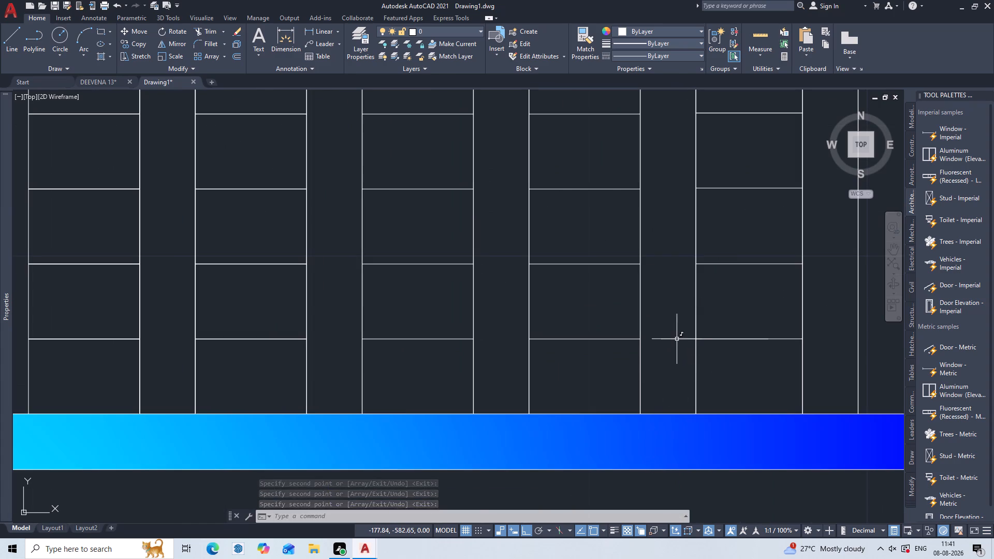
Erase the stray bottom-row line that overshoots the sixth gap and crosses its neighbouring vertical bar.
{"action": "triple_click", "coordinate": [681, 333]}
{"action": "left_click", "coordinate": [681, 333]}
{"action": "double_click", "coordinate": [665, 351]}
{"action": "triple_click", "coordinate": [676, 334]}
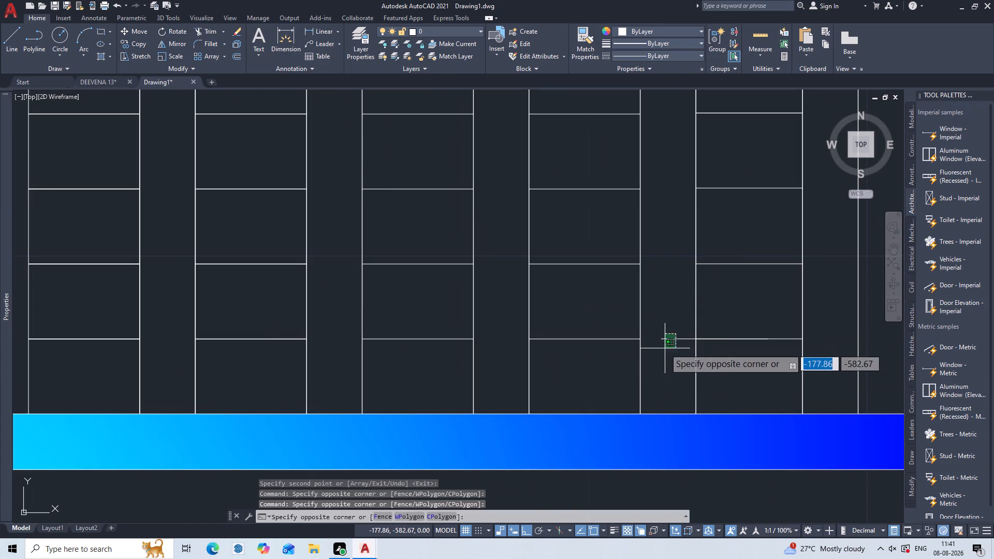
{"action": "left_click", "coordinate": [665, 348]}
{"action": "key", "text": "Delete"}
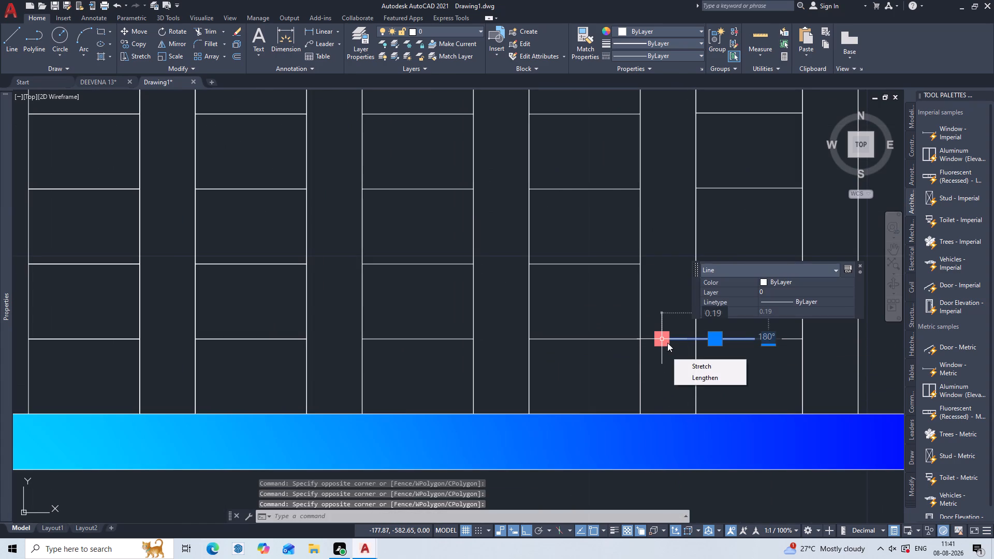
{"action": "key", "text": "Delete"}
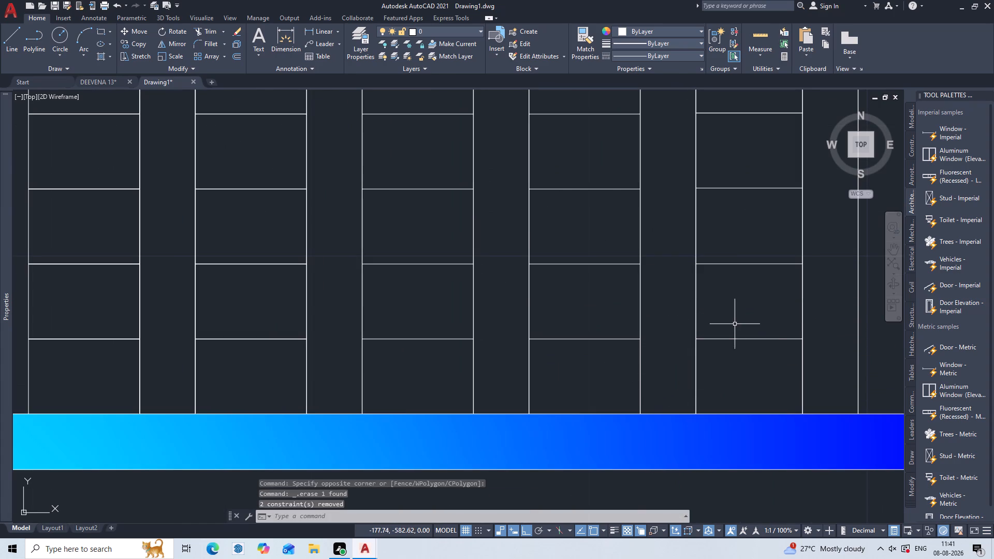
Draw a horizontal line about 0.1 long across the narrow last gap, level with the top row of short lines.
{"action": "scroll", "coordinate": [739, 320], "scroll_direction": "down", "scroll_amount": 2}
{"action": "middle_click_drag", "start_coordinate": [739, 320], "coordinate": [551, 335]}
{"action": "scroll", "coordinate": [582, 211], "scroll_direction": "up", "scroll_amount": 2}
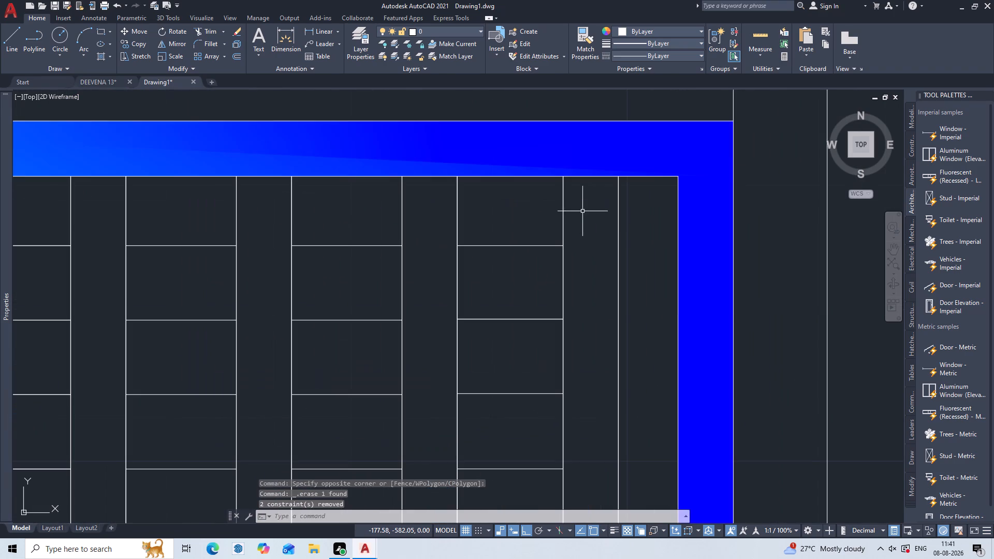
{"action": "key", "text": "l"}
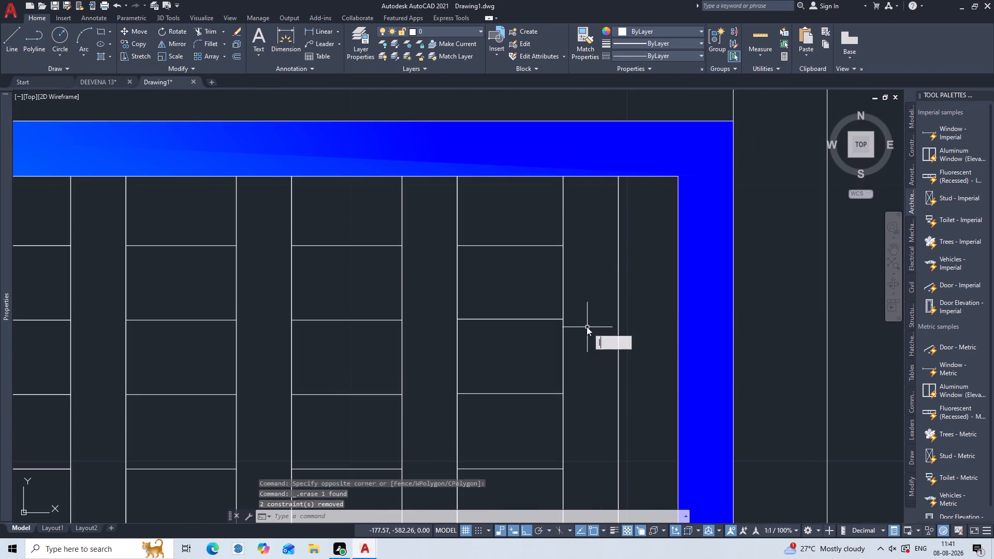
{"action": "key", "text": "Return"}
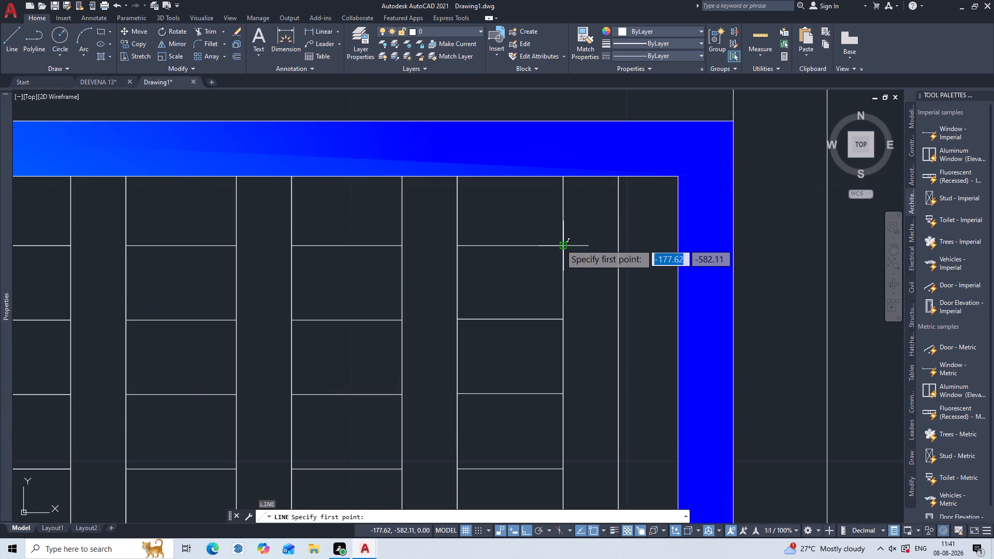
{"action": "left_click", "coordinate": [617, 246]}
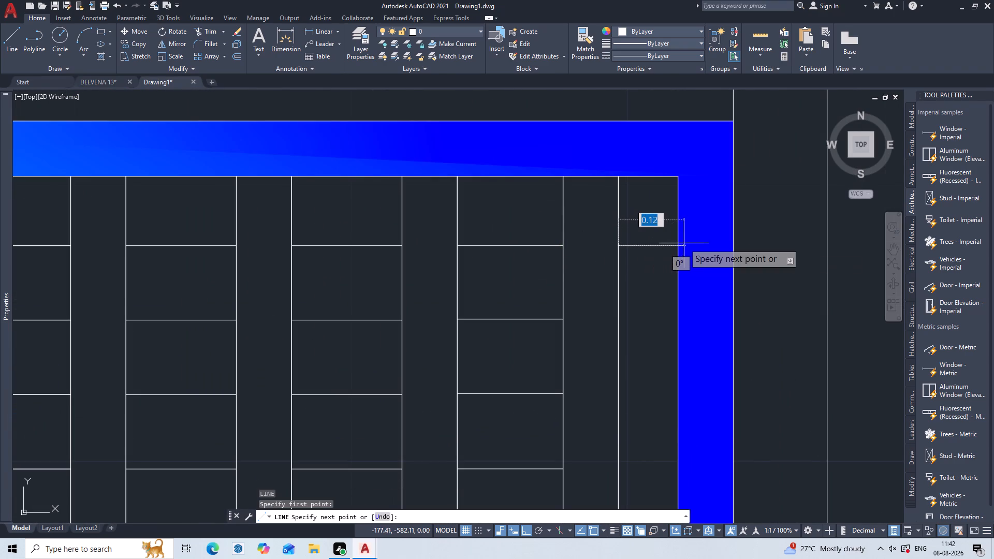
{"action": "left_click", "coordinate": [681, 246]}
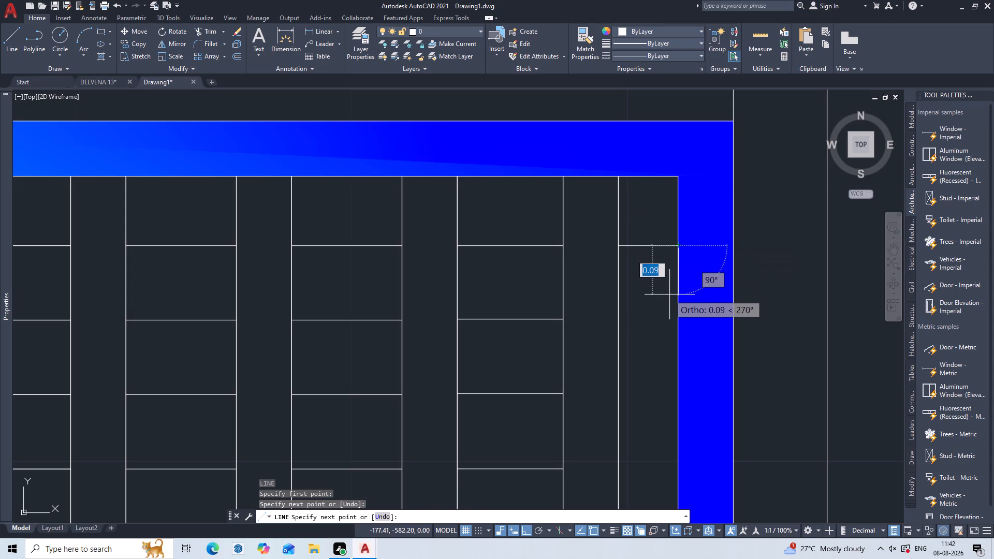
{"action": "key", "text": "Escape"}
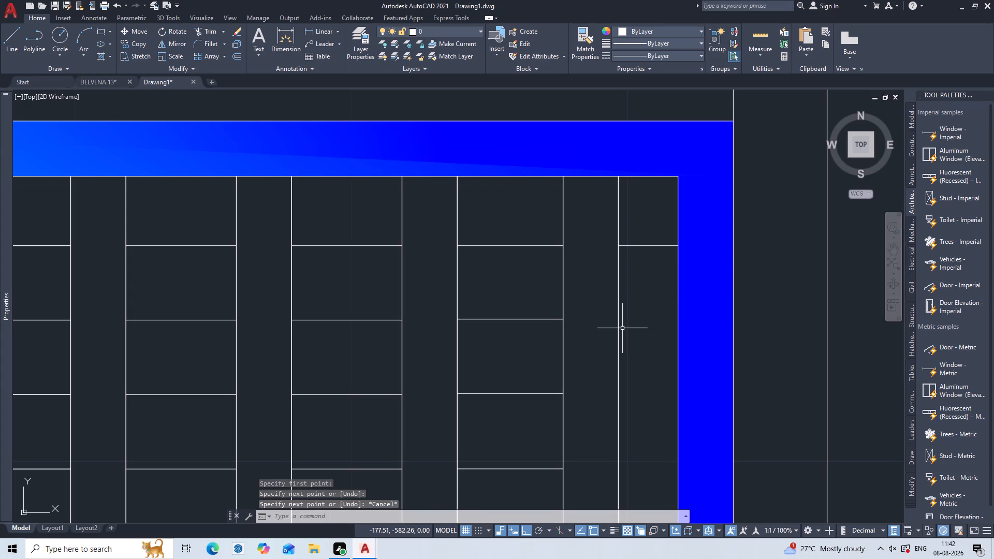
Draw a second-row horizontal line from the sixth gap's right end across the last vertical bar to the frame's inner edge.
{"action": "key", "text": "l"}
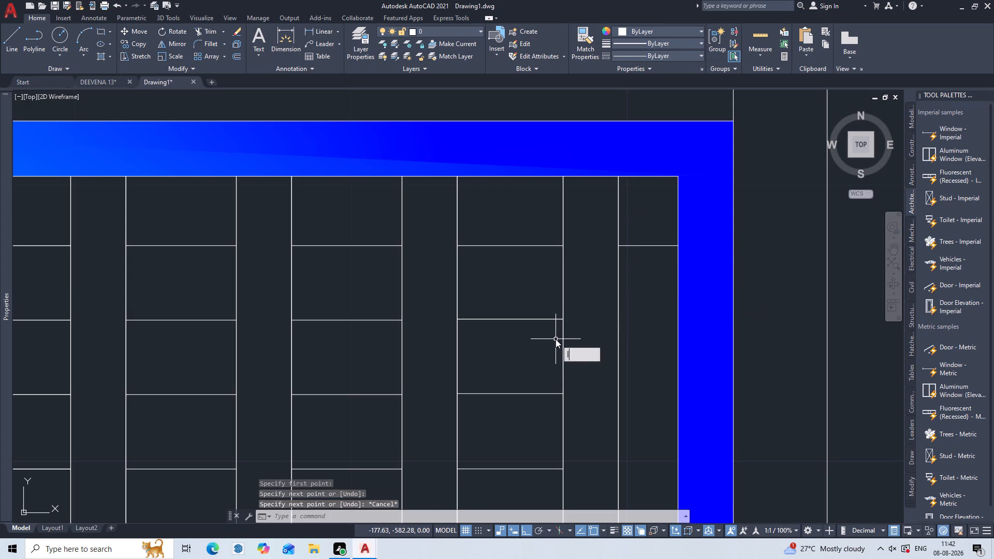
{"action": "key", "text": "Return"}
{"action": "double_click", "coordinate": [564, 319]}
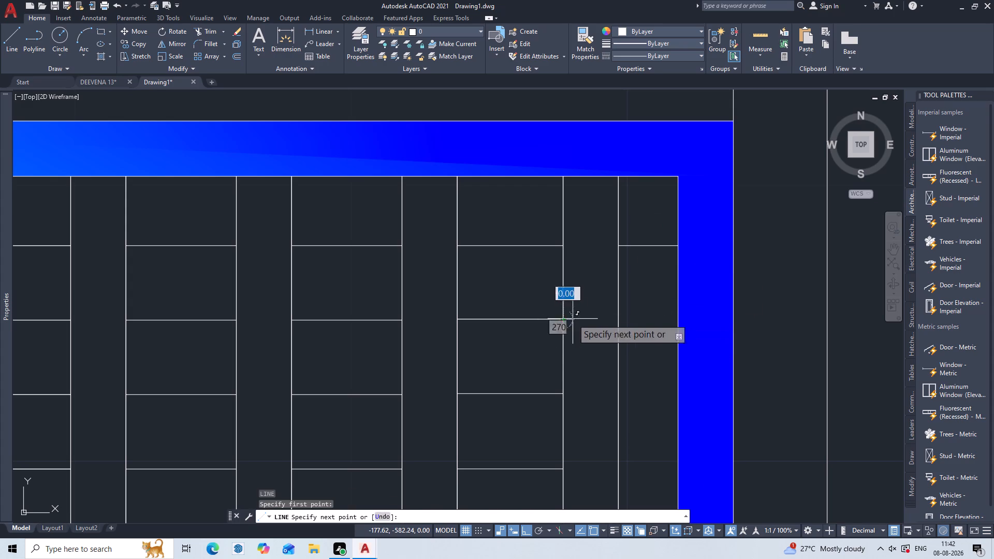
{"action": "triple_click", "coordinate": [619, 320]}
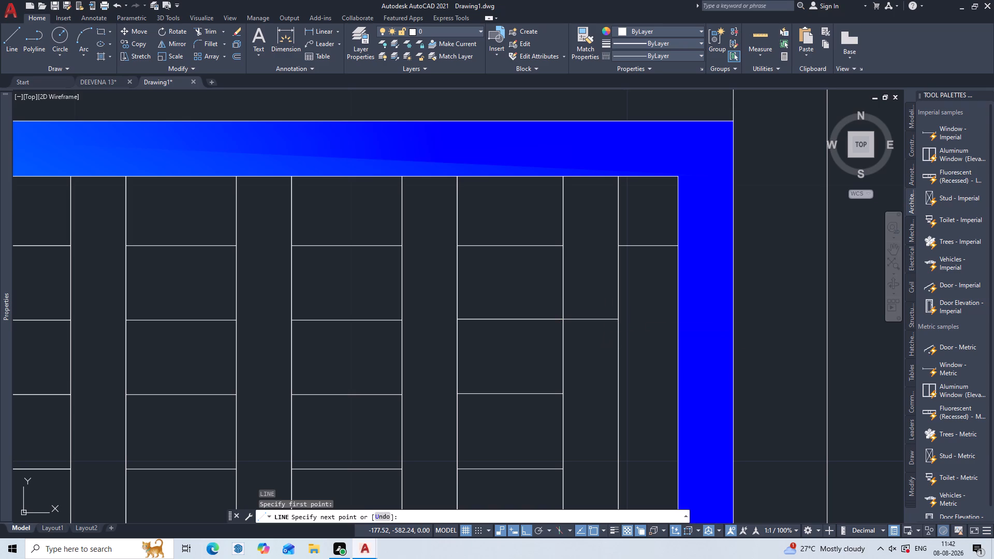
{"action": "double_click", "coordinate": [677, 315]}
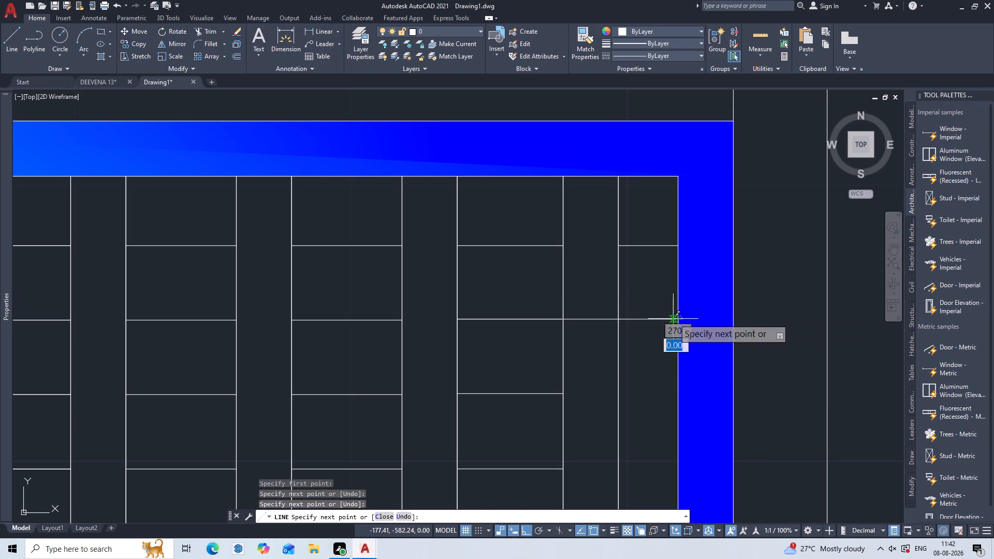
{"action": "key", "text": "Escape"}
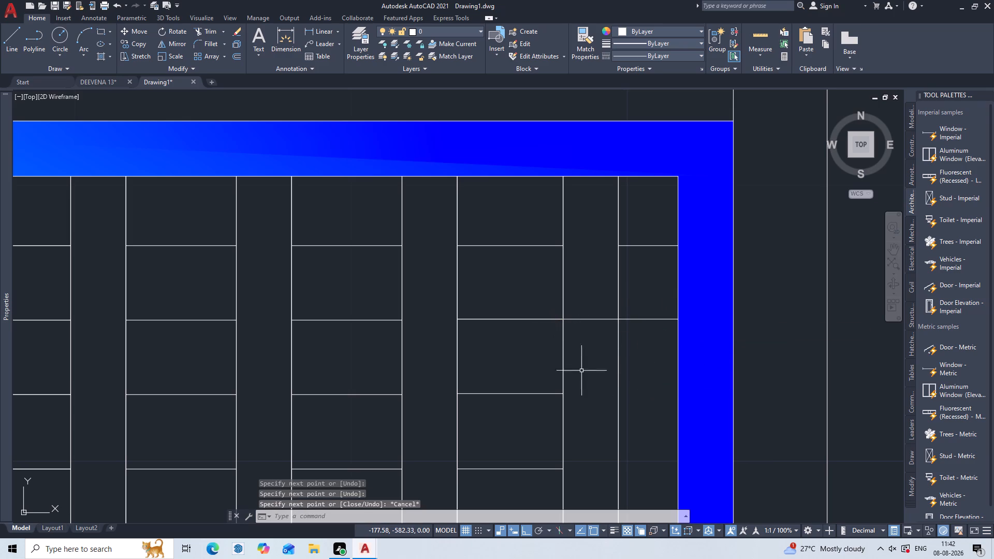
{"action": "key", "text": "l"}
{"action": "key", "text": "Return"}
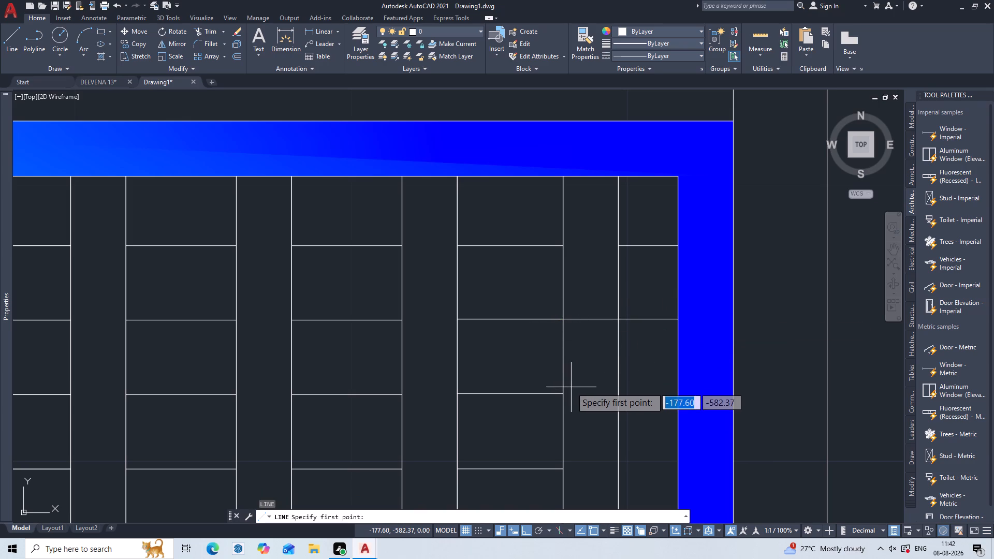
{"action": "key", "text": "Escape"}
Extend the sixth gap's third, fourth and fifth row lines across the last vertical bar to the frame's inner edge.
{"action": "scroll", "coordinate": [571, 387], "scroll_direction": "down", "scroll_amount": 1}
{"action": "middle_click_drag", "start_coordinate": [571, 387], "coordinate": [556, 266]}
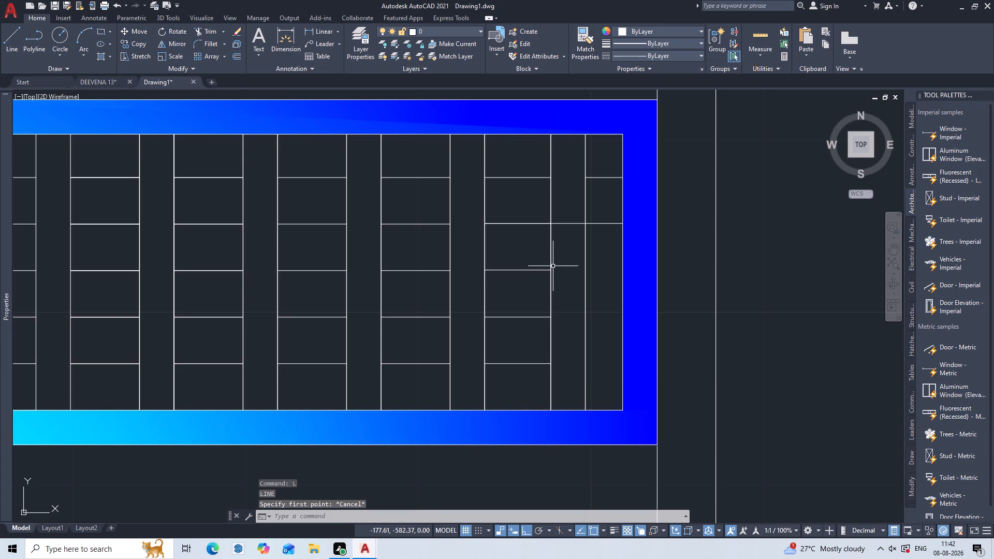
{"action": "type", "text": "ex"}
{"action": "key", "text": "Return"}
{"action": "left_click", "coordinate": [536, 262]}
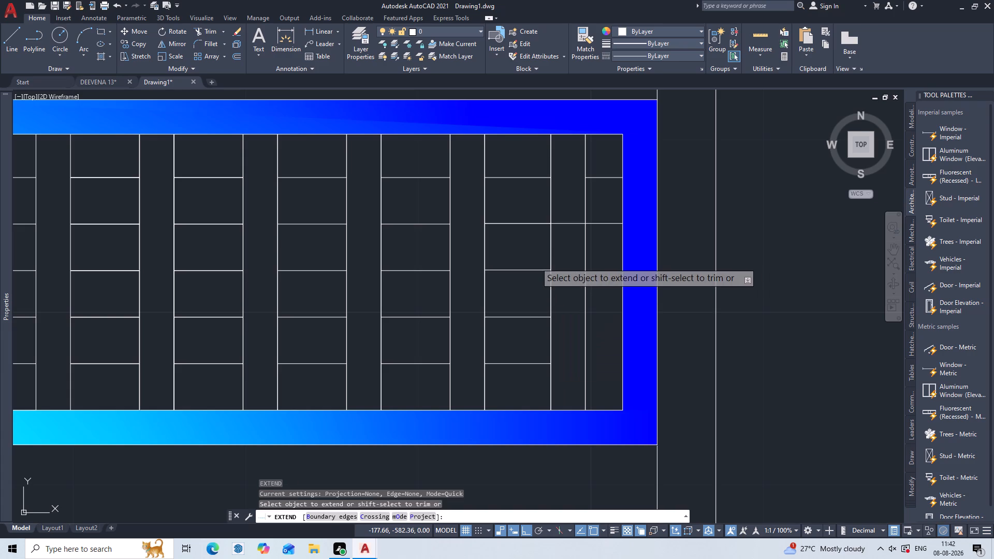
{"action": "left_click", "coordinate": [521, 370]}
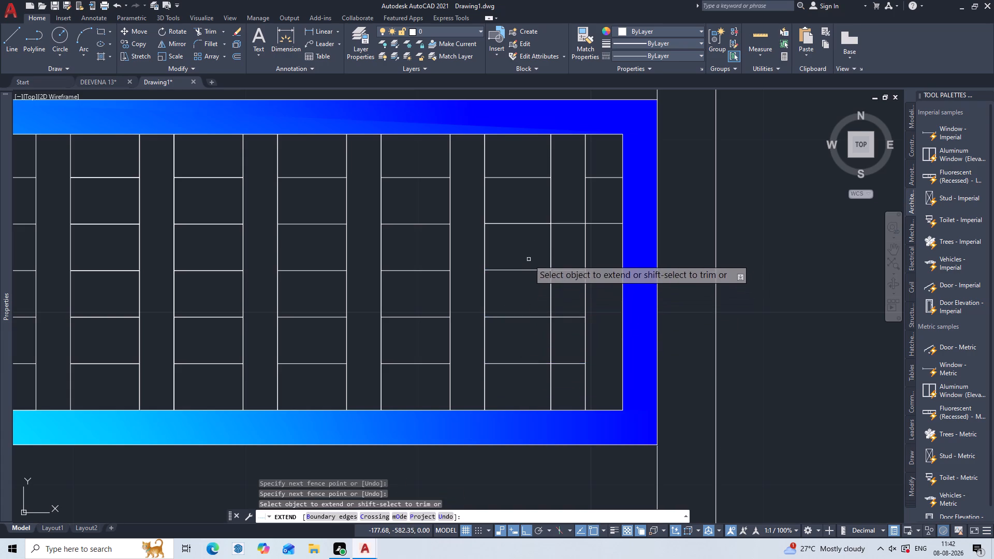
{"action": "double_click", "coordinate": [528, 257]}
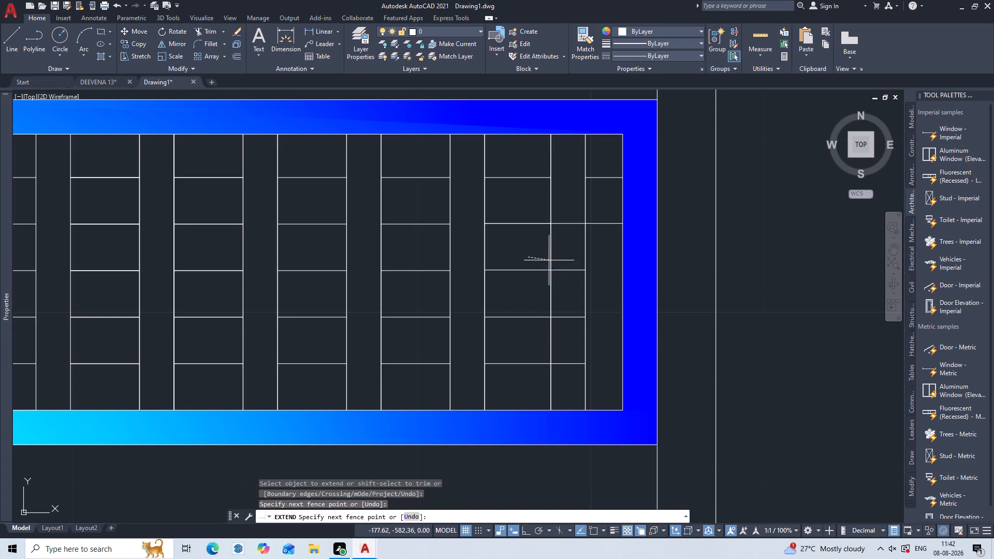
{"action": "double_click", "coordinate": [528, 248]}
{"action": "left_click", "coordinate": [562, 261]}
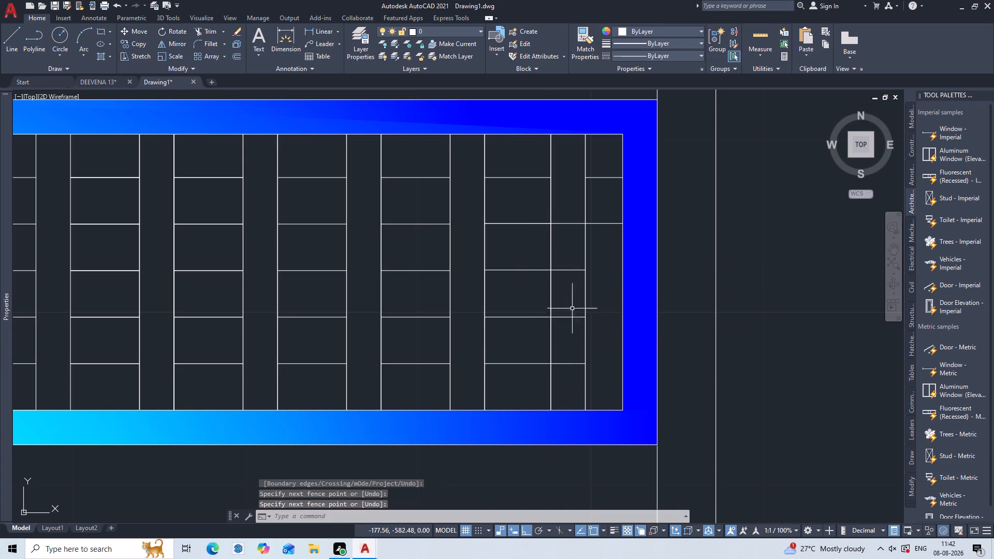
{"action": "triple_click", "coordinate": [567, 376]}
{"action": "key", "text": "Return"}
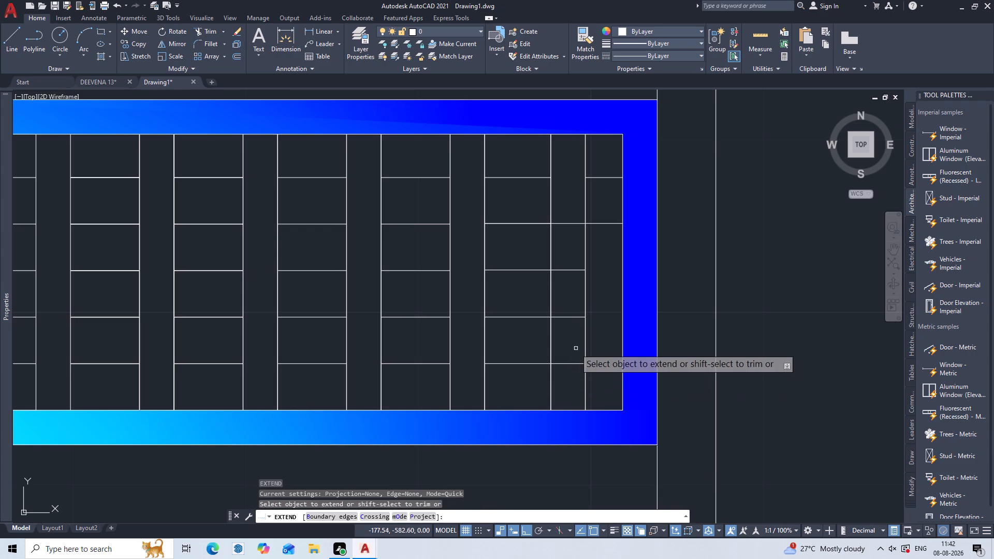
{"action": "triple_click", "coordinate": [571, 371]}
{"action": "left_click", "coordinate": [568, 244]}
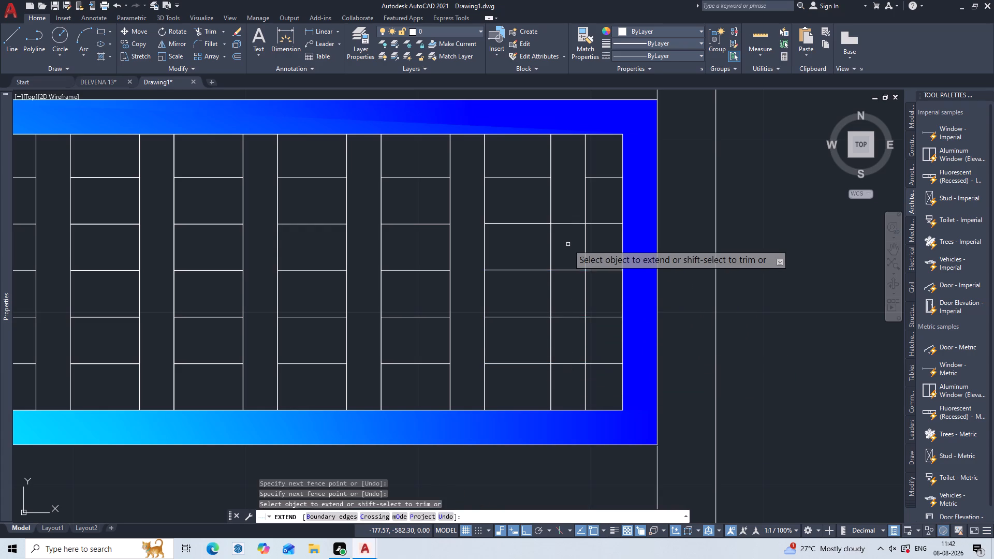
{"action": "key", "text": "Escape"}
Trim away the second- to fifth-row line segments that cross the last vertical bar.
{"action": "type", "text": "tr"}
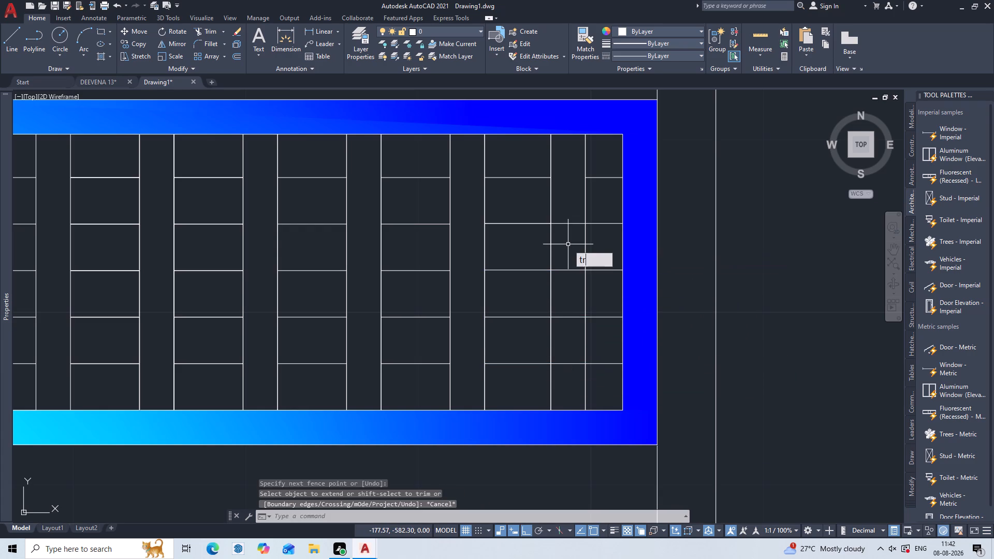
{"action": "key", "text": "Return"}
{"action": "left_click", "coordinate": [563, 206]}
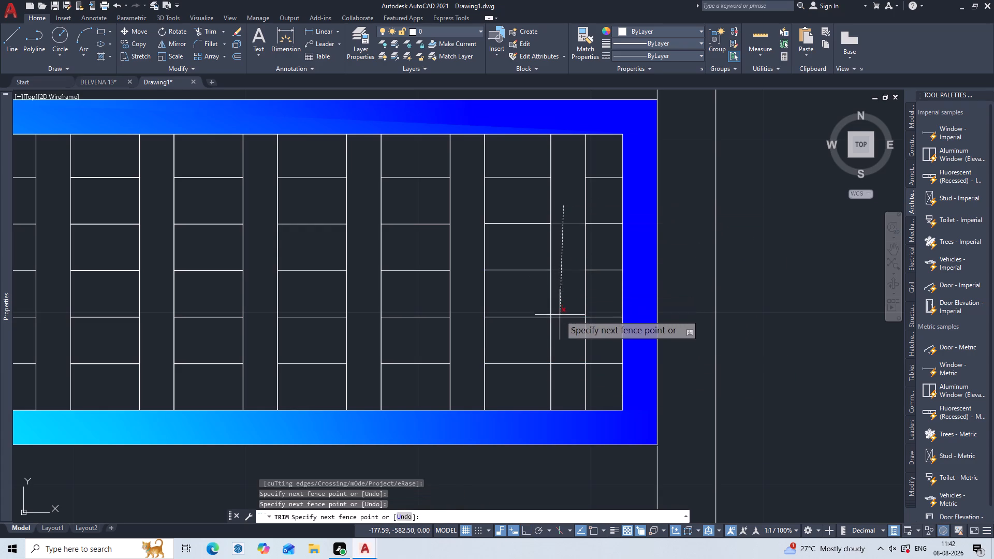
{"action": "double_click", "coordinate": [567, 366]}
{"action": "key", "text": "Escape"}
{"action": "key", "text": "Escape"}
{"action": "key", "text": "Escape"}
{"action": "key", "text": "Escape"}
{"action": "key", "text": "Escape"}
{"action": "key", "text": "Escape"}
{"action": "key", "text": "Escape"}
{"action": "key", "text": "Escape"}
{"action": "key", "text": "Escape"}
{"action": "key", "text": "Escape"}
{"action": "key", "text": "Escape"}
{"action": "key", "text": "Escape"}
{"action": "key", "text": "Escape"}
{"action": "key", "text": "Escape"}
{"action": "key", "text": "Escape"}
{"action": "key", "text": "Escape"}
{"action": "key", "text": "Escape"}
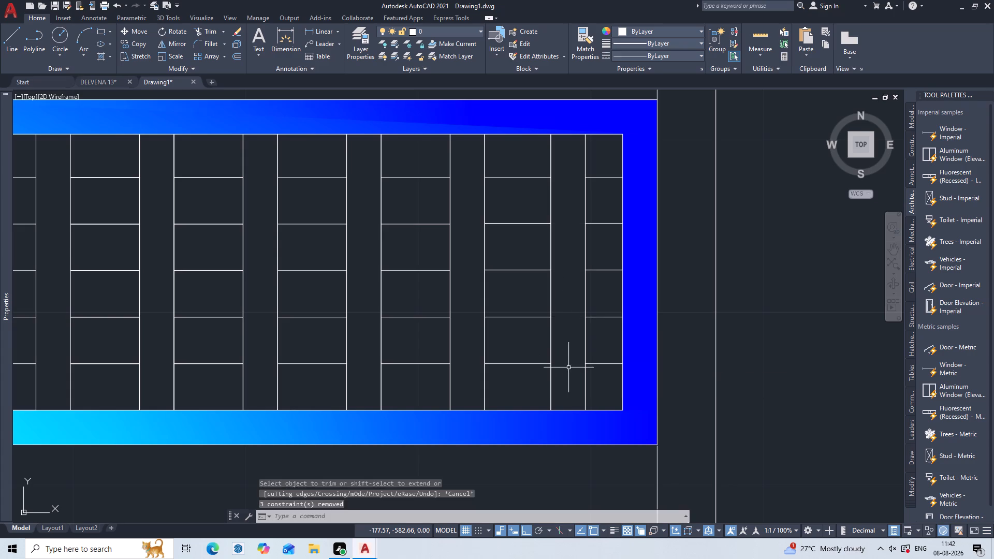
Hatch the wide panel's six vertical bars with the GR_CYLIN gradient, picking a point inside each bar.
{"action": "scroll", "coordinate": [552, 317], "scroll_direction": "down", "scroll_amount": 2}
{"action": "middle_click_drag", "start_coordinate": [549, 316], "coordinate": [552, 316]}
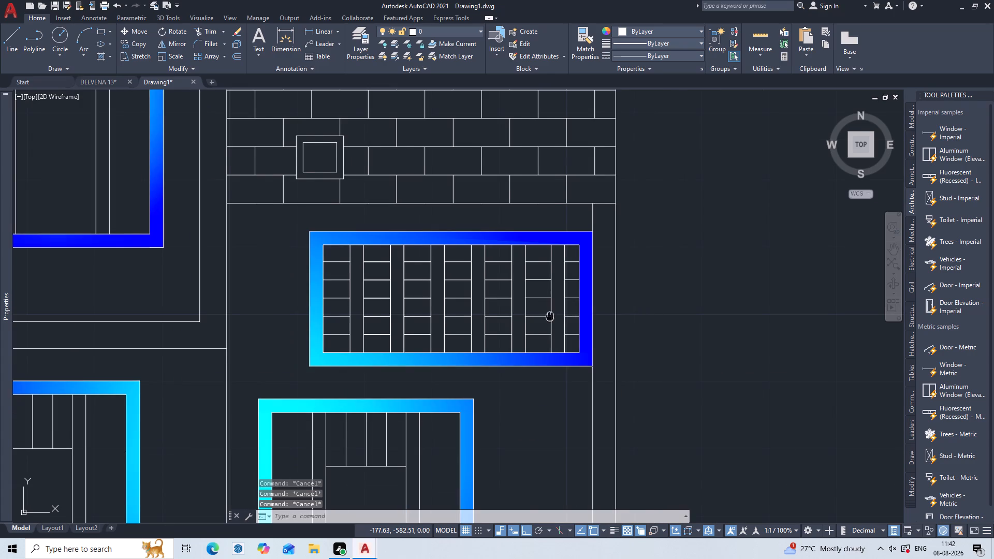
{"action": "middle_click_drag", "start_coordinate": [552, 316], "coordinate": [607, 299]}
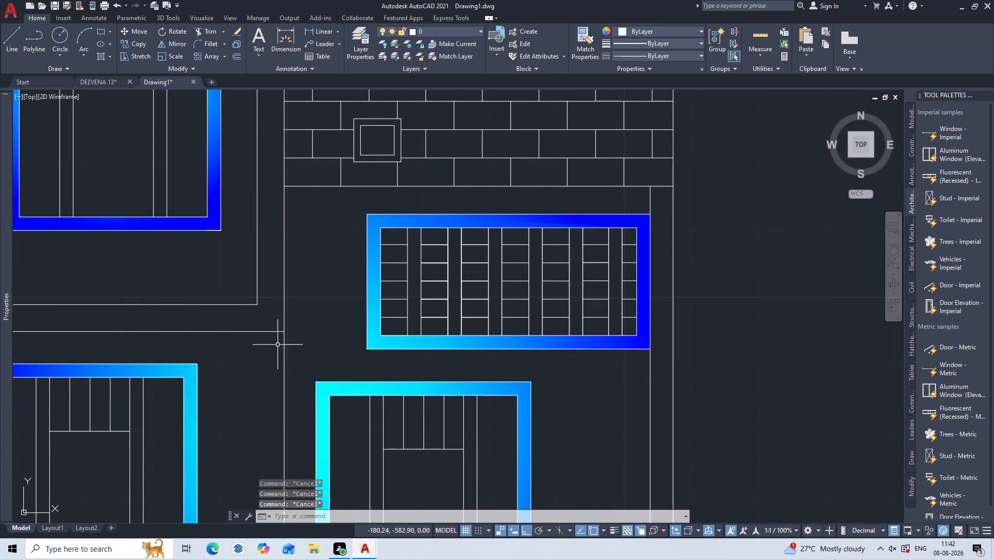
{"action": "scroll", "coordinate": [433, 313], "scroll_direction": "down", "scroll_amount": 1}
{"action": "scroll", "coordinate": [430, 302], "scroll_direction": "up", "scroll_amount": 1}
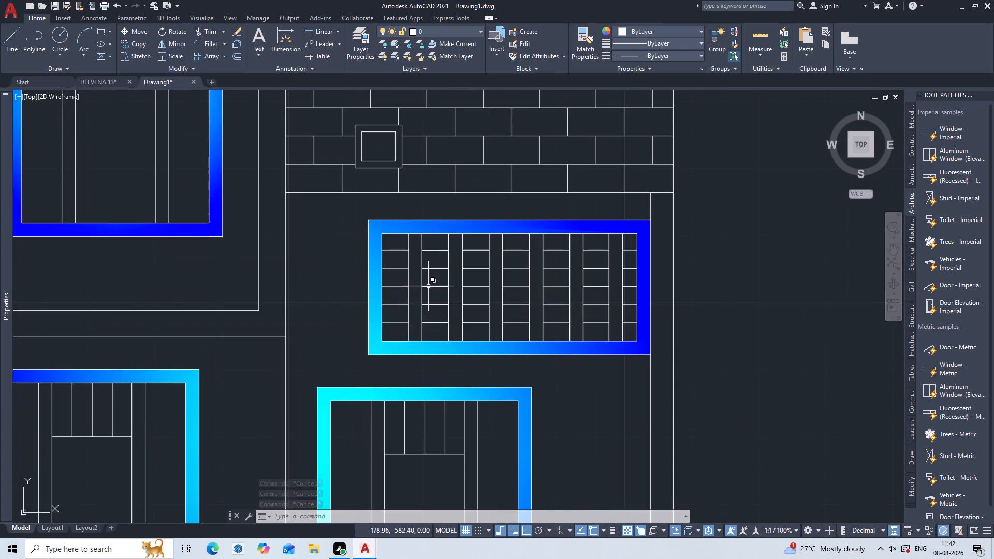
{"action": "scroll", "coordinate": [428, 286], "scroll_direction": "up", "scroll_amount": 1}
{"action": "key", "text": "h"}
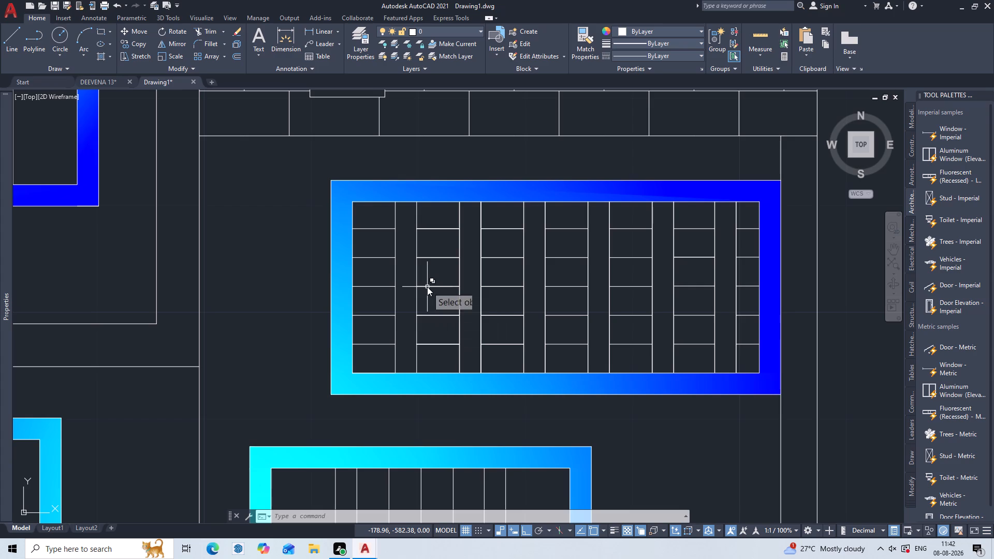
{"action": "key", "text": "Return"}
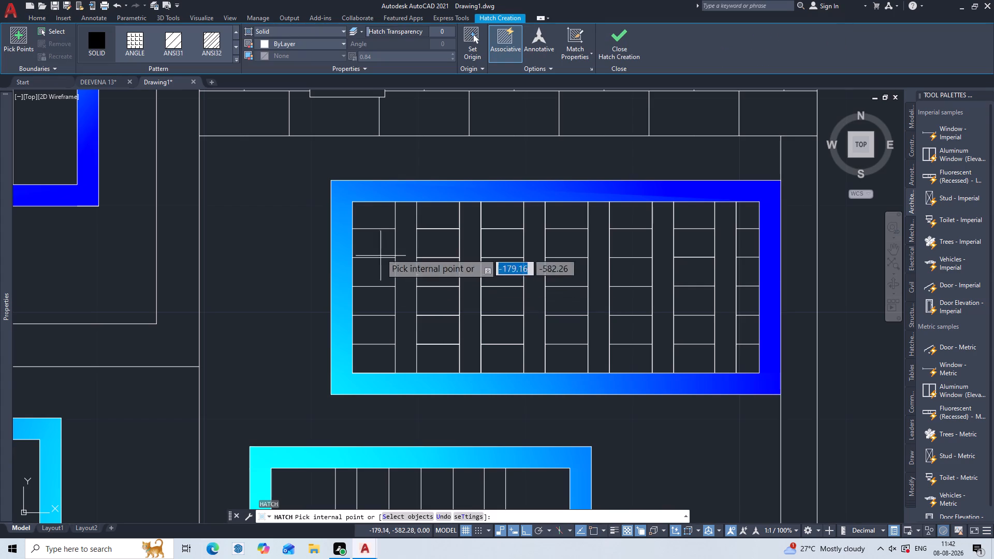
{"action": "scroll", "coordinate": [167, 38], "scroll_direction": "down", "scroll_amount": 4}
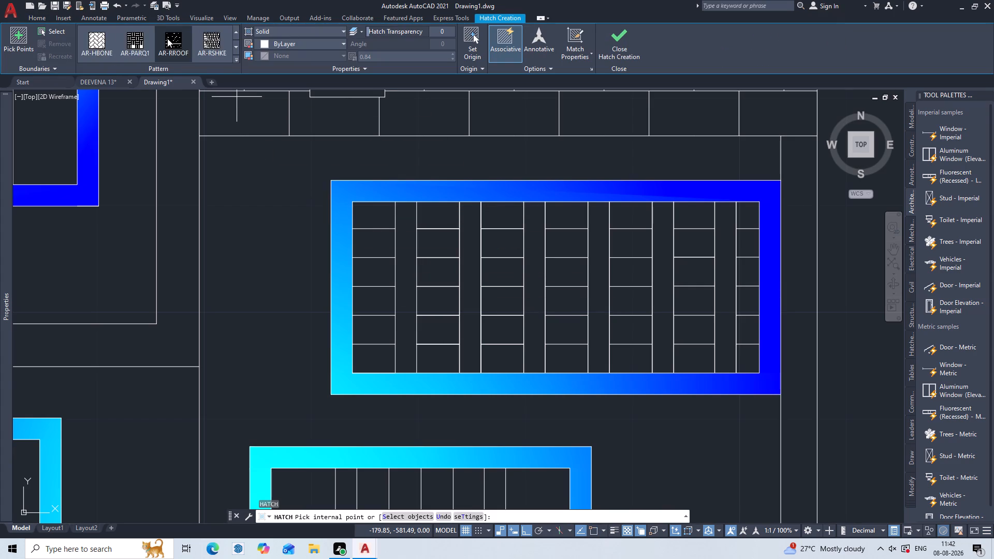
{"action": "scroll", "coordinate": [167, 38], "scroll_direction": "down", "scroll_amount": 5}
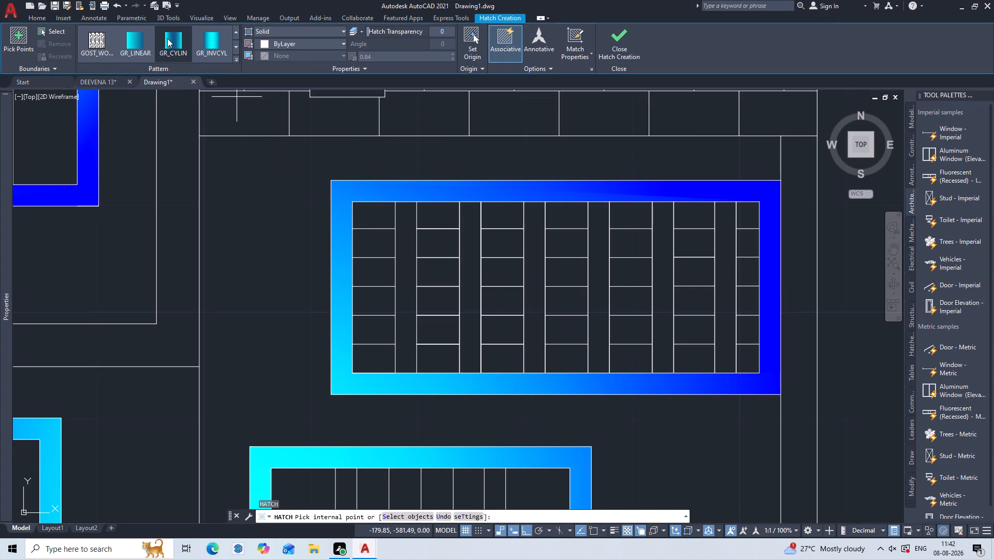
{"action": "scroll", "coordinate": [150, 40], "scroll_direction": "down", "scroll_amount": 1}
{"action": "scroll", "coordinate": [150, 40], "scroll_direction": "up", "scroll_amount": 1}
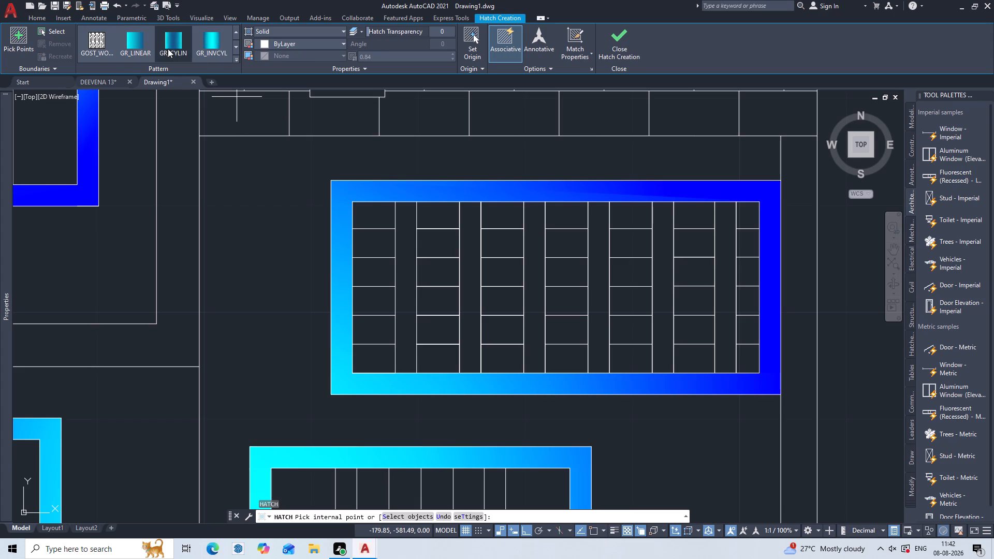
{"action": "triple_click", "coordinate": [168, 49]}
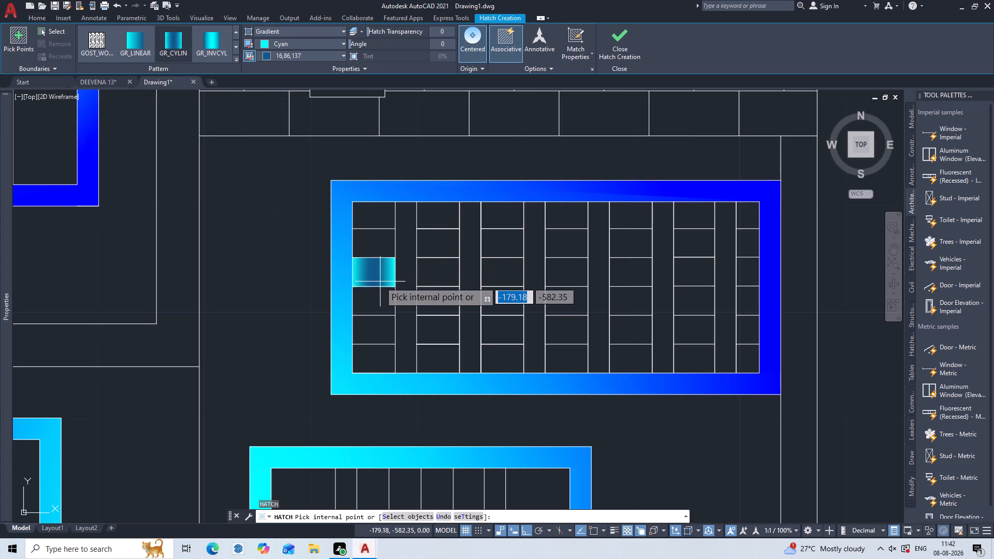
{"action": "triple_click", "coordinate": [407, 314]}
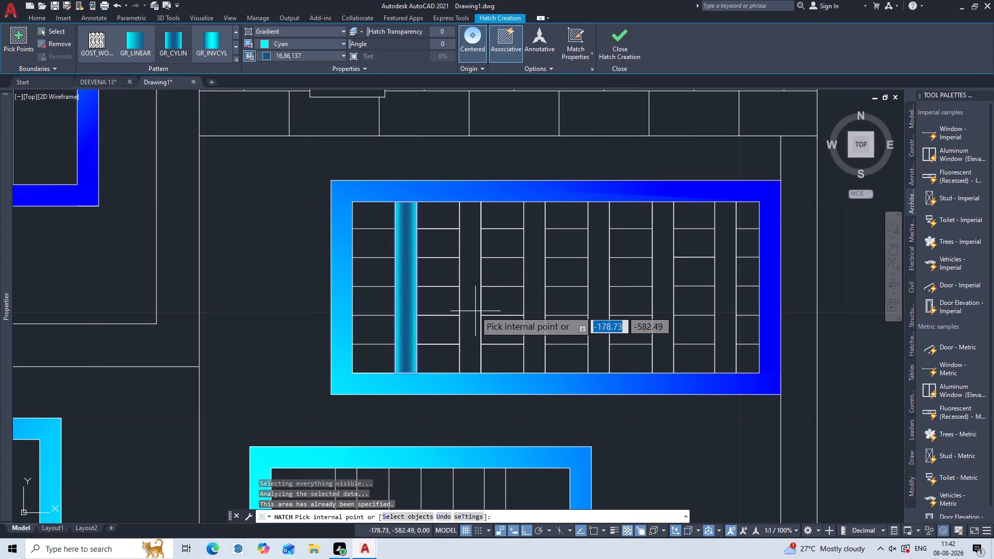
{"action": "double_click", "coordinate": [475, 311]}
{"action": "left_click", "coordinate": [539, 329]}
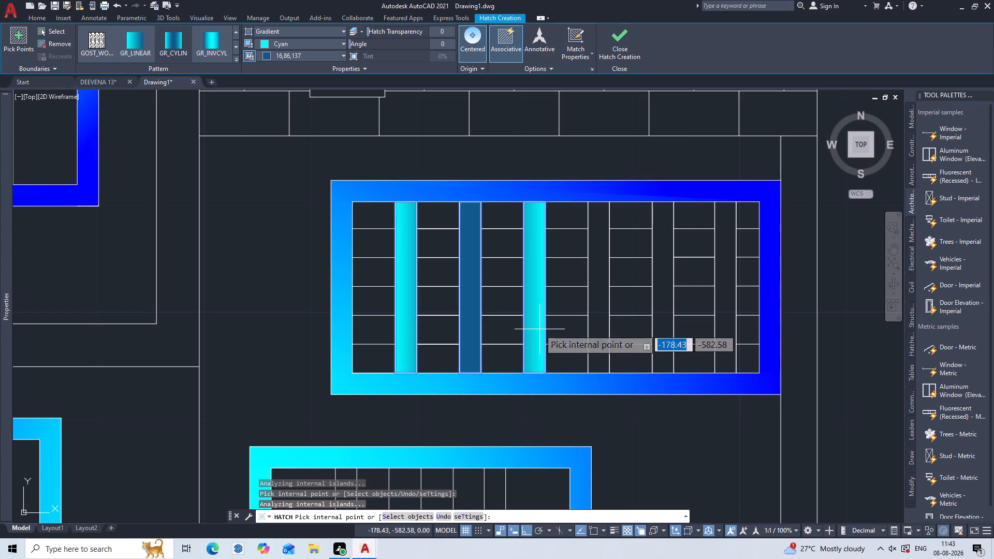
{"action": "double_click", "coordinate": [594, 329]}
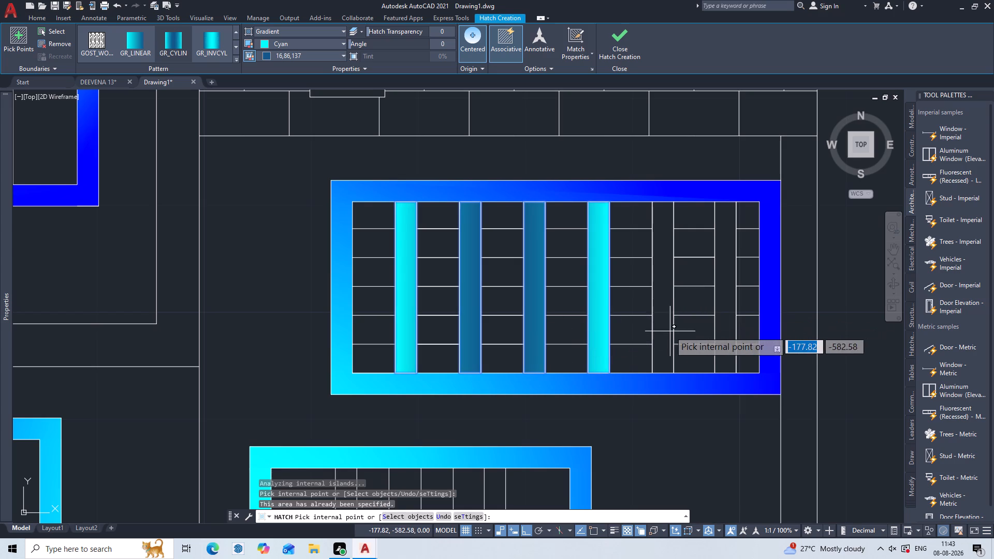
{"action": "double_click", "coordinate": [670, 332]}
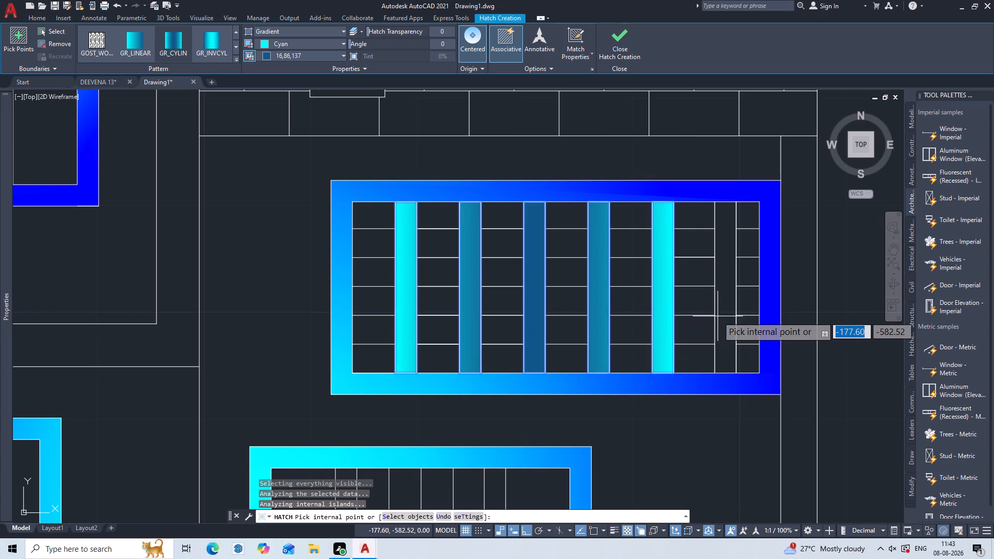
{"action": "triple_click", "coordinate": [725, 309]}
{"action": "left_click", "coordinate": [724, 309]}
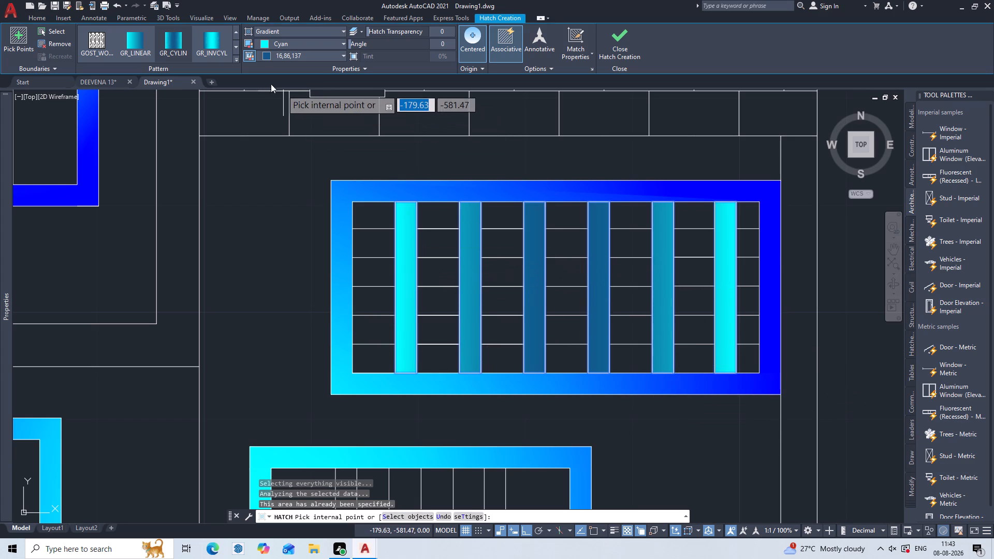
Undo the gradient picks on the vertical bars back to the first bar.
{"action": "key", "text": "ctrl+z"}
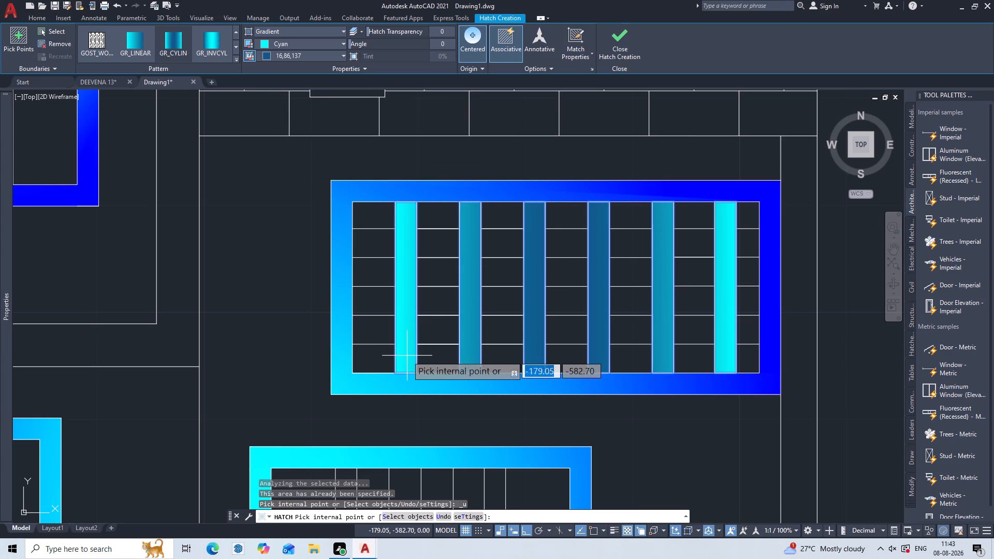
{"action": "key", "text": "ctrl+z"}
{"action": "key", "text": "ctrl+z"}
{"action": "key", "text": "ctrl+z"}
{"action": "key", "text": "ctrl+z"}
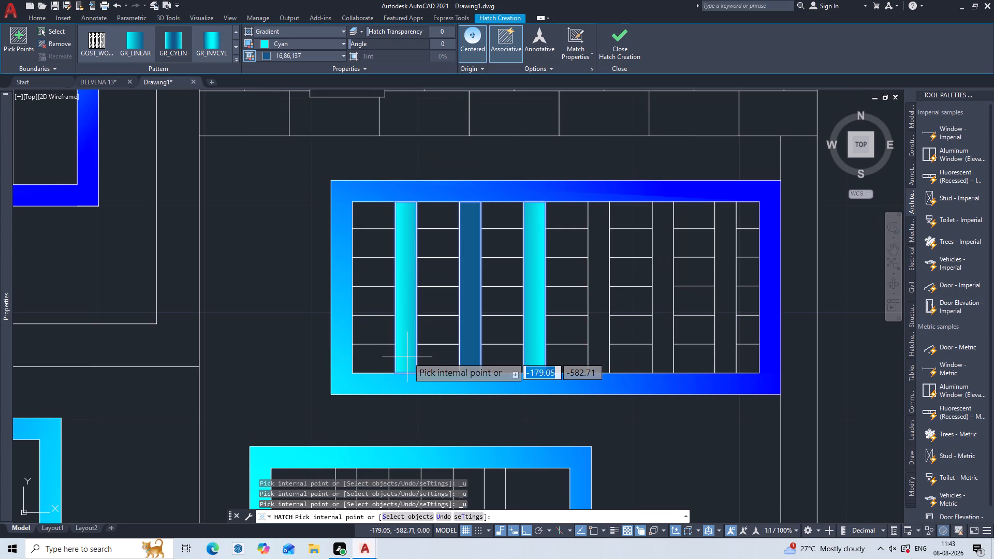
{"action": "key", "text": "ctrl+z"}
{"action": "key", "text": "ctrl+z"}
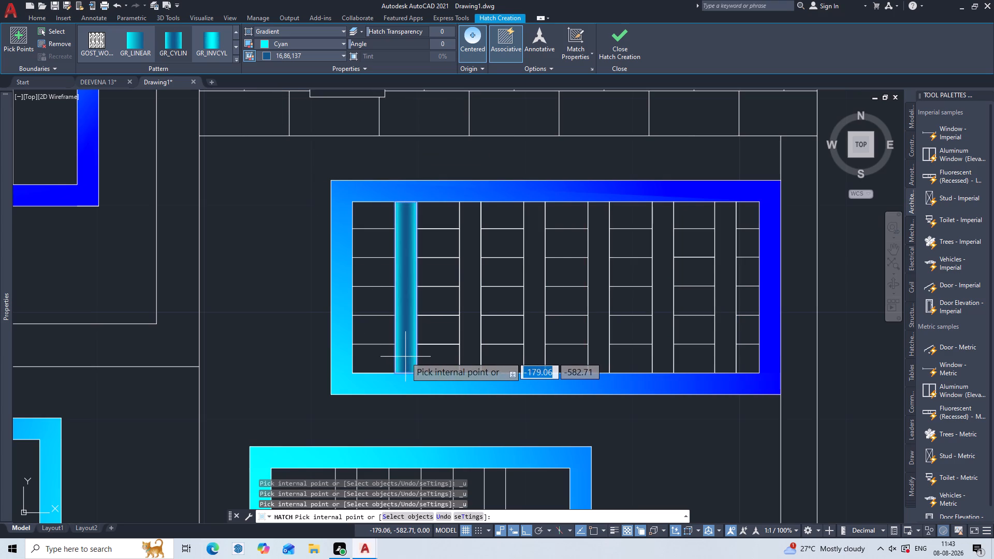
Change the hatch pattern to the GR_SPHER gradient.
{"action": "scroll", "coordinate": [165, 46], "scroll_direction": "down", "scroll_amount": 1}
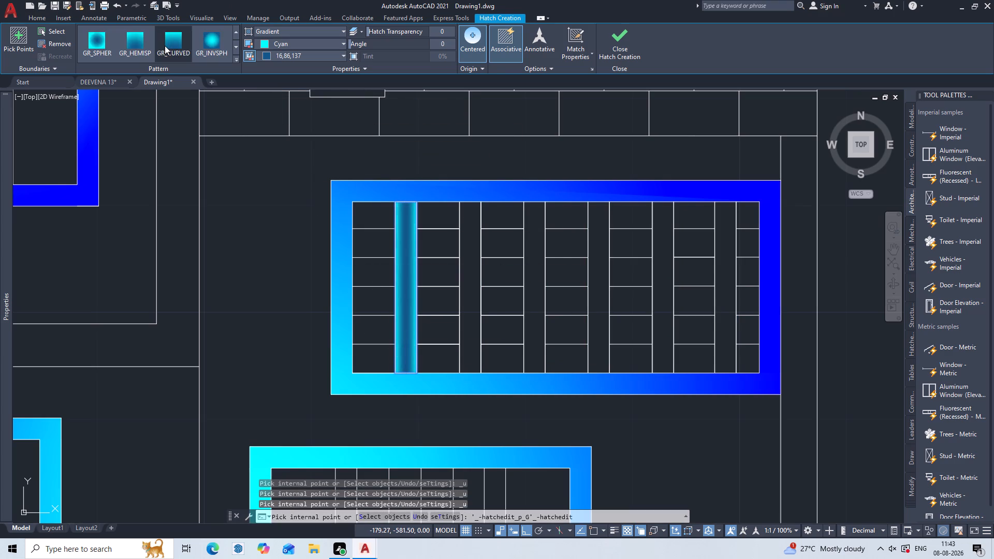
{"action": "scroll", "coordinate": [165, 46], "scroll_direction": "down", "scroll_amount": 2}
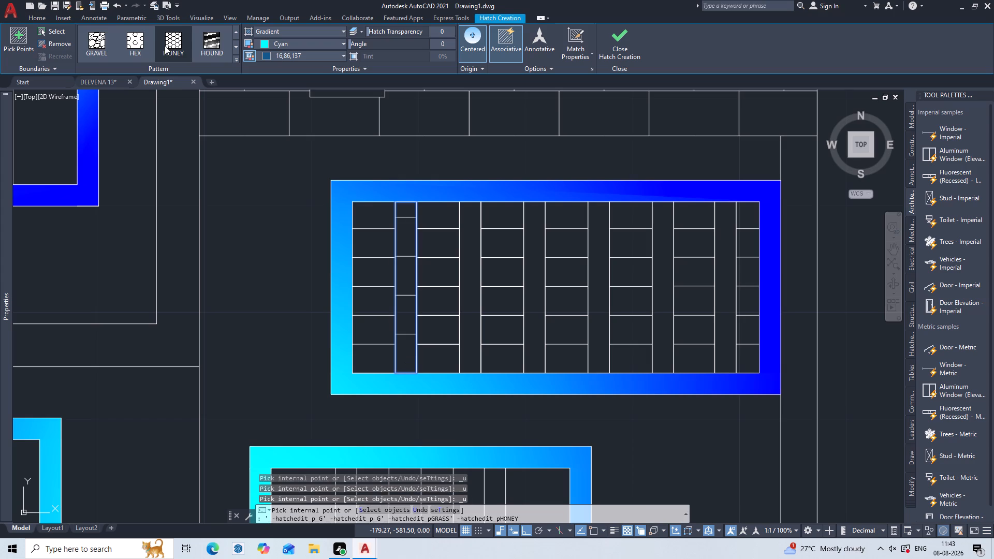
{"action": "scroll", "coordinate": [165, 46], "scroll_direction": "up", "scroll_amount": 2}
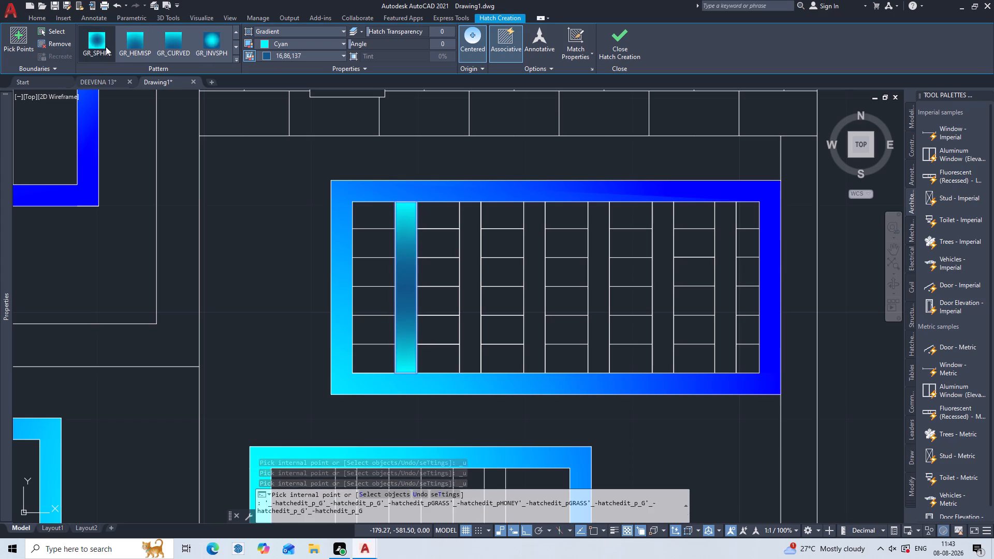
{"action": "double_click", "coordinate": [98, 43]}
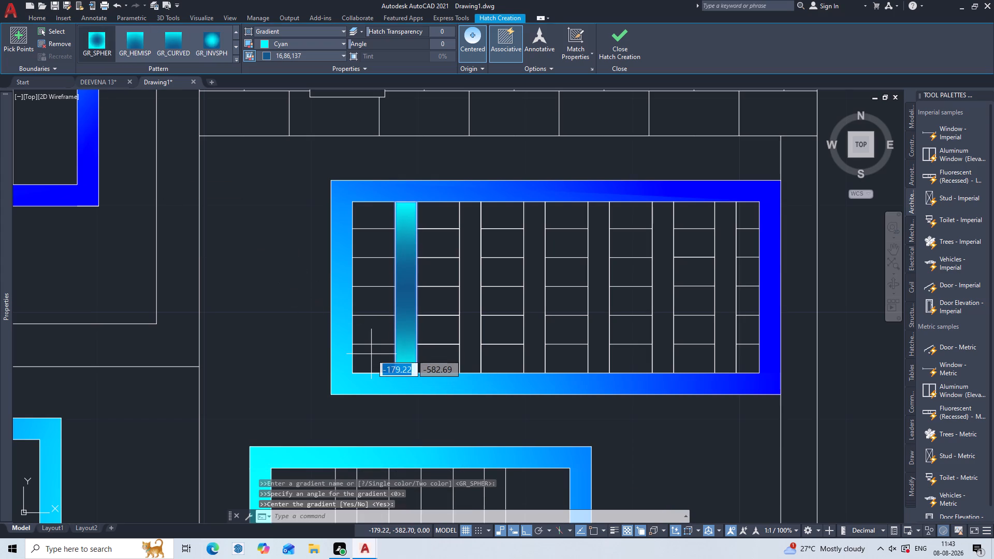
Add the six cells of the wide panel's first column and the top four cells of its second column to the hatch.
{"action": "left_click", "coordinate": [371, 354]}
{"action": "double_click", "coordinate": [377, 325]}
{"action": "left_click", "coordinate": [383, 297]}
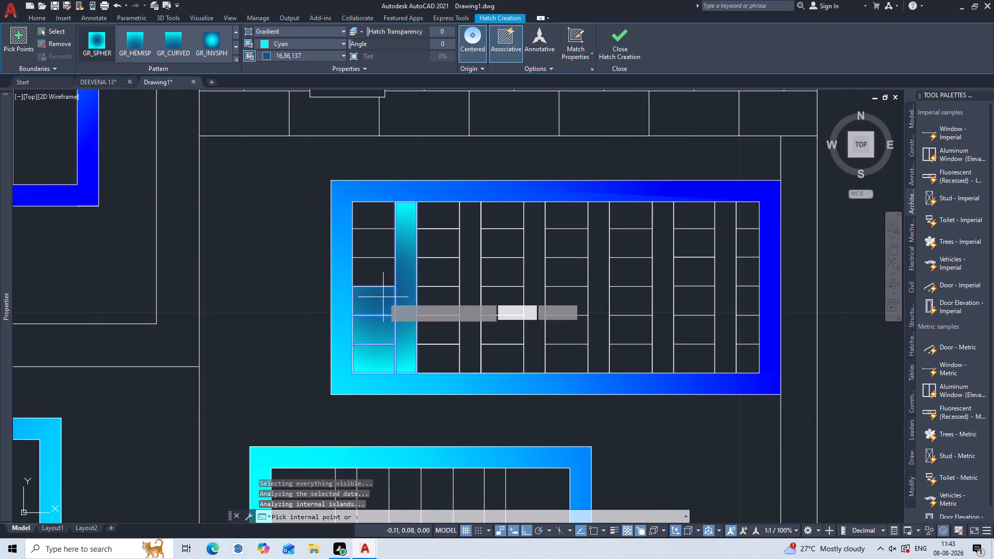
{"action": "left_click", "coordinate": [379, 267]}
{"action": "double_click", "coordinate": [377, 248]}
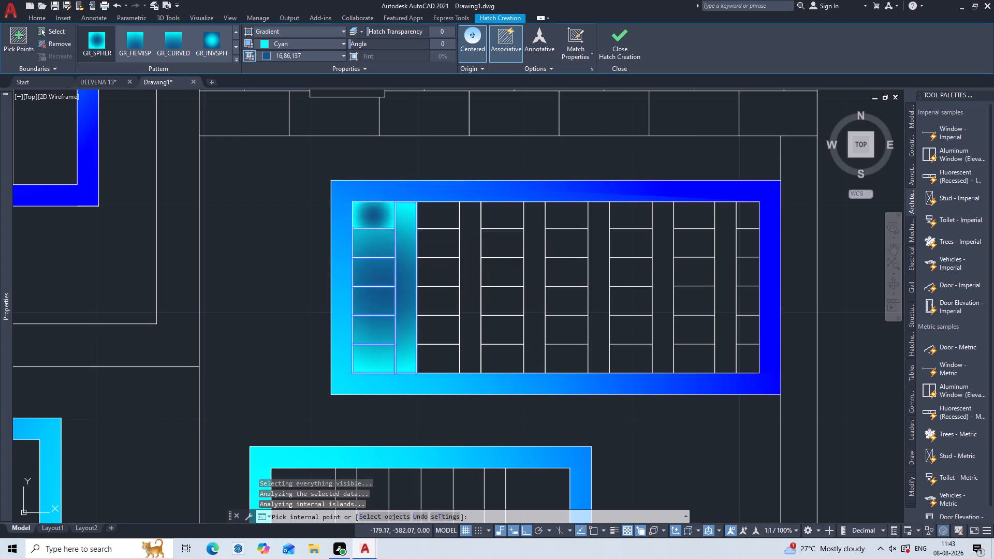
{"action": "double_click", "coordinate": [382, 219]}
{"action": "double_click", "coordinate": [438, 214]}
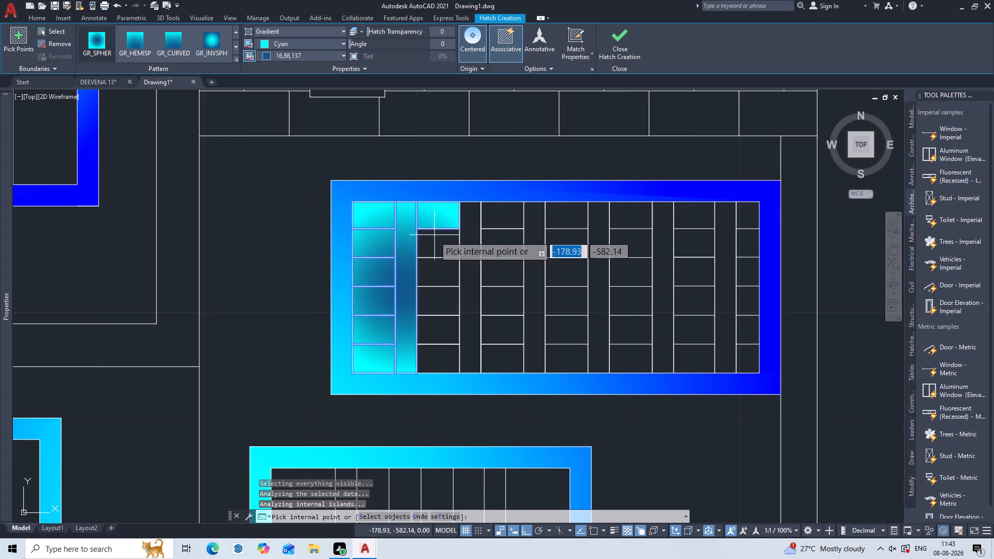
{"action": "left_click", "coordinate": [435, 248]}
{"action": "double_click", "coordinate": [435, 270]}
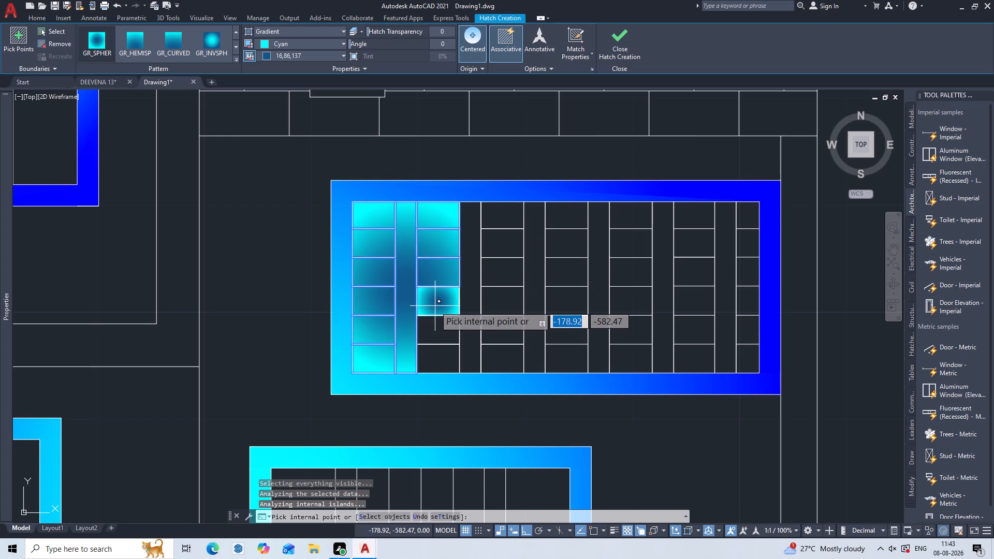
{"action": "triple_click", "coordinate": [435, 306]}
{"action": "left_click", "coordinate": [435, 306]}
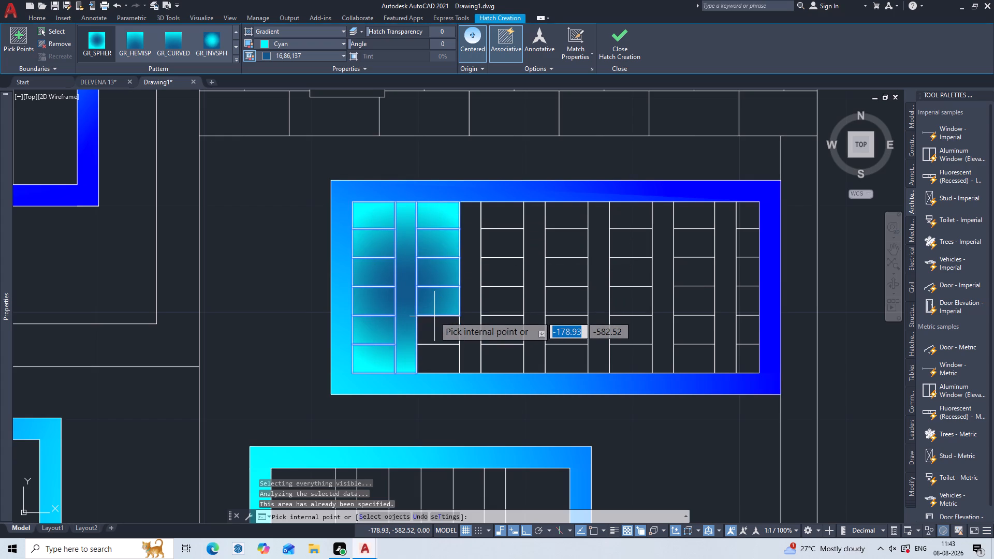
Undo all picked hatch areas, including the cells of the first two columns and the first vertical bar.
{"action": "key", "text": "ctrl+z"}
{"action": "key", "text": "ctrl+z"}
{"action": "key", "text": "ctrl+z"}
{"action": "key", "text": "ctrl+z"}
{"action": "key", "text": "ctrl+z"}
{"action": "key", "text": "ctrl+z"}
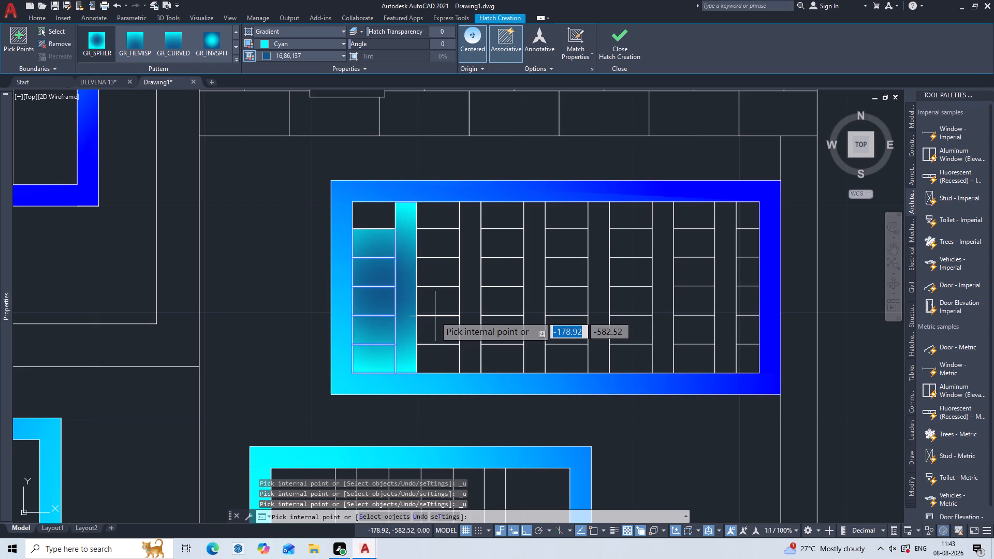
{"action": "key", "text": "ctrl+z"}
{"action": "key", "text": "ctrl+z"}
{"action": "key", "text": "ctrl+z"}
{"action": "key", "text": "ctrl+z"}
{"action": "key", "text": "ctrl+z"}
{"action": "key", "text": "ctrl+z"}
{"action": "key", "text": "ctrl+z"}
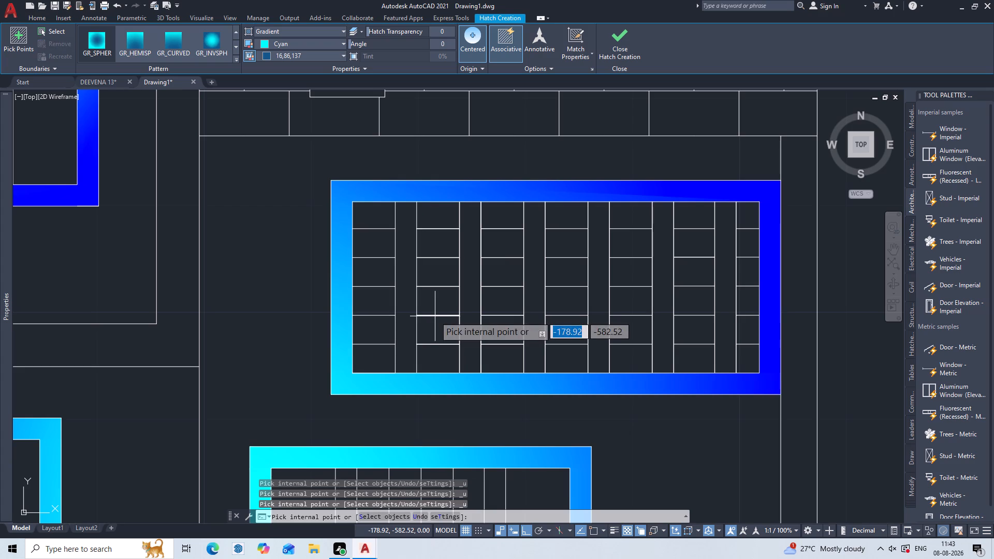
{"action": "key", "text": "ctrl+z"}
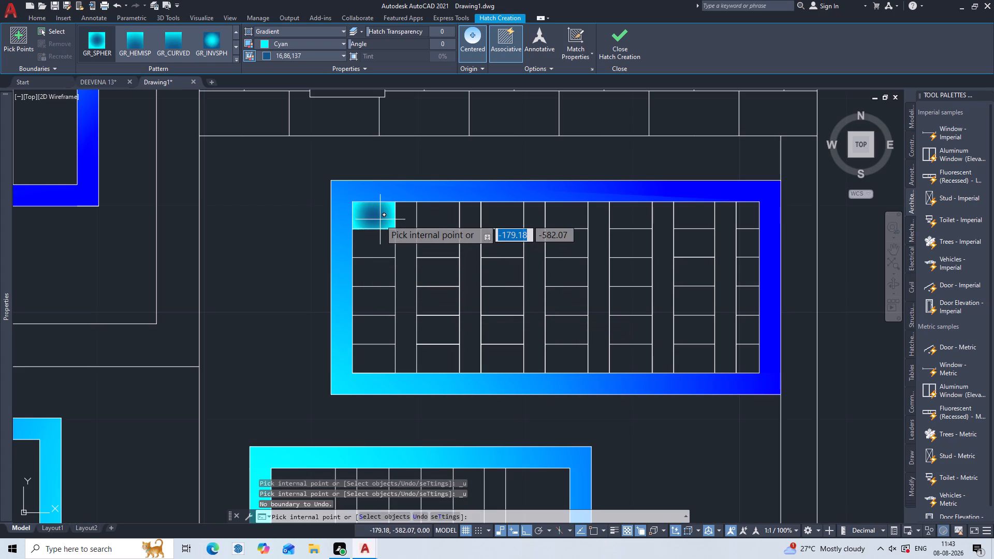
Fill the six cells of the wide panel's first column with the GR_SPHER gradient hatch.
{"action": "left_click", "coordinate": [380, 218]}
{"action": "left_click", "coordinate": [375, 240]}
{"action": "left_click", "coordinate": [366, 278]}
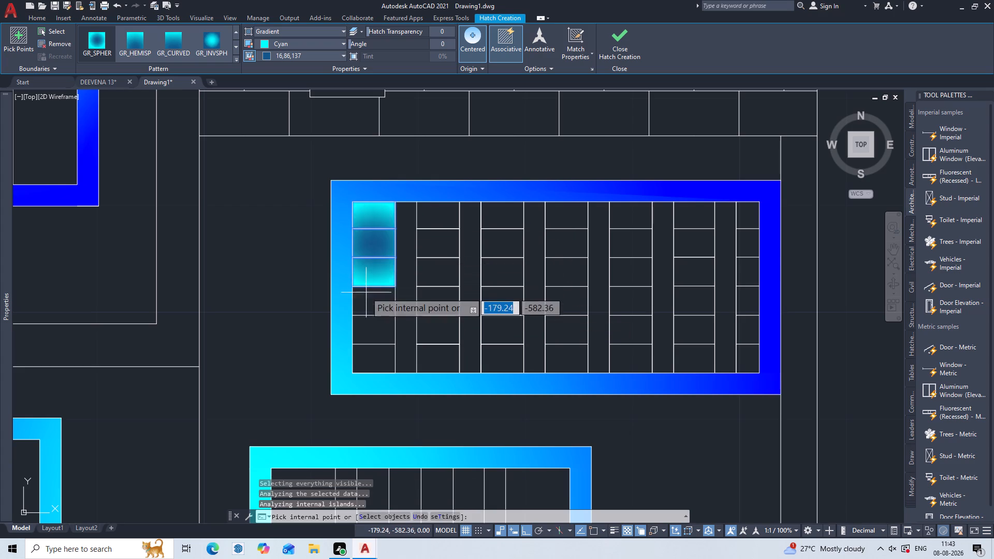
{"action": "triple_click", "coordinate": [367, 304]}
{"action": "triple_click", "coordinate": [369, 327]}
{"action": "double_click", "coordinate": [373, 364]}
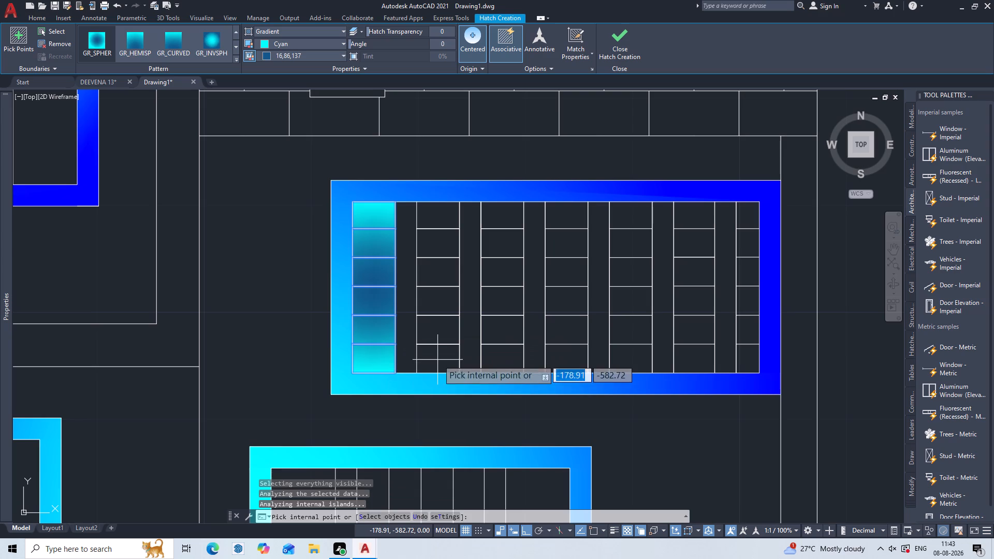
Add the six cells of the panel's second column to the GR_SPHER gradient hatch.
{"action": "left_click", "coordinate": [438, 360]}
{"action": "double_click", "coordinate": [439, 333]}
{"action": "left_click", "coordinate": [432, 288]}
{"action": "left_click", "coordinate": [432, 269]}
{"action": "left_click", "coordinate": [448, 237]}
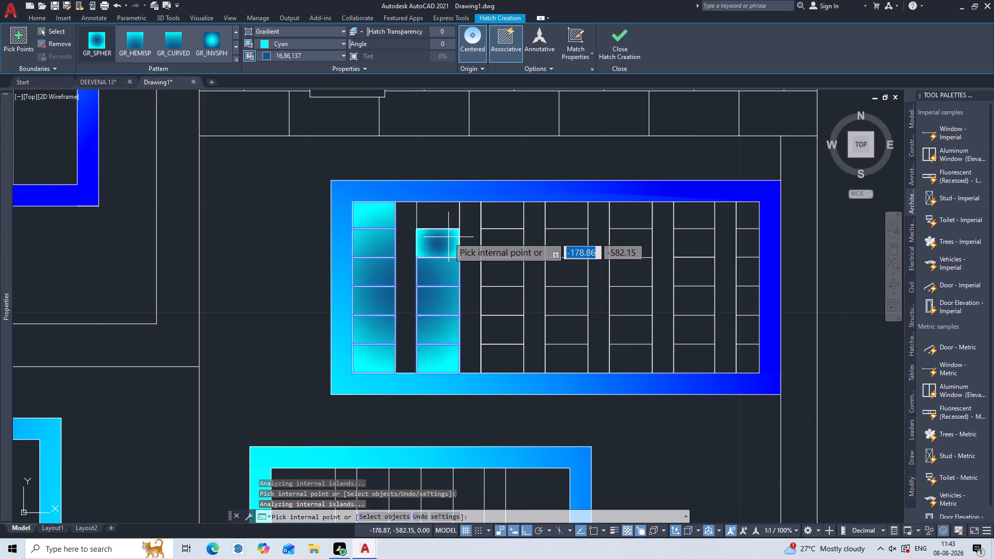
{"action": "double_click", "coordinate": [443, 217]}
Add the six cells of the panel's third column to the GR_SPHER gradient hatch.
{"action": "triple_click", "coordinate": [503, 220]}
{"action": "left_click", "coordinate": [504, 220]}
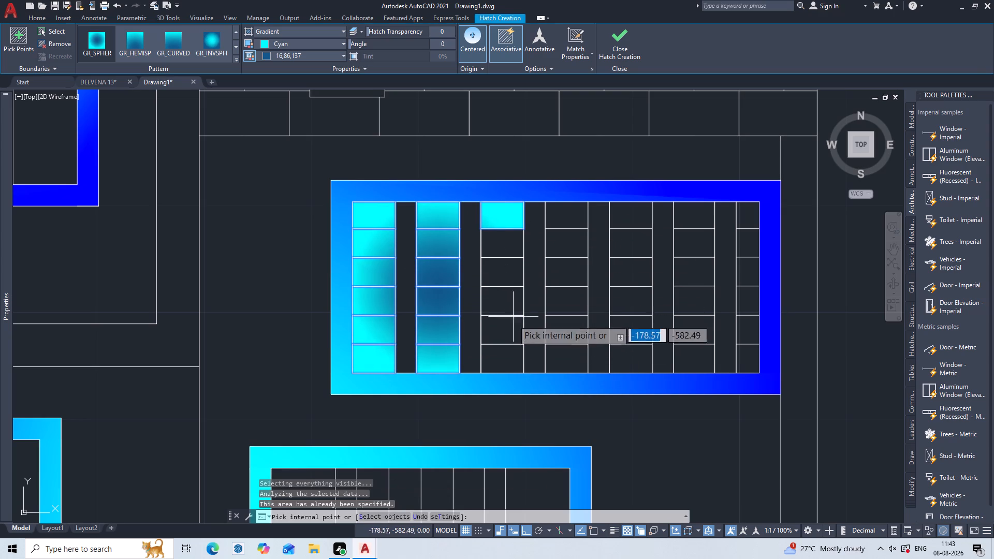
{"action": "left_click_drag", "start_coordinate": [513, 360], "coordinate": [513, 354]}
{"action": "double_click", "coordinate": [502, 328]}
{"action": "double_click", "coordinate": [503, 302]}
{"action": "triple_click", "coordinate": [505, 271]}
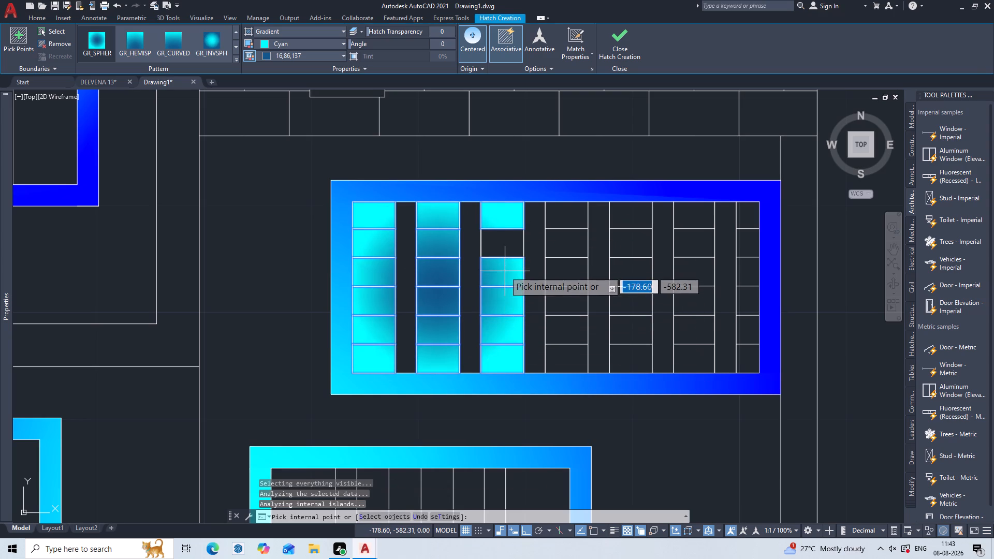
{"action": "double_click", "coordinate": [509, 227]}
{"action": "left_click", "coordinate": [503, 244]}
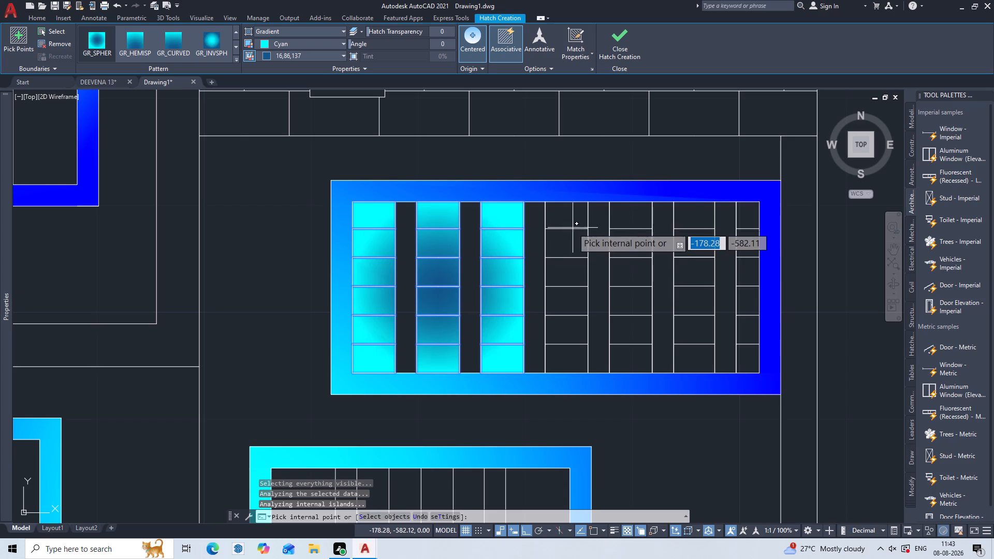
Add the six cells of the wide panel's fourth column to the GR_SPHER gradient hatch.
{"action": "left_click", "coordinate": [574, 209]}
{"action": "triple_click", "coordinate": [569, 240]}
{"action": "left_click", "coordinate": [563, 276]}
{"action": "double_click", "coordinate": [559, 299]}
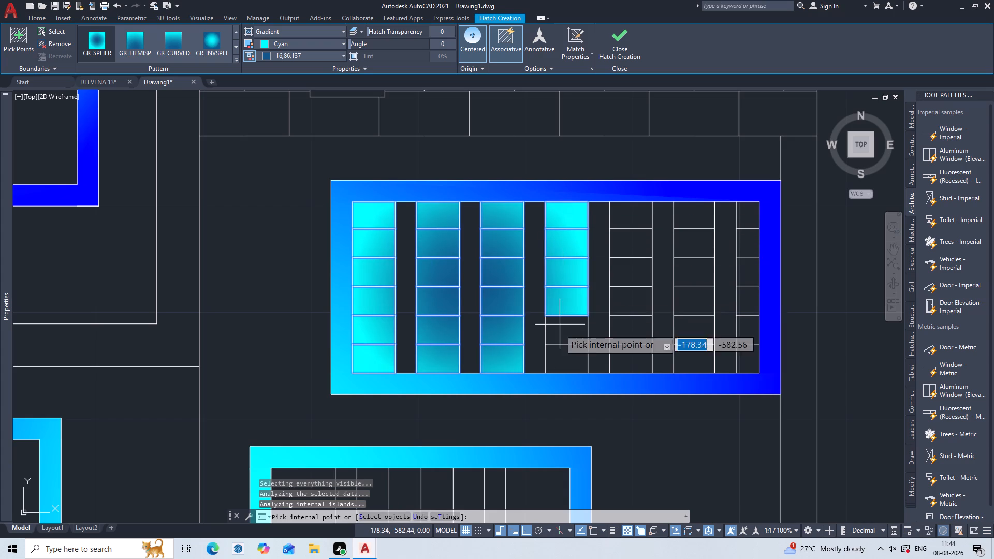
{"action": "triple_click", "coordinate": [559, 351]}
{"action": "left_click", "coordinate": [564, 339]}
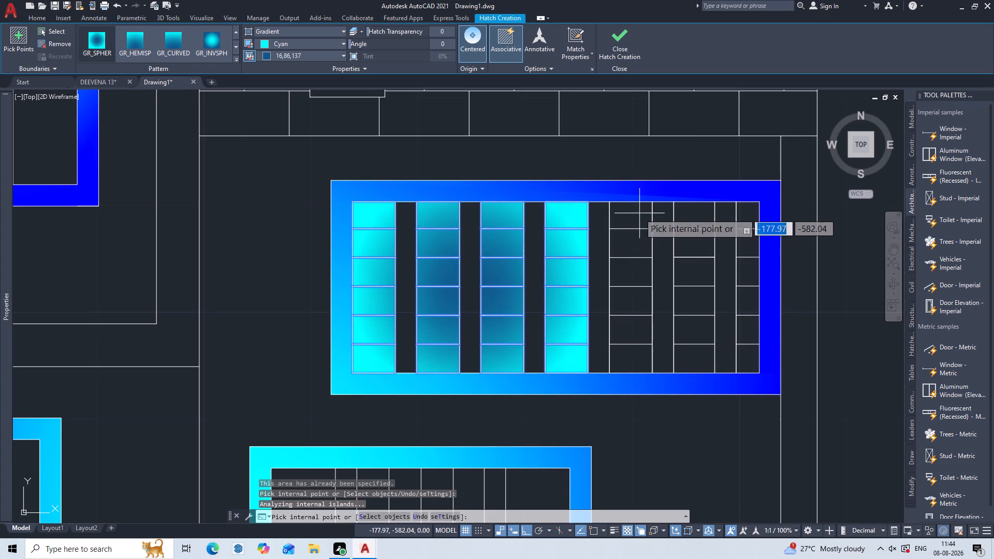
Add the six cells of the panel's fifth column to the GR_SPHER gradient hatch.
{"action": "left_click", "coordinate": [639, 213]}
{"action": "double_click", "coordinate": [624, 257]}
{"action": "triple_click", "coordinate": [626, 282]}
{"action": "left_click", "coordinate": [626, 282]}
{"action": "double_click", "coordinate": [621, 302]}
{"action": "double_click", "coordinate": [622, 310]}
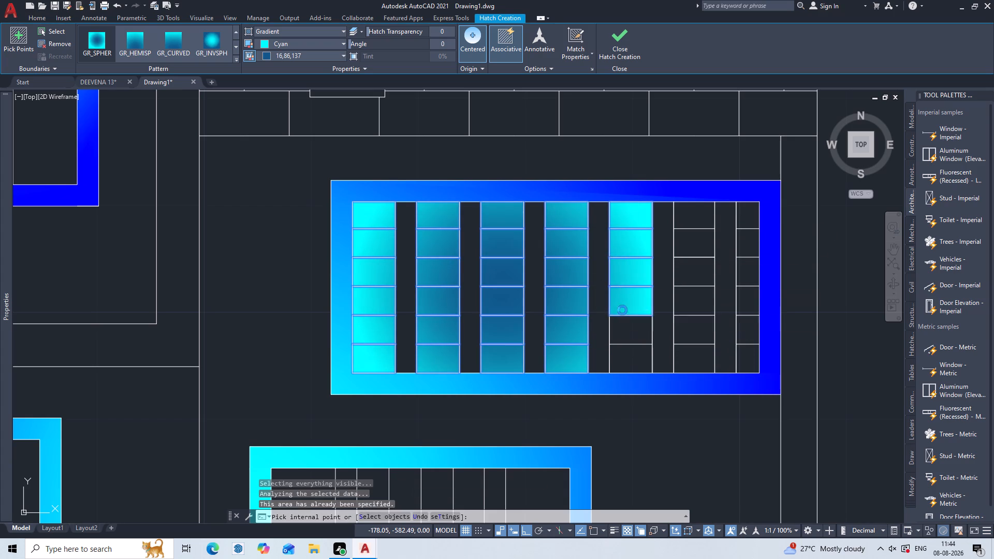
{"action": "left_click", "coordinate": [623, 313]}
{"action": "left_click", "coordinate": [617, 335]}
{"action": "triple_click", "coordinate": [621, 347]}
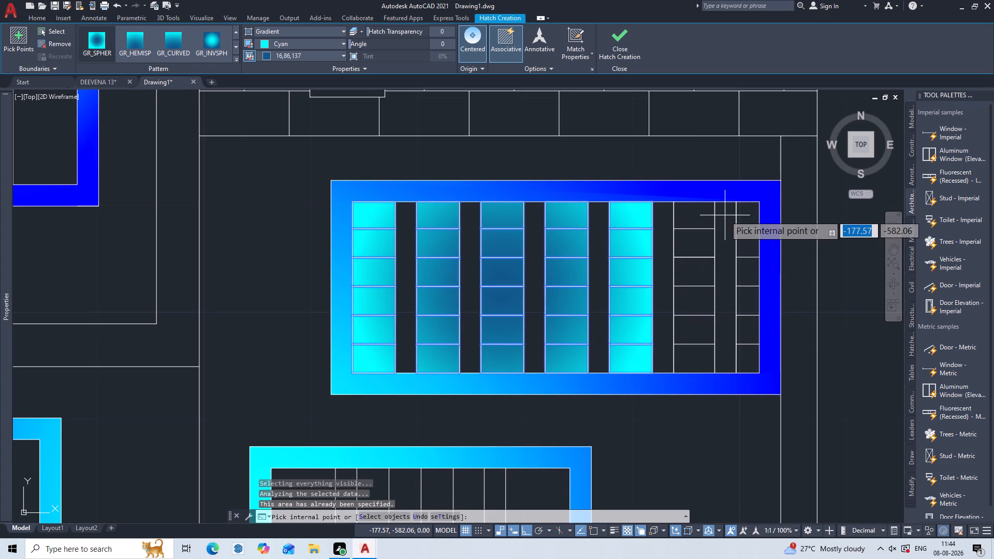
Add the six cells of the panel's sixth column to the GR_SPHER gradient hatch.
{"action": "triple_click", "coordinate": [686, 216]}
{"action": "double_click", "coordinate": [692, 238]}
{"action": "left_click", "coordinate": [694, 272]}
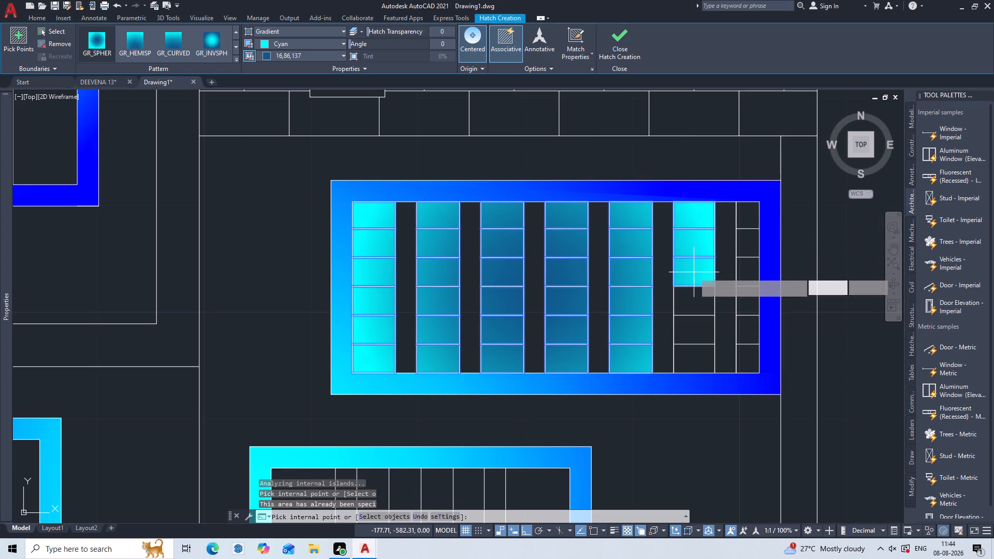
{"action": "double_click", "coordinate": [692, 290]}
{"action": "left_click", "coordinate": [680, 335]}
{"action": "double_click", "coordinate": [686, 360]}
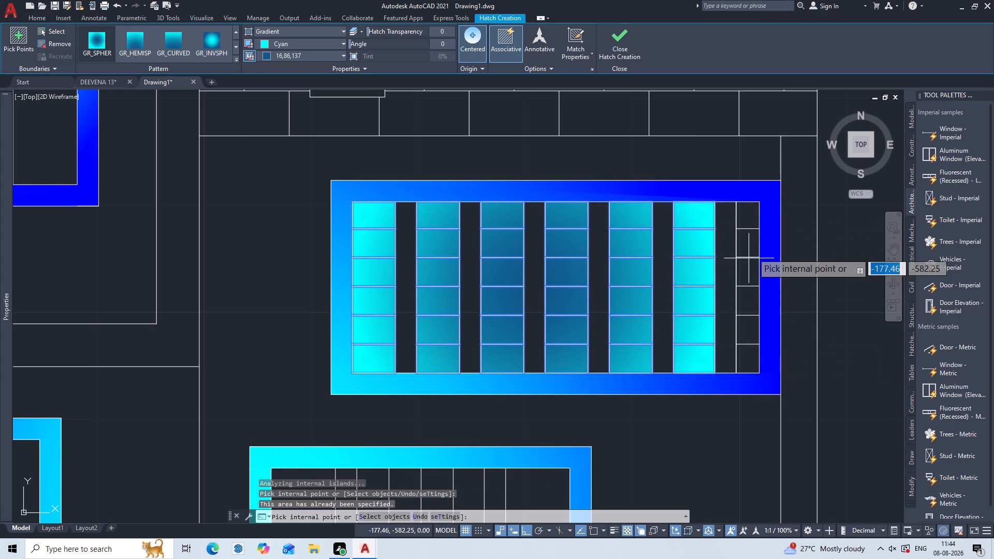
Add the six cells of the panel's narrow seventh column to the GR_SPHER gradient hatch and finish the hatch.
{"action": "left_click", "coordinate": [747, 221]}
{"action": "left_click", "coordinate": [754, 251]}
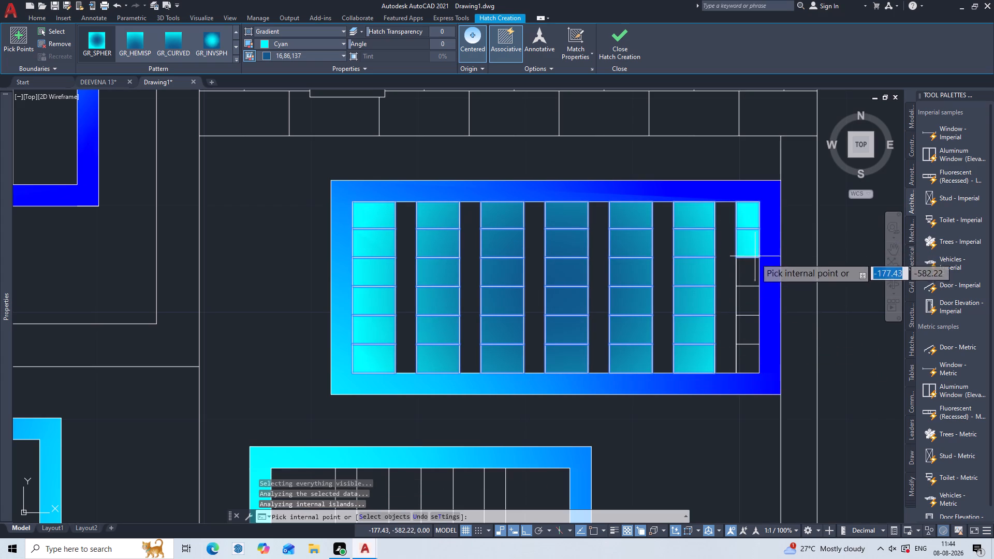
{"action": "double_click", "coordinate": [755, 263]}
{"action": "left_click", "coordinate": [743, 314]}
{"action": "double_click", "coordinate": [738, 341]}
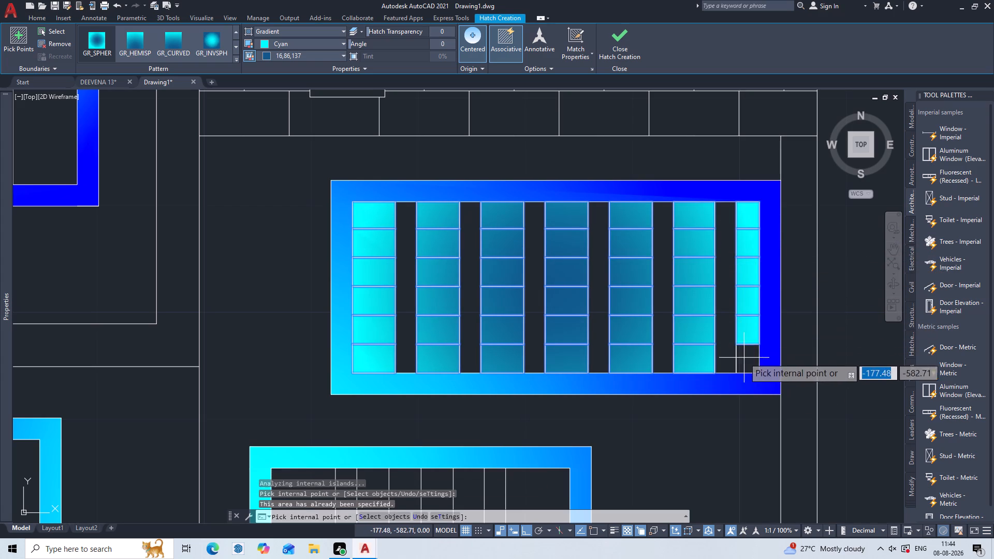
{"action": "left_click", "coordinate": [744, 358]}
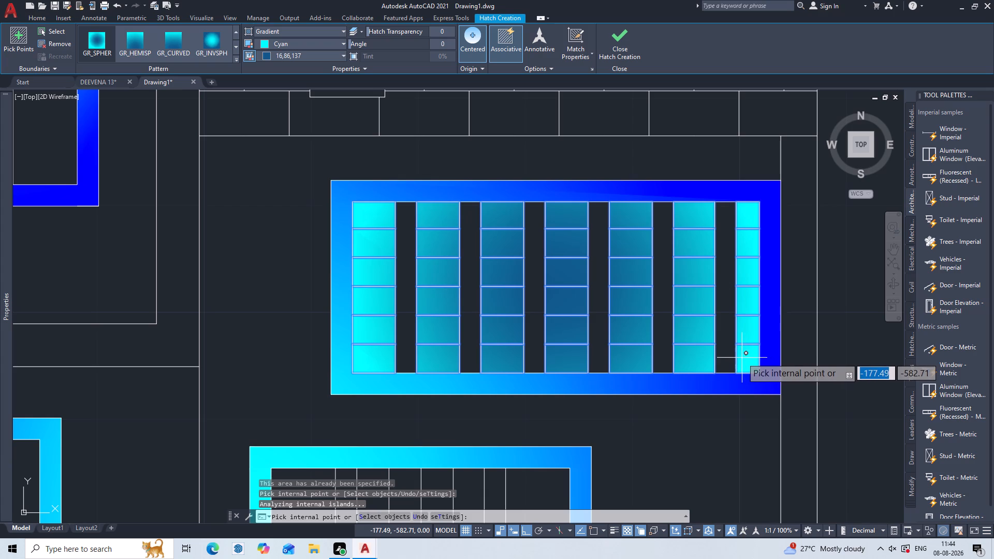
{"action": "key", "text": "Return"}
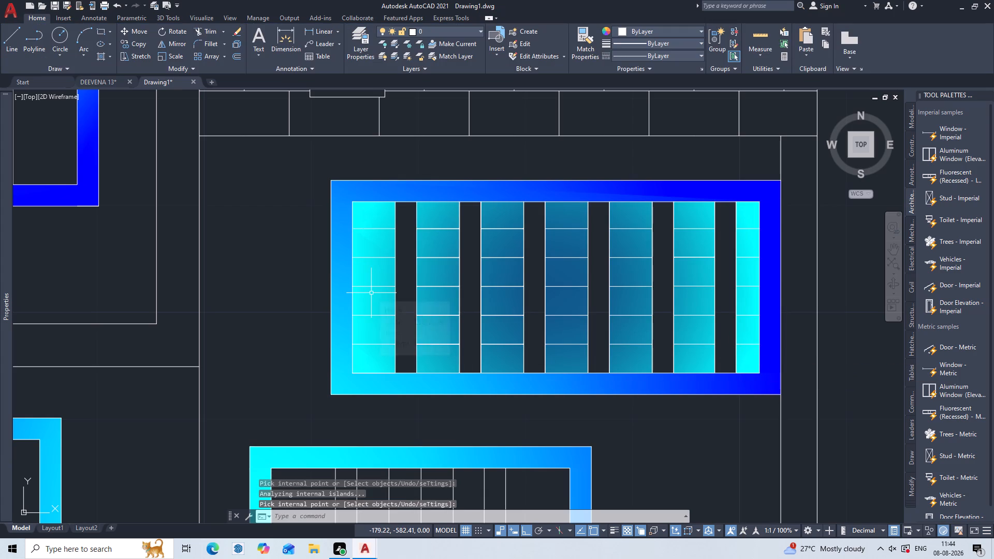
Fill the wide panel's first vertical bar, between the first two cell columns, with a GR_INVSPH gradient hatch in cyan and 16,86,137.
{"action": "scroll", "coordinate": [405, 276], "scroll_direction": "down", "scroll_amount": 1}
{"action": "middle_click_drag", "start_coordinate": [402, 308], "coordinate": [534, 268]}
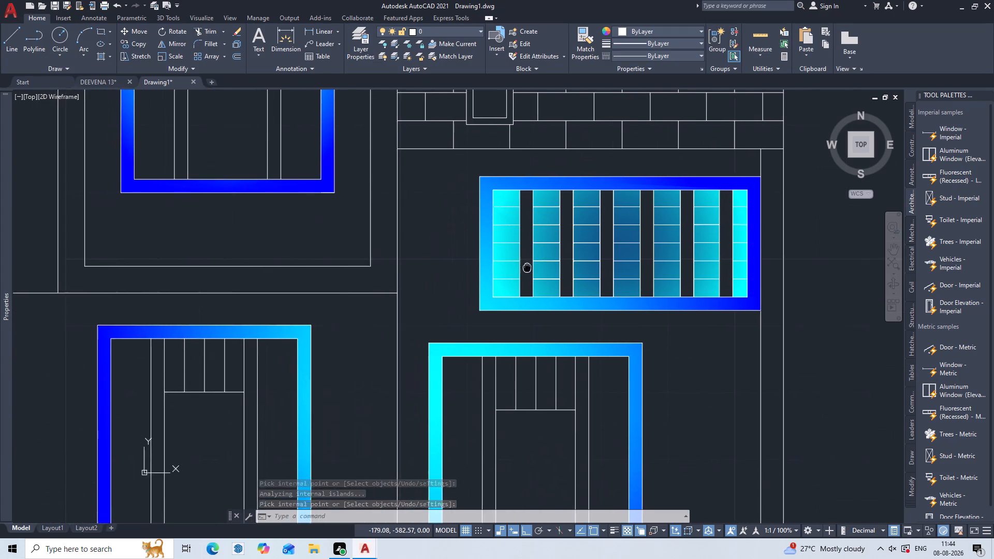
{"action": "middle_click_drag", "start_coordinate": [534, 268], "coordinate": [538, 267]}
{"action": "scroll", "coordinate": [541, 267], "scroll_direction": "down", "scroll_amount": 1}
{"action": "middle_click_drag", "start_coordinate": [476, 349], "coordinate": [572, 327]}
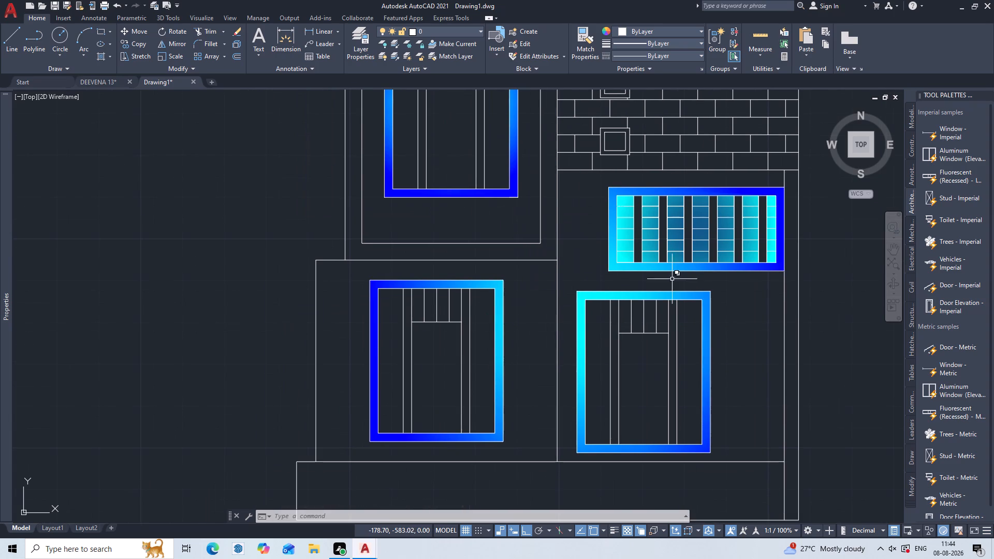
{"action": "scroll", "coordinate": [641, 221], "scroll_direction": "up", "scroll_amount": 2}
{"action": "key", "text": "h"}
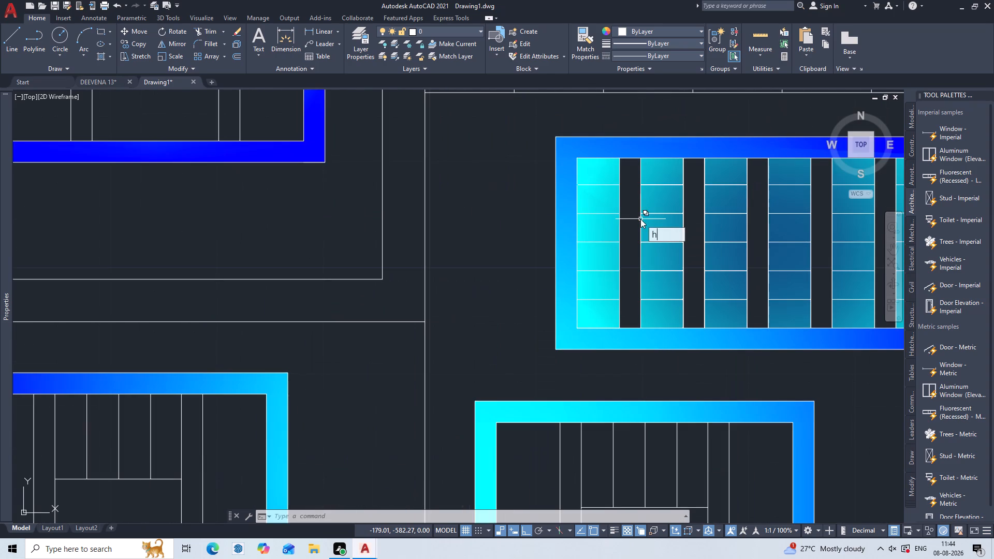
{"action": "key", "text": "Return"}
{"action": "scroll", "coordinate": [201, 39], "scroll_direction": "down", "scroll_amount": 1}
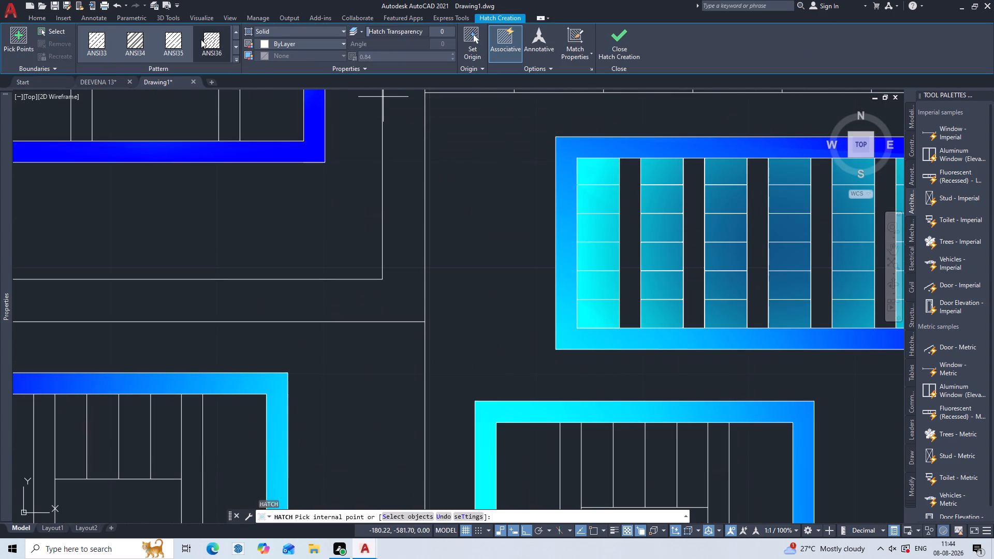
{"action": "scroll", "coordinate": [201, 39], "scroll_direction": "down", "scroll_amount": 5}
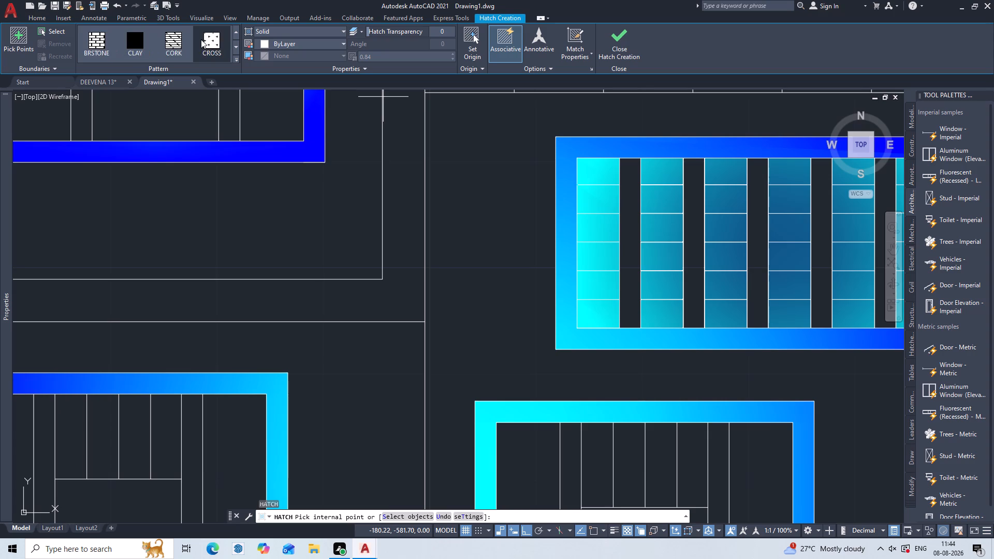
{"action": "scroll", "coordinate": [201, 39], "scroll_direction": "down", "scroll_amount": 4}
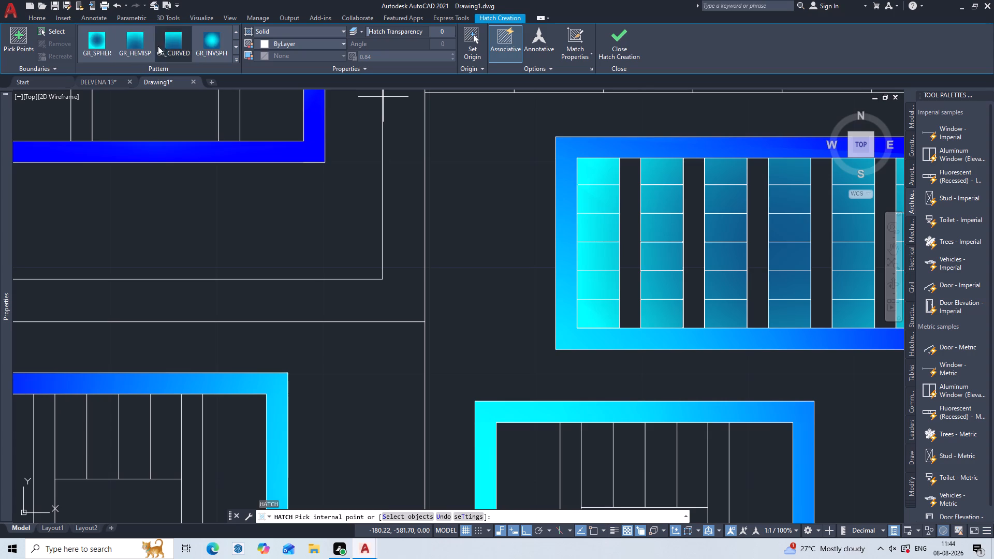
{"action": "double_click", "coordinate": [225, 45]}
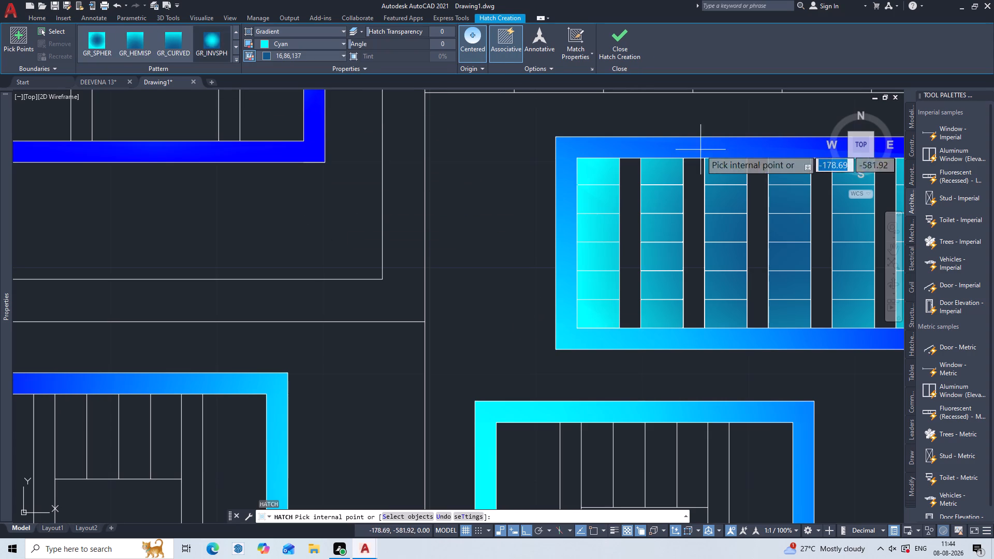
{"action": "double_click", "coordinate": [626, 255]}
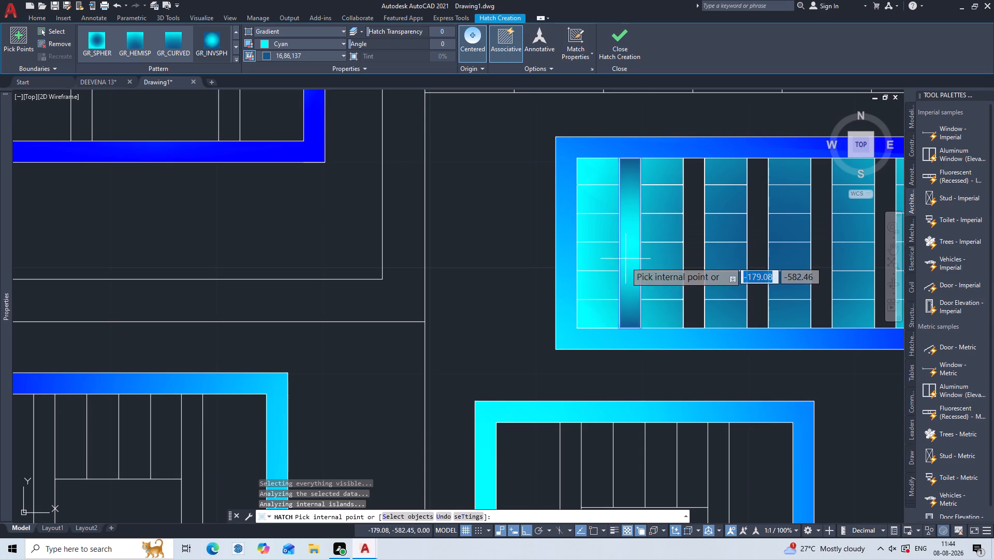
{"action": "key", "text": "Return"}
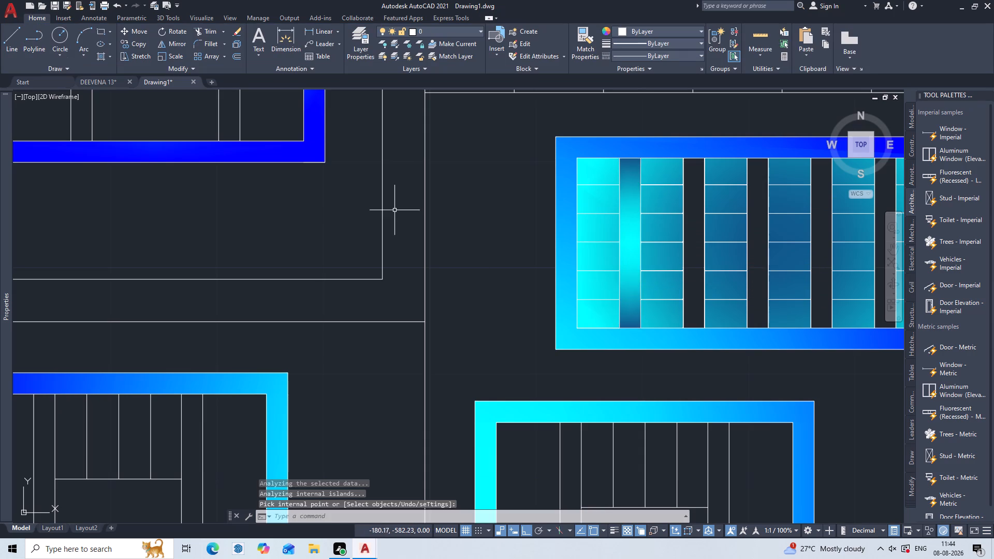
Start a GR_INVSPH gradient hatch in cyan and 16,86,137 in the upper-floor window's centre pane, side panes and vertical bars.
{"action": "scroll", "coordinate": [401, 205], "scroll_direction": "down", "scroll_amount": 3}
{"action": "middle_click_drag", "start_coordinate": [402, 247], "coordinate": [567, 273]}
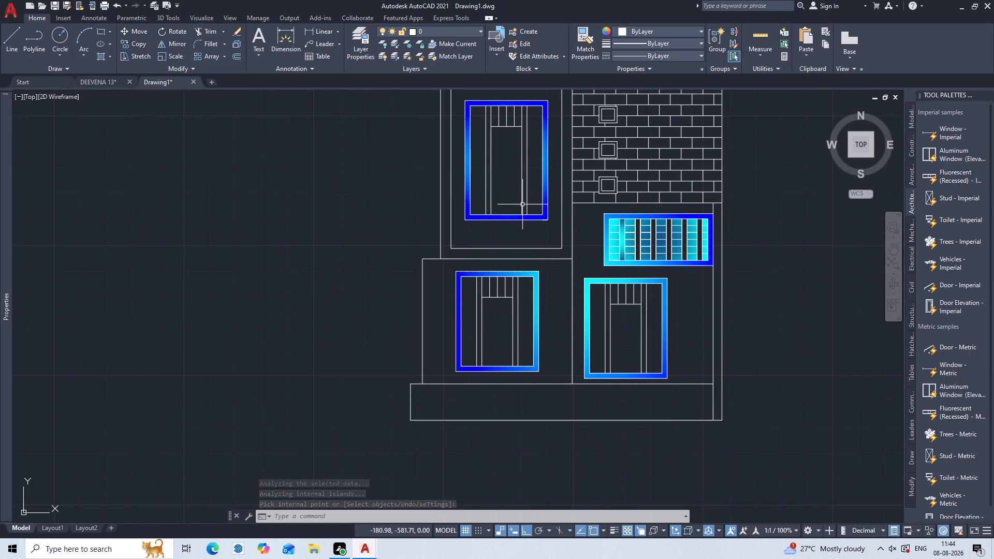
{"action": "scroll", "coordinate": [522, 204], "scroll_direction": "down", "scroll_amount": 2}
{"action": "scroll", "coordinate": [522, 250], "scroll_direction": "up", "scroll_amount": 2}
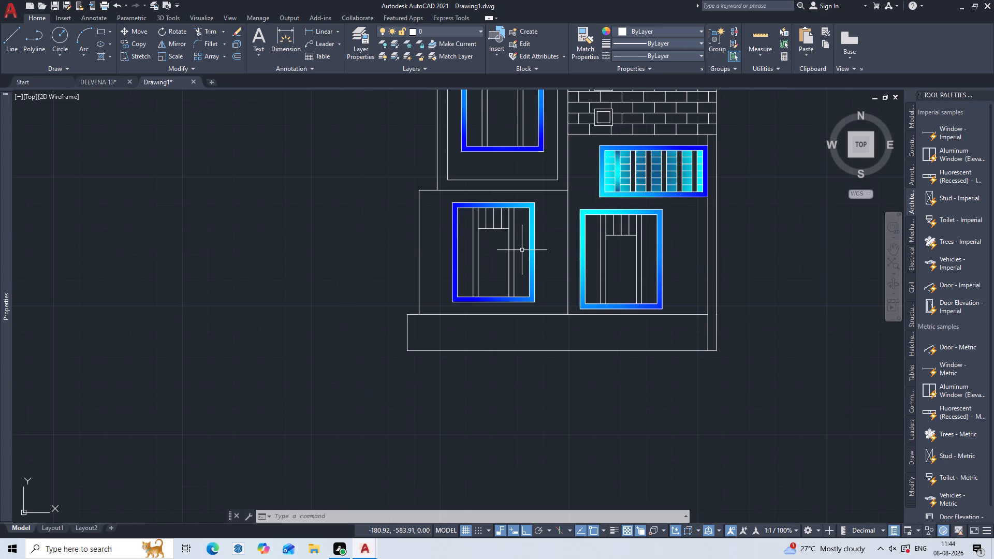
{"action": "middle_click_drag", "start_coordinate": [522, 250], "coordinate": [486, 307]}
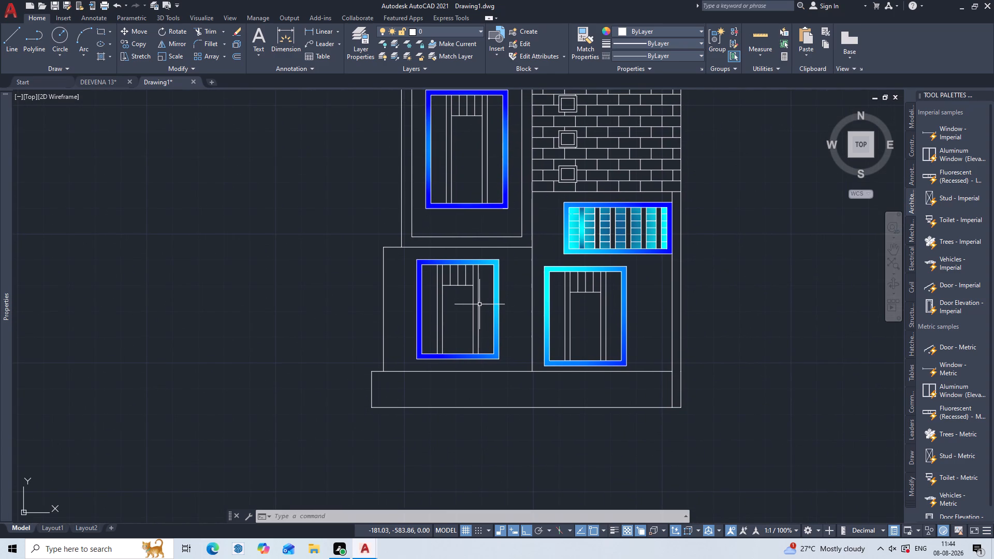
{"action": "middle_click_drag", "start_coordinate": [507, 226], "coordinate": [520, 276]}
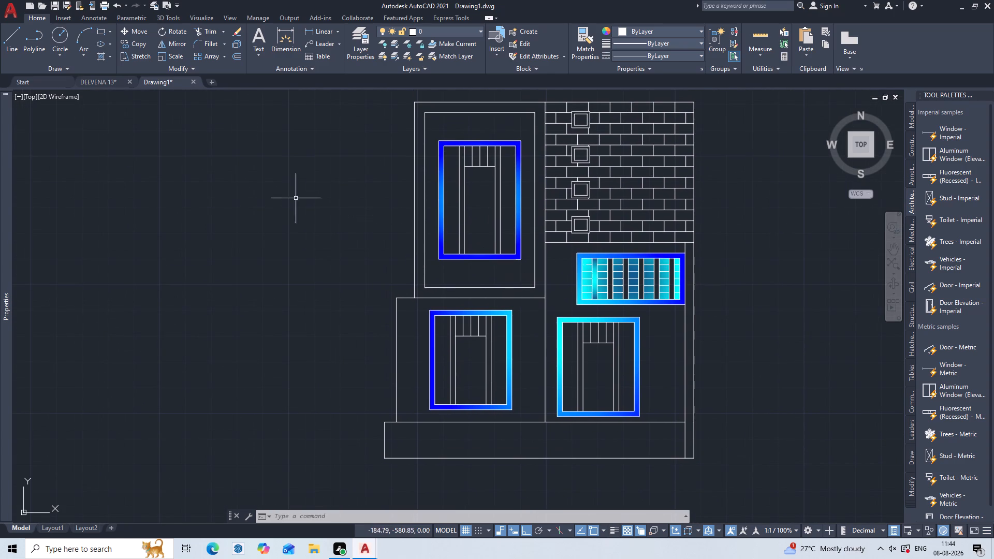
{"action": "key", "text": "h"}
{"action": "key", "text": "Return"}
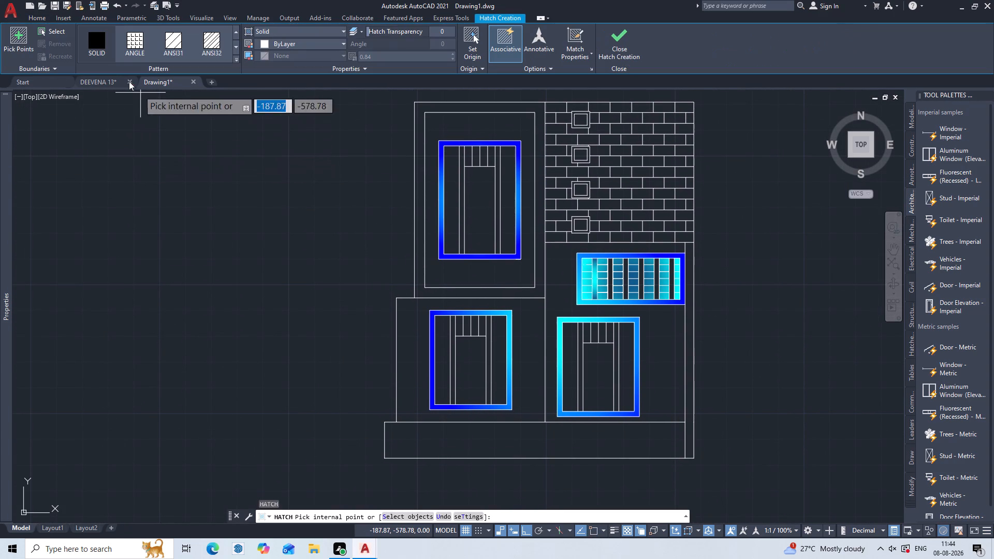
{"action": "scroll", "coordinate": [174, 40], "scroll_direction": "down", "scroll_amount": 3}
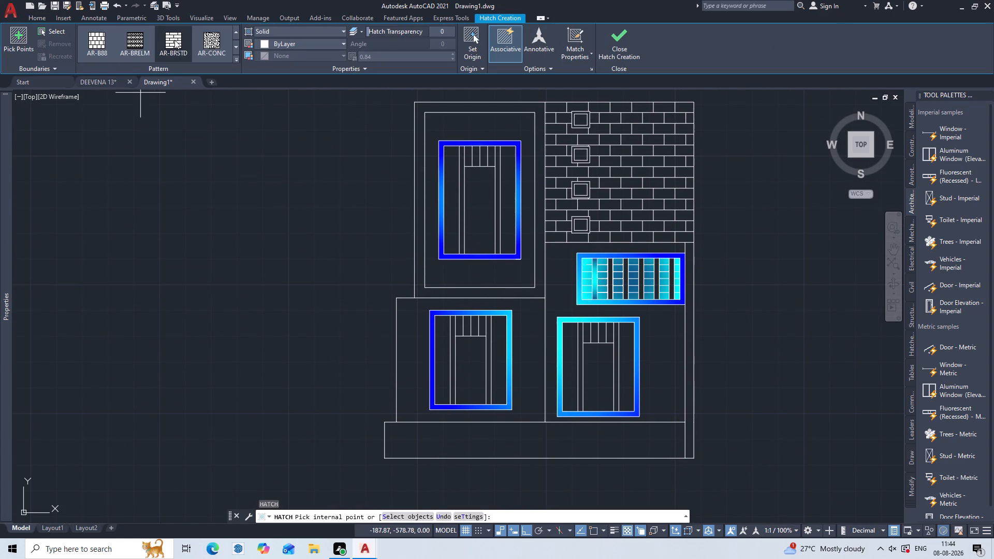
{"action": "scroll", "coordinate": [174, 40], "scroll_direction": "down", "scroll_amount": 7}
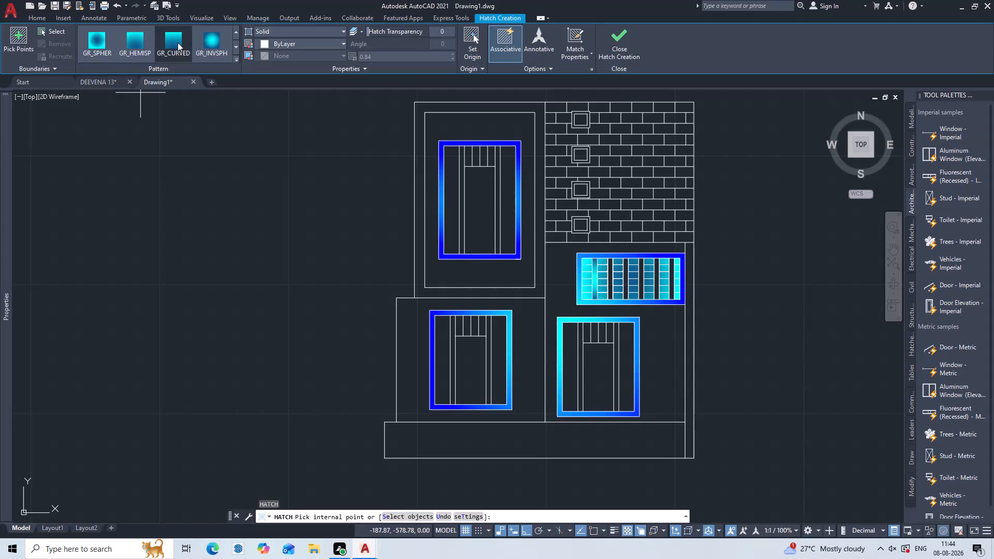
{"action": "double_click", "coordinate": [219, 41]}
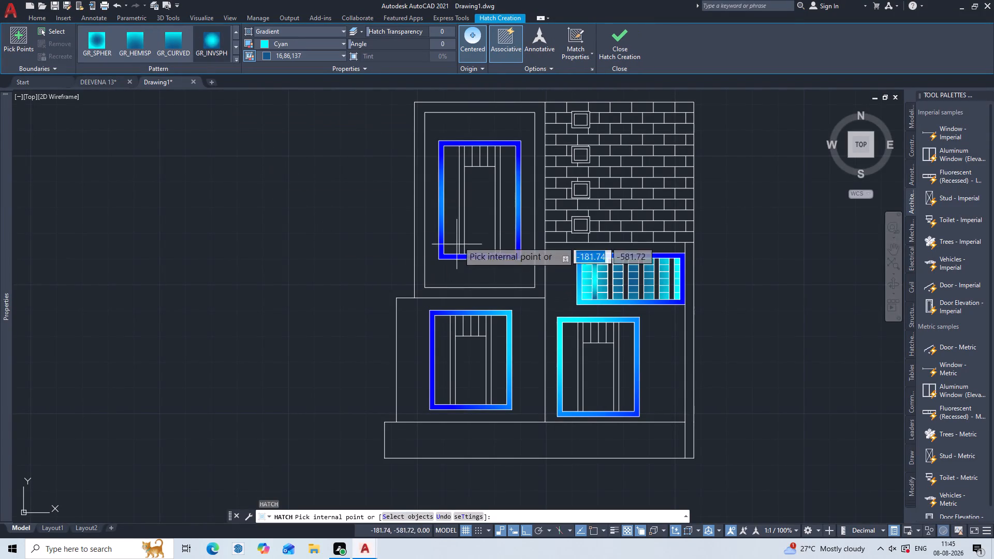
{"action": "left_click", "coordinate": [484, 209]}
{"action": "left_click", "coordinate": [461, 211]}
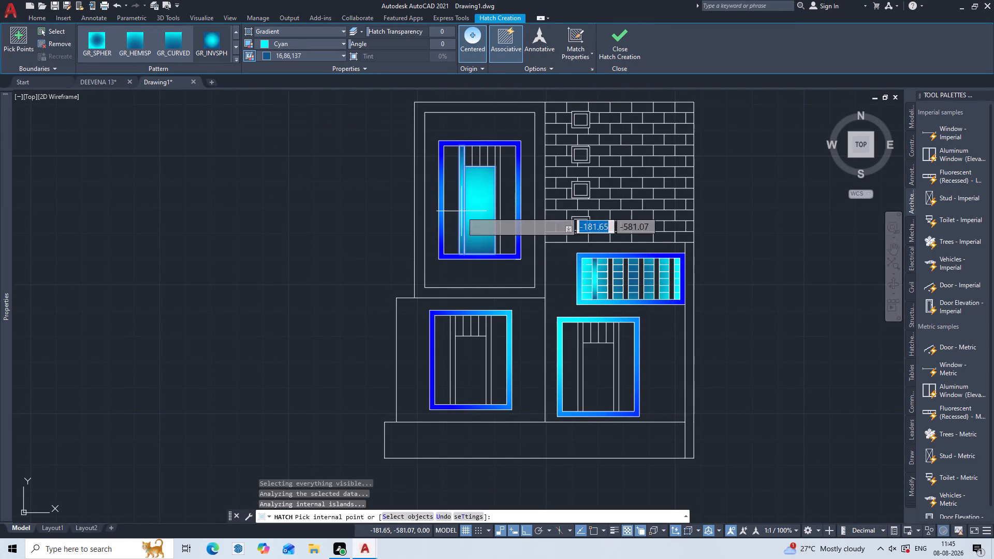
{"action": "left_click", "coordinate": [449, 206]}
{"action": "left_click", "coordinate": [501, 220]}
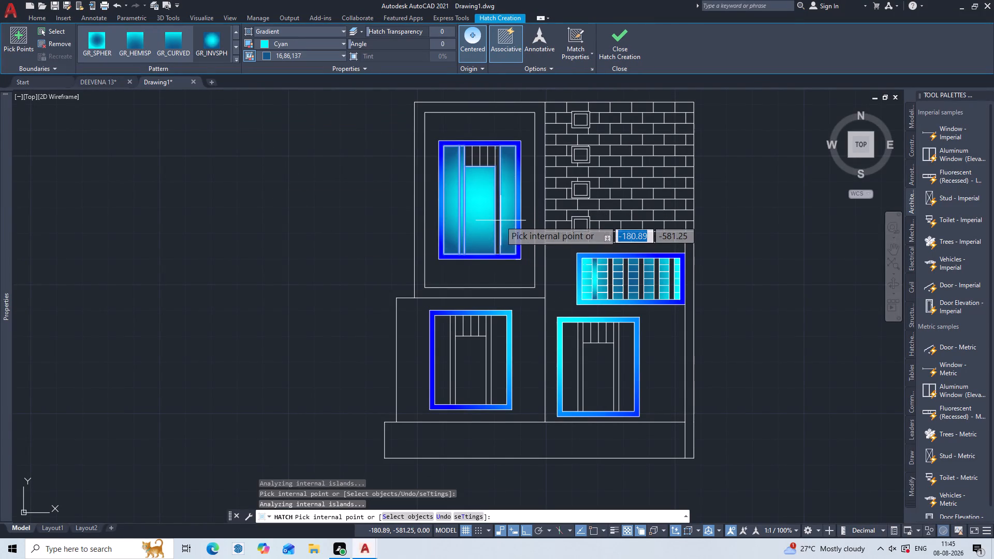
{"action": "left_click", "coordinate": [496, 217]}
Add the four small top panes of the upper-floor window to the GR_INVSPH gradient hatch.
{"action": "scroll", "coordinate": [479, 171], "scroll_direction": "up", "scroll_amount": 2}
{"action": "middle_click_drag", "start_coordinate": [480, 170], "coordinate": [457, 253]}
{"action": "left_click", "coordinate": [431, 211]}
{"action": "double_click", "coordinate": [447, 222]}
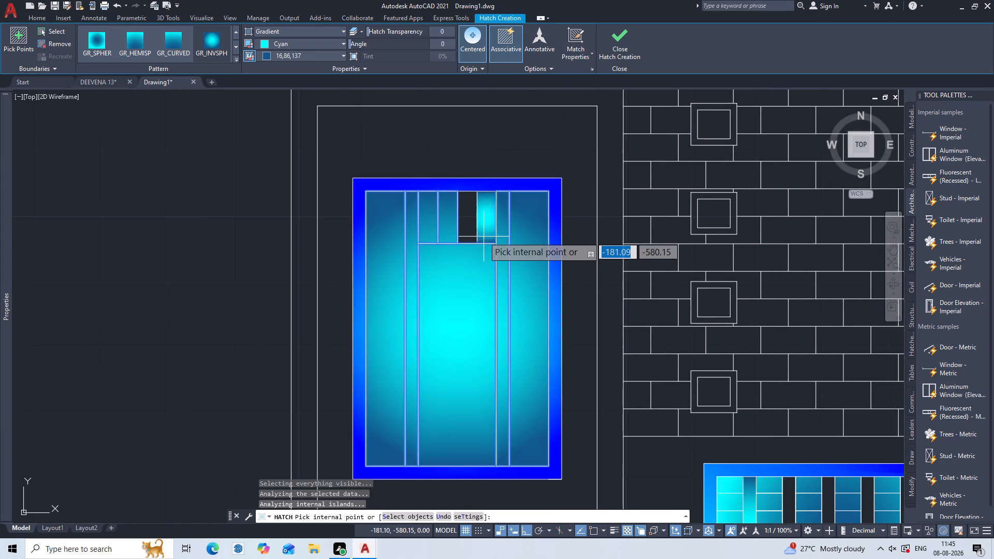
{"action": "double_click", "coordinate": [479, 233]}
{"action": "left_click", "coordinate": [469, 227]}
Add all panes and vertical bars of the lower-left window, including its four small top panes, to the gradient hatch.
{"action": "scroll", "coordinate": [452, 304], "scroll_direction": "down", "scroll_amount": 3}
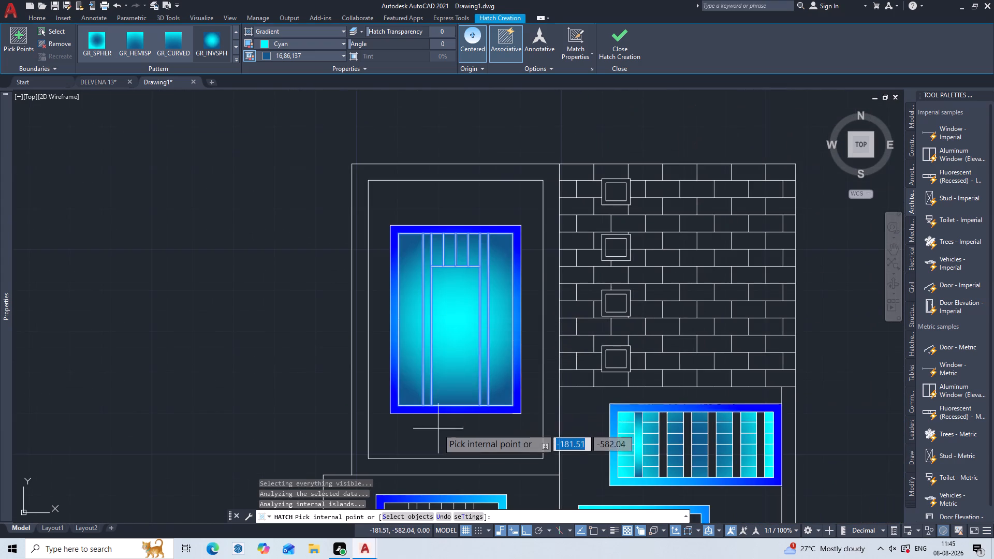
{"action": "scroll", "coordinate": [442, 436], "scroll_direction": "down", "scroll_amount": 2}
{"action": "middle_click_drag", "start_coordinate": [443, 435], "coordinate": [469, 272]}
{"action": "middle_click", "coordinate": [470, 271]}
{"action": "scroll", "coordinate": [479, 334], "scroll_direction": "up", "scroll_amount": 4}
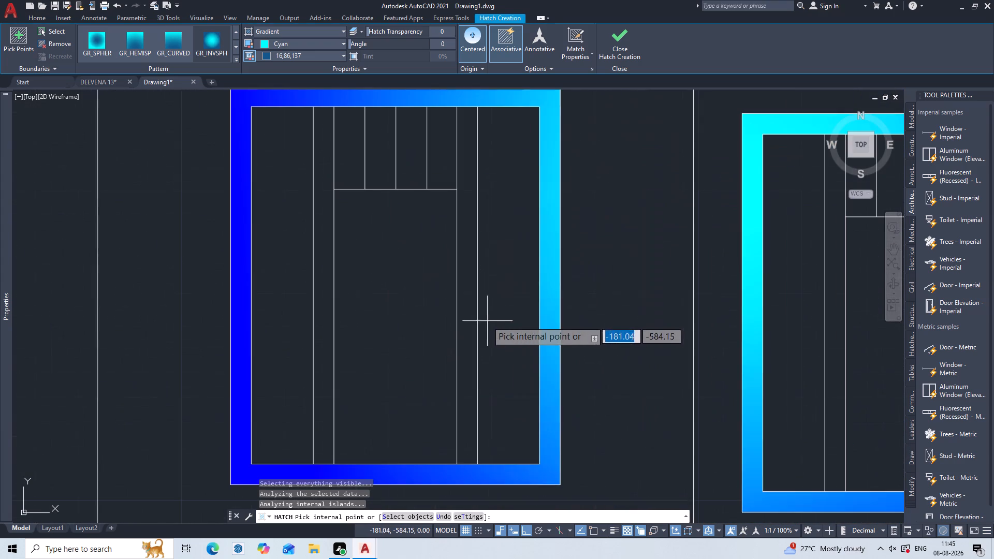
{"action": "left_click", "coordinate": [496, 300]}
{"action": "left_click", "coordinate": [469, 318]}
{"action": "double_click", "coordinate": [448, 302]}
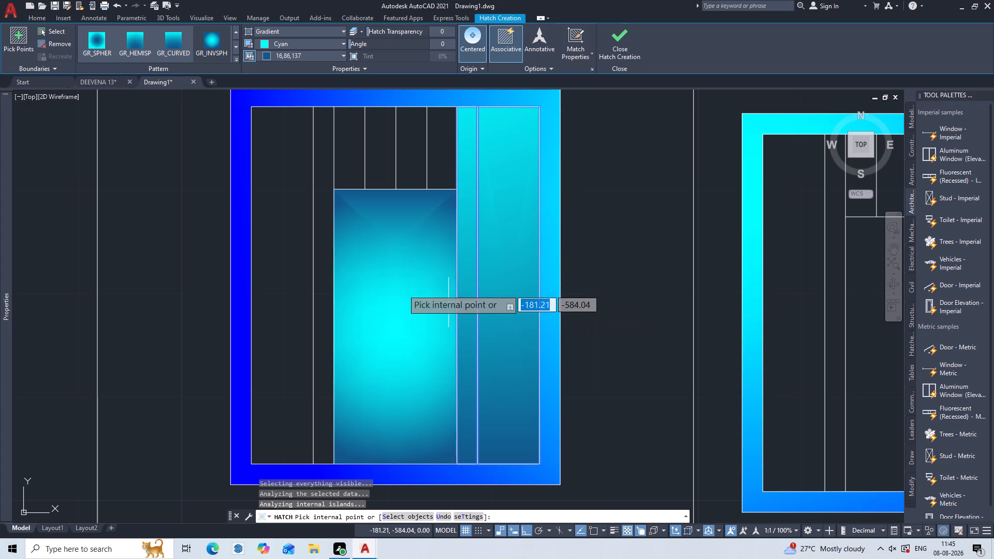
{"action": "double_click", "coordinate": [301, 308]}
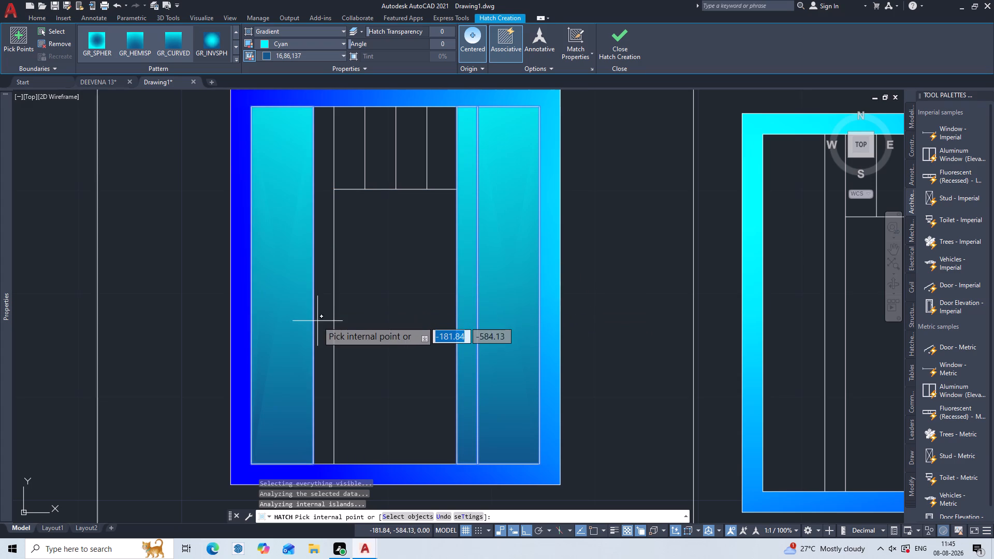
{"action": "left_click", "coordinate": [317, 321]}
{"action": "left_click", "coordinate": [361, 341]}
{"action": "double_click", "coordinate": [355, 129]}
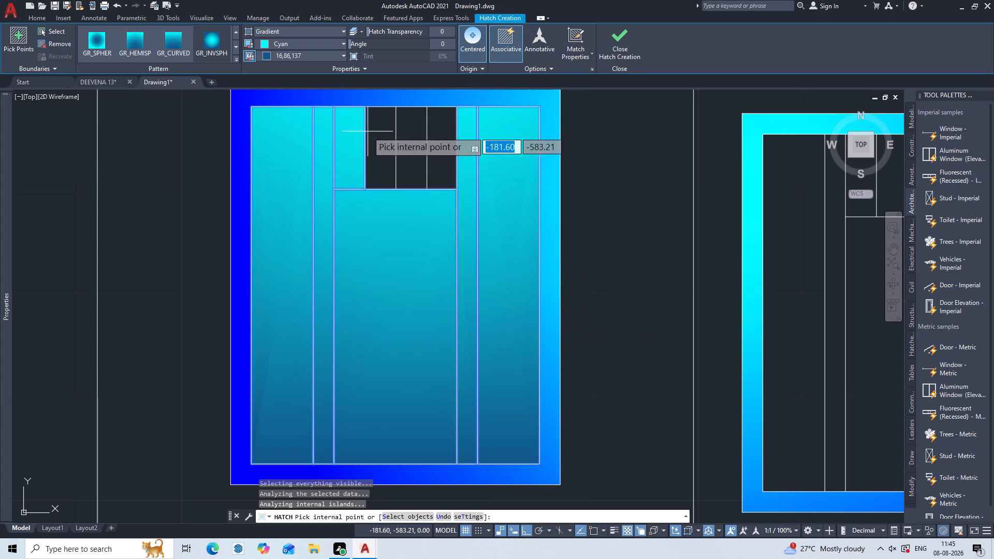
{"action": "double_click", "coordinate": [371, 143]}
{"action": "double_click", "coordinate": [412, 173]}
{"action": "left_click", "coordinate": [449, 161]}
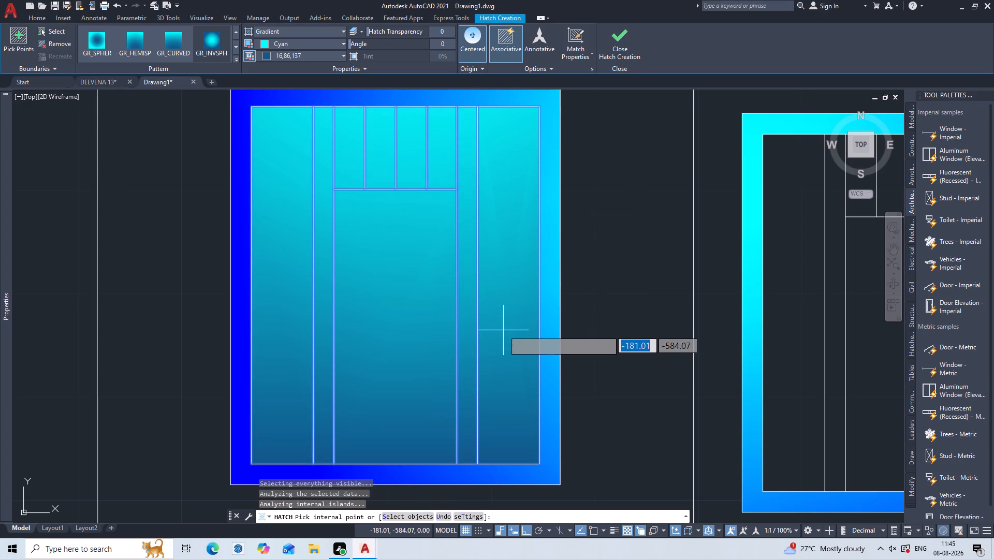
Add all panes and vertical bars of the lower-right window to the gradient hatch and finish the hatch.
{"action": "scroll", "coordinate": [504, 331], "scroll_direction": "down", "scroll_amount": 3}
{"action": "middle_click_drag", "start_coordinate": [711, 381], "coordinate": [467, 345]}
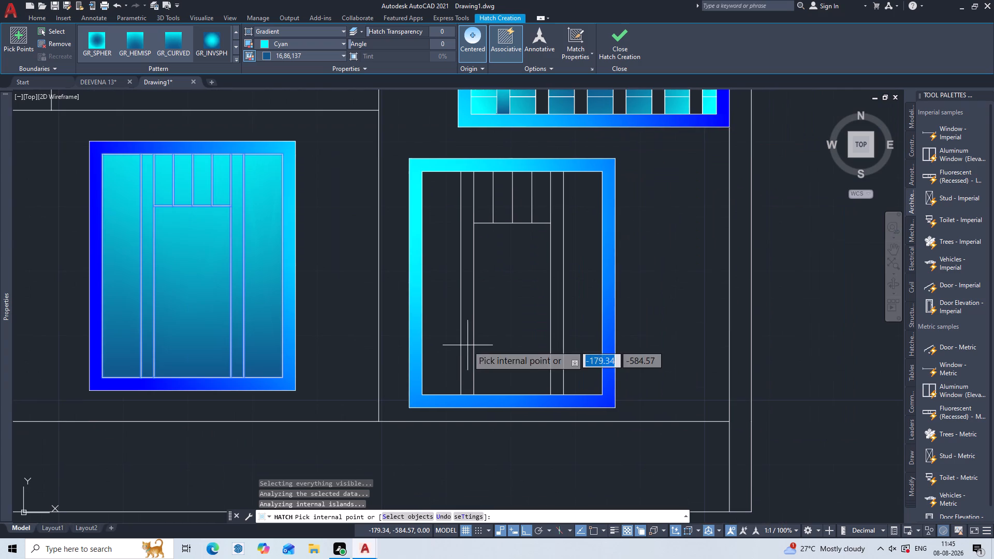
{"action": "left_click", "coordinate": [527, 318]}
{"action": "double_click", "coordinate": [432, 248]}
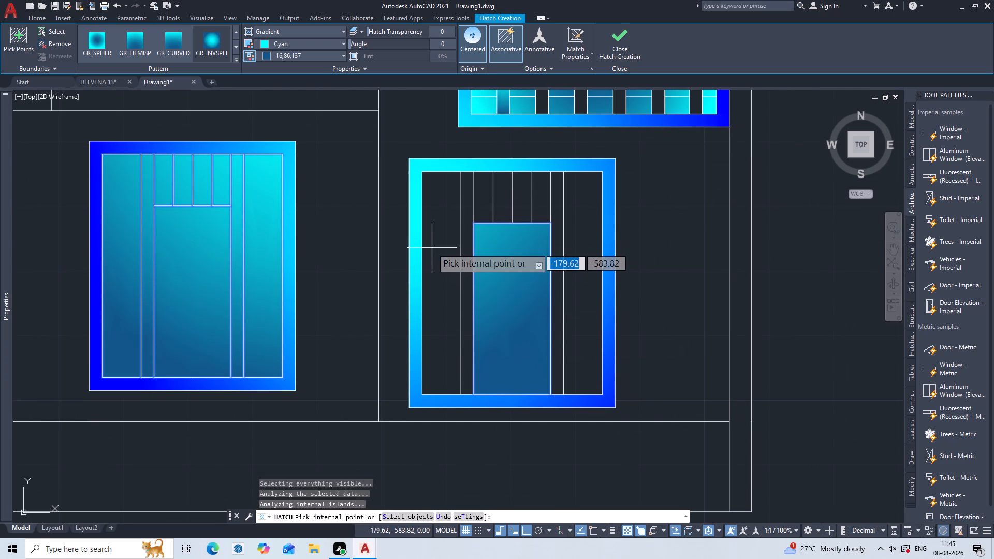
{"action": "left_click", "coordinate": [467, 308]}
{"action": "double_click", "coordinate": [485, 205]}
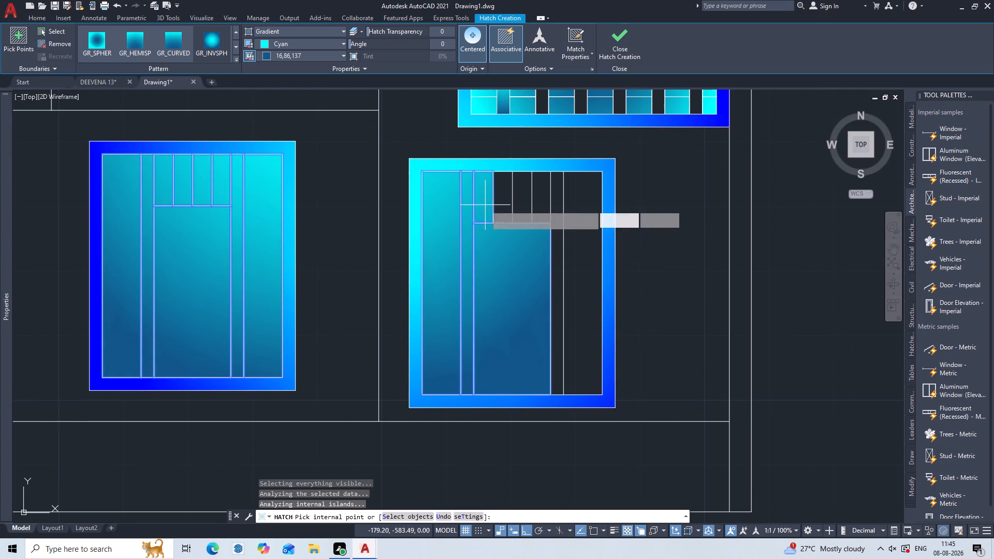
{"action": "double_click", "coordinate": [500, 211]}
{"action": "left_click", "coordinate": [527, 210]}
{"action": "double_click", "coordinate": [553, 216]}
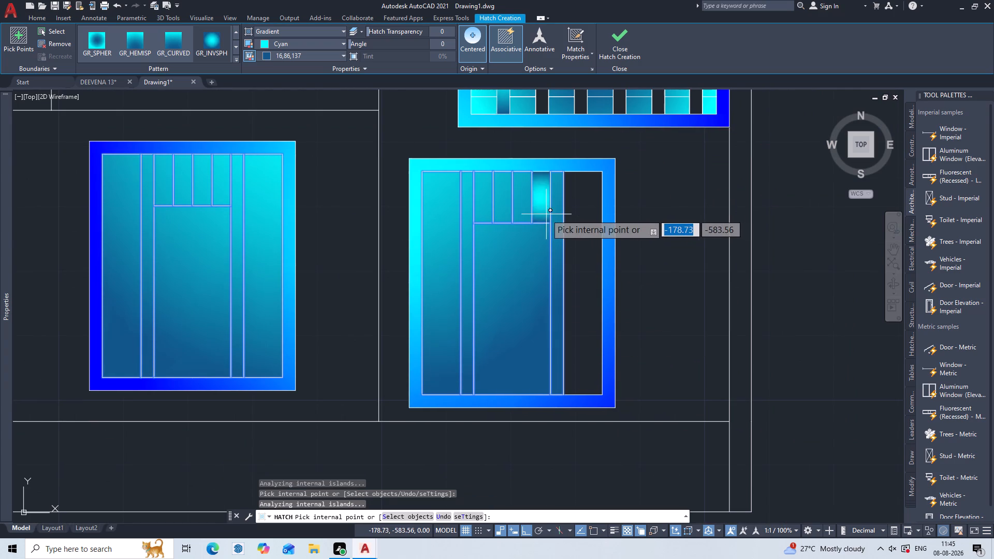
{"action": "left_click", "coordinate": [546, 214]}
{"action": "left_click_drag", "start_coordinate": [567, 258], "coordinate": [571, 263]}
{"action": "scroll", "coordinate": [571, 263], "scroll_direction": "down", "scroll_amount": 2}
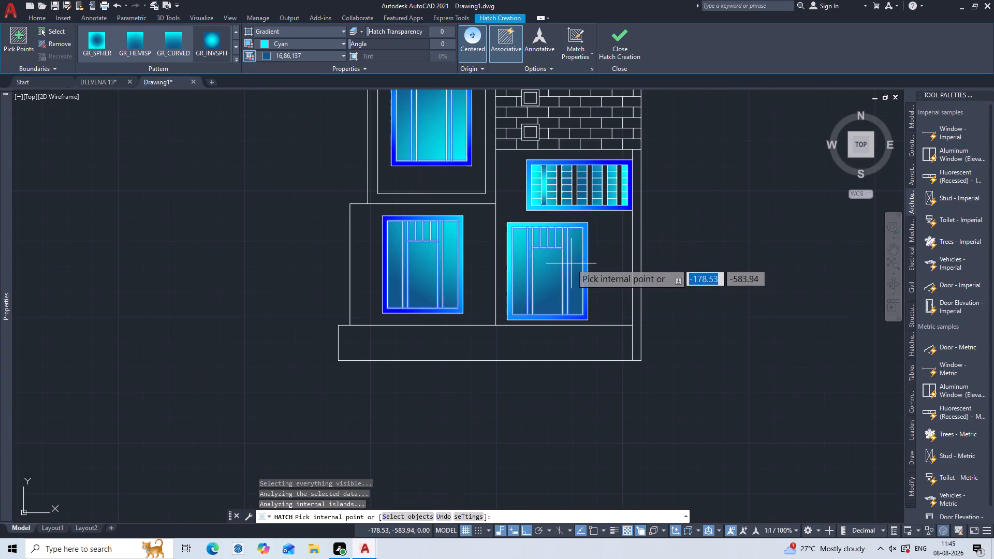
{"action": "key", "text": "Return"}
Fill the border band around the upper-left wall panel with a GR_INVSPH gradient hatch, previewing other patterns before choosing it.
{"action": "scroll", "coordinate": [571, 263], "scroll_direction": "down", "scroll_amount": 2}
{"action": "middle_click_drag", "start_coordinate": [571, 263], "coordinate": [577, 296]}
{"action": "scroll", "coordinate": [577, 296], "scroll_direction": "up", "scroll_amount": 2}
{"action": "middle_click_drag", "start_coordinate": [577, 296], "coordinate": [575, 384]}
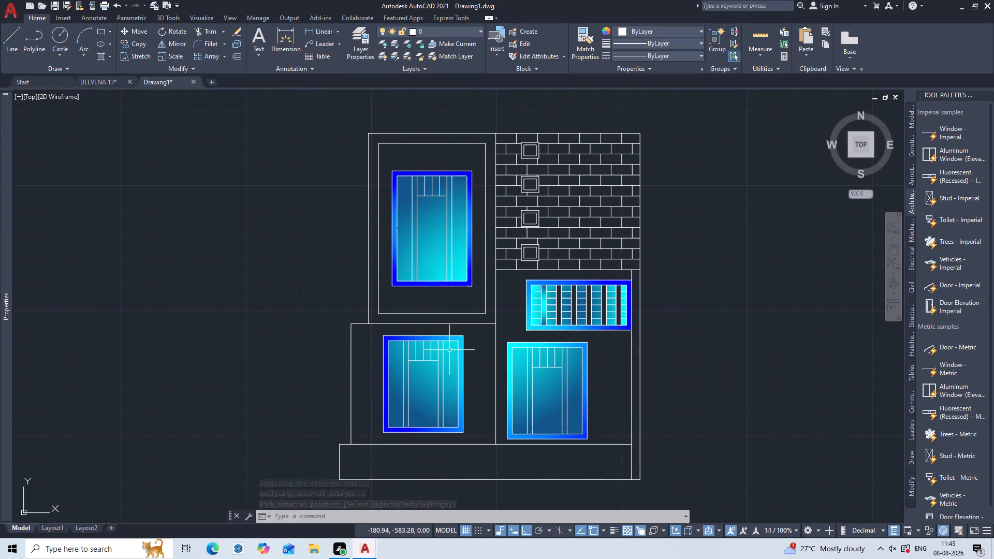
{"action": "key", "text": "h"}
{"action": "key", "text": "Return"}
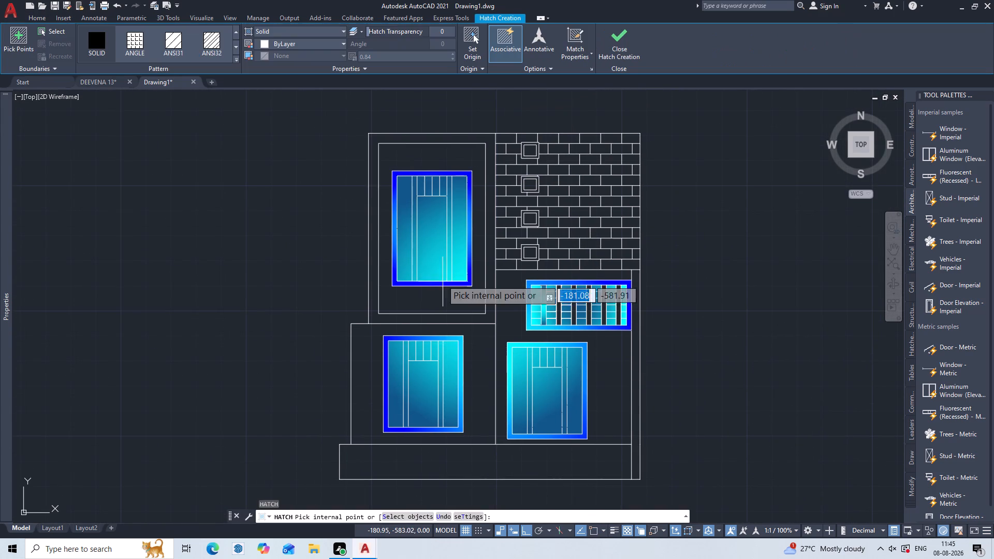
{"action": "left_click", "coordinate": [457, 317]}
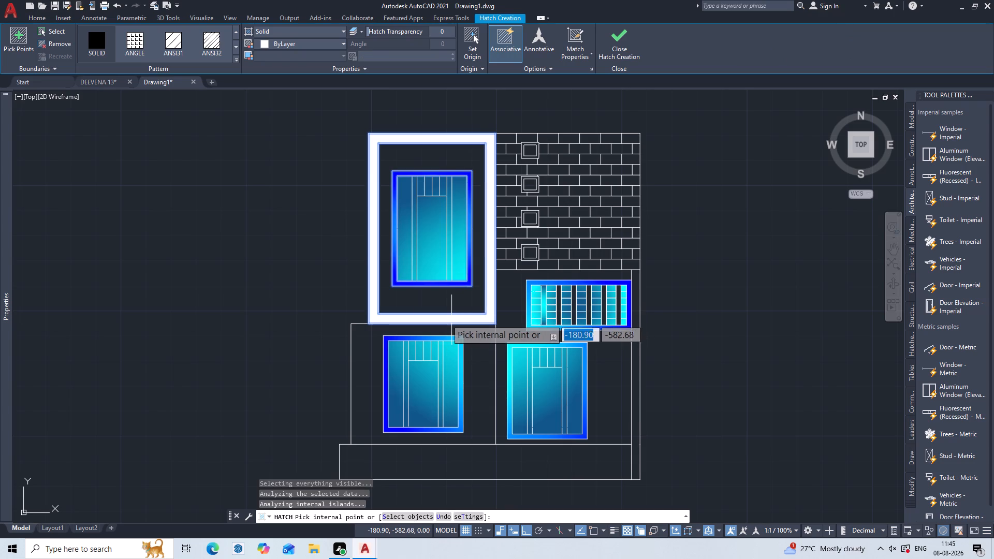
{"action": "scroll", "coordinate": [183, 39], "scroll_direction": "down", "scroll_amount": 6}
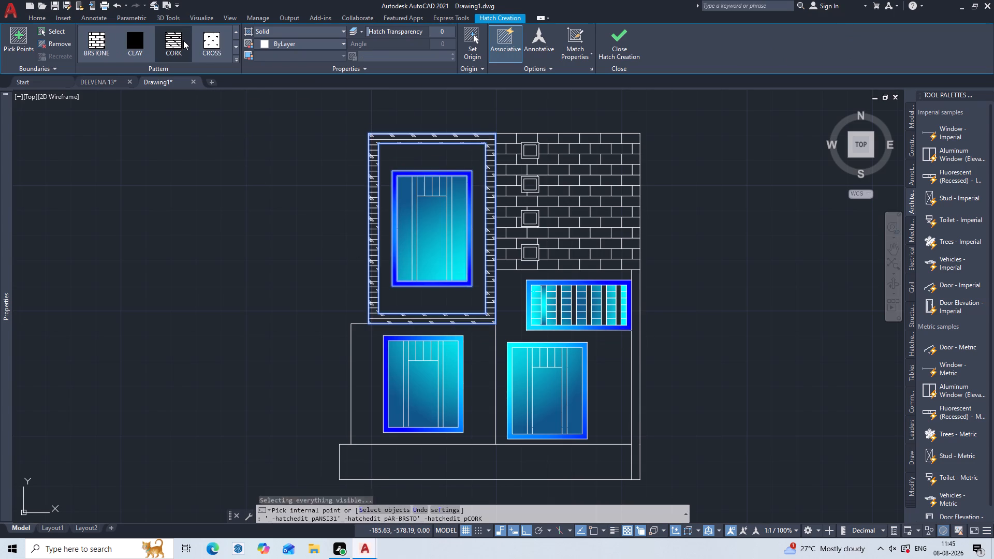
{"action": "scroll", "coordinate": [207, 41], "scroll_direction": "down", "scroll_amount": 5}
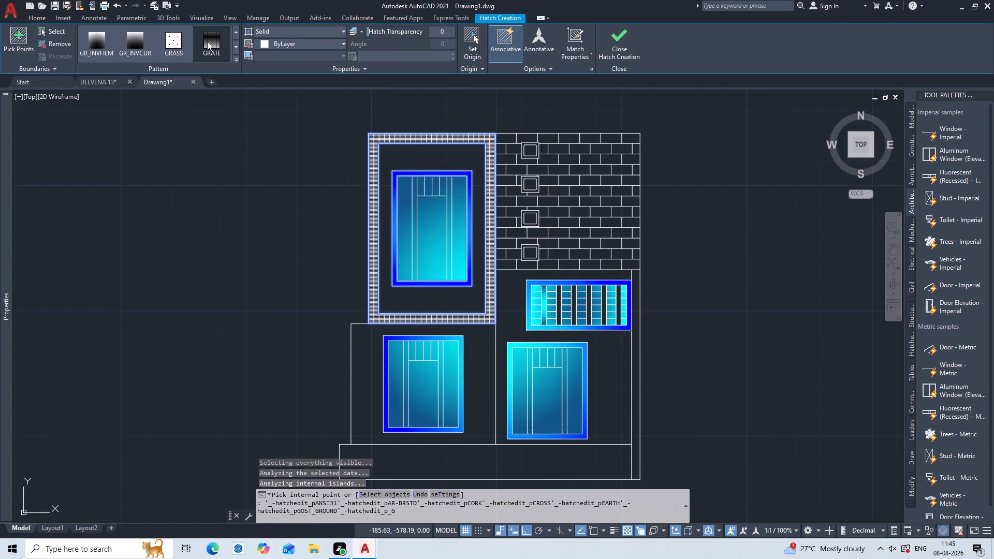
{"action": "scroll", "coordinate": [207, 41], "scroll_direction": "down", "scroll_amount": 7}
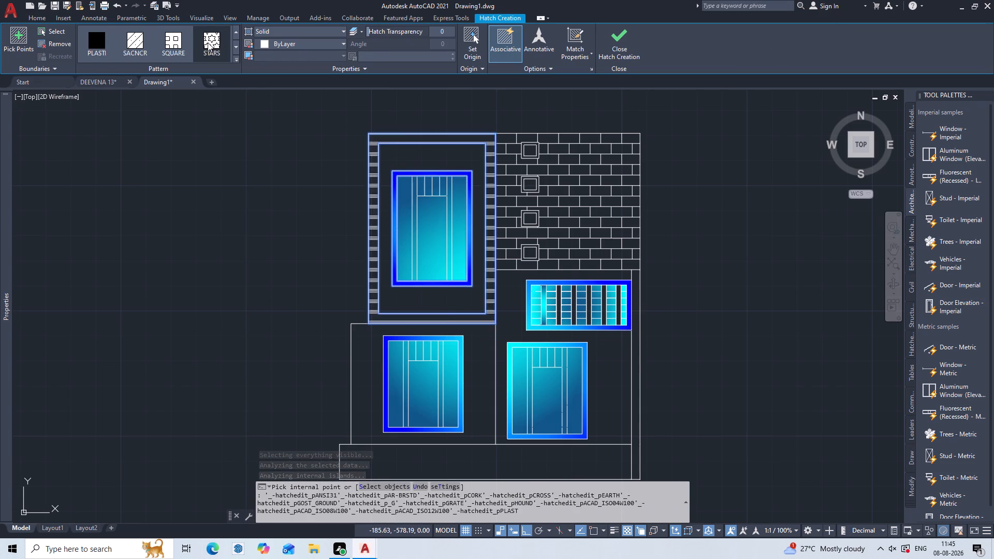
{"action": "scroll", "coordinate": [208, 42], "scroll_direction": "down", "scroll_amount": 3}
{"action": "scroll", "coordinate": [208, 42], "scroll_direction": "up", "scroll_amount": 2}
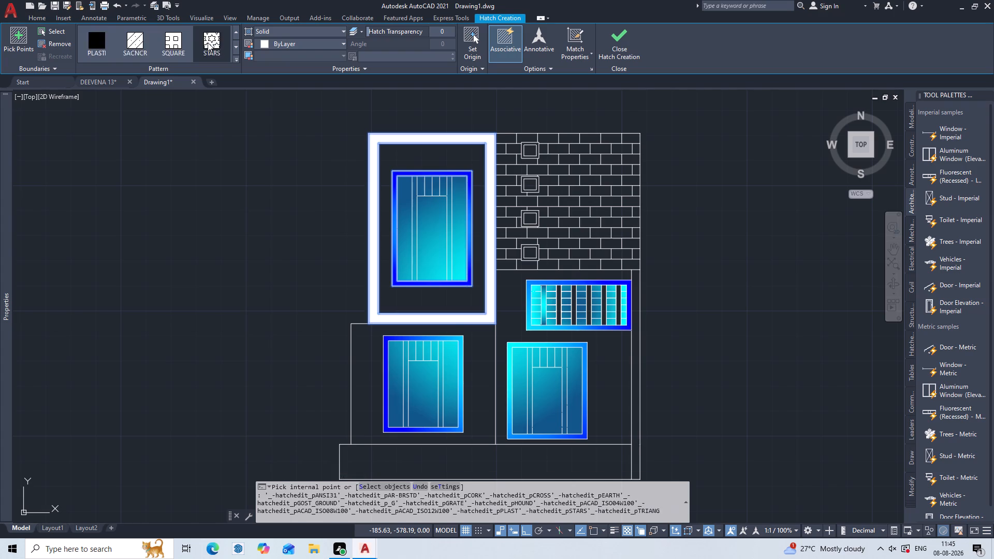
{"action": "scroll", "coordinate": [208, 42], "scroll_direction": "up", "scroll_amount": 4}
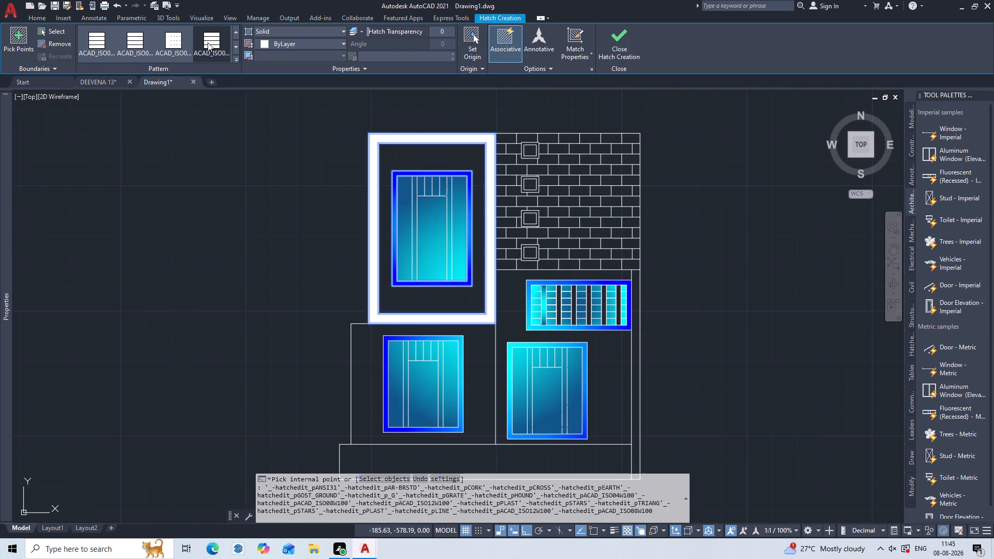
{"action": "scroll", "coordinate": [208, 42], "scroll_direction": "up", "scroll_amount": 4}
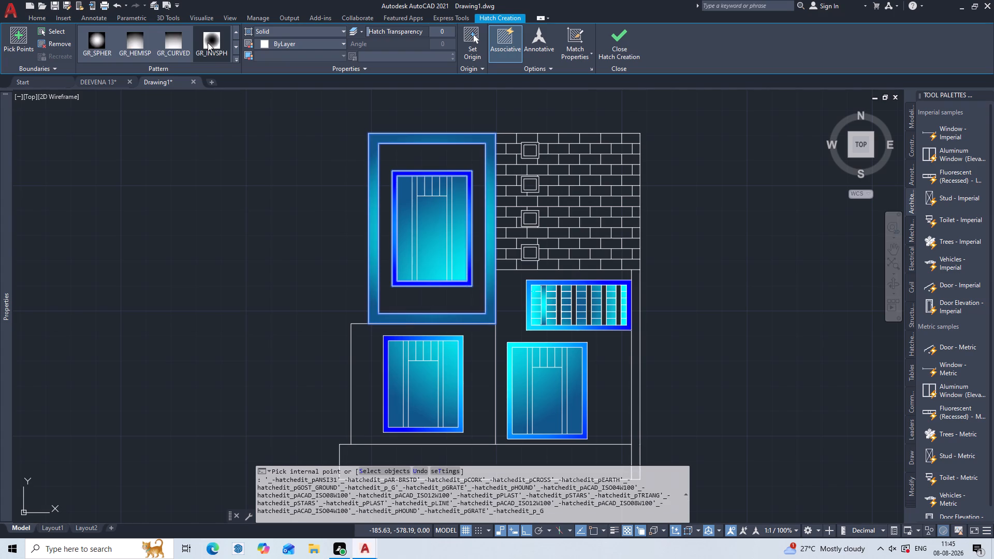
{"action": "left_click", "coordinate": [208, 42]}
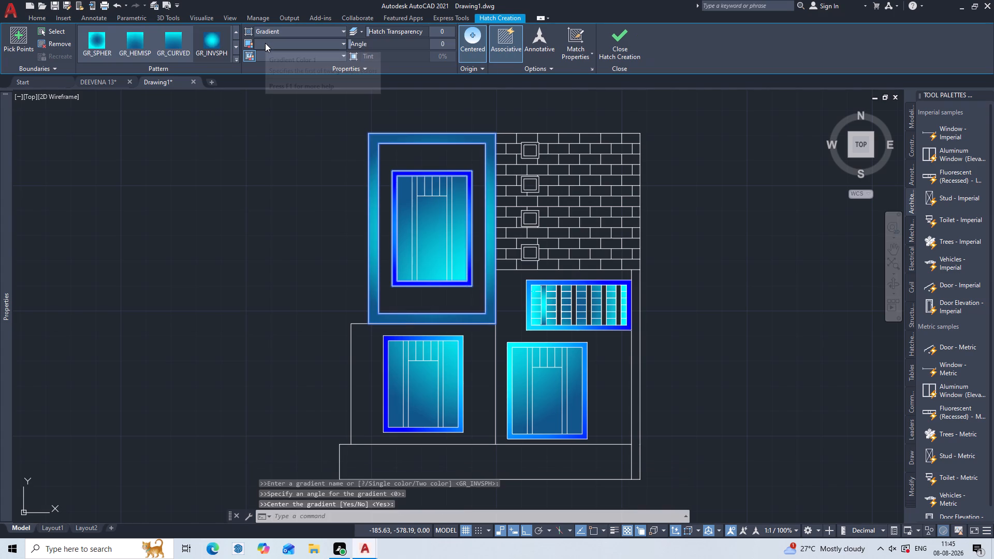
{"action": "key", "text": "Return"}
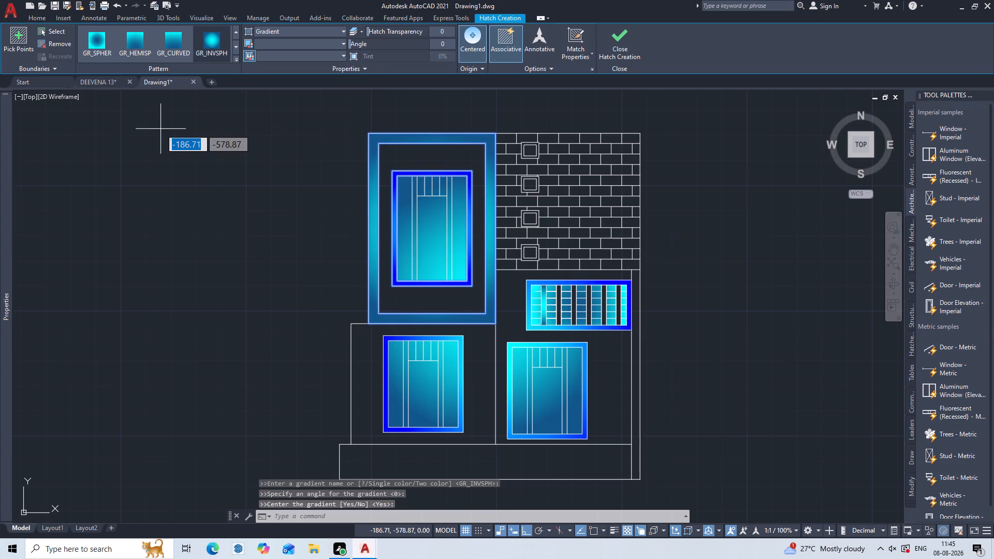
{"action": "key", "text": "Return"}
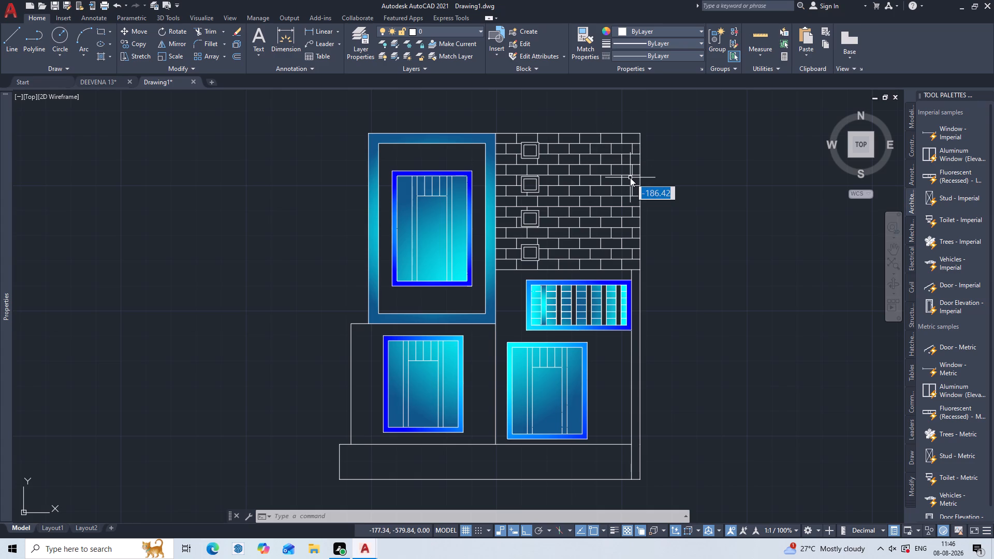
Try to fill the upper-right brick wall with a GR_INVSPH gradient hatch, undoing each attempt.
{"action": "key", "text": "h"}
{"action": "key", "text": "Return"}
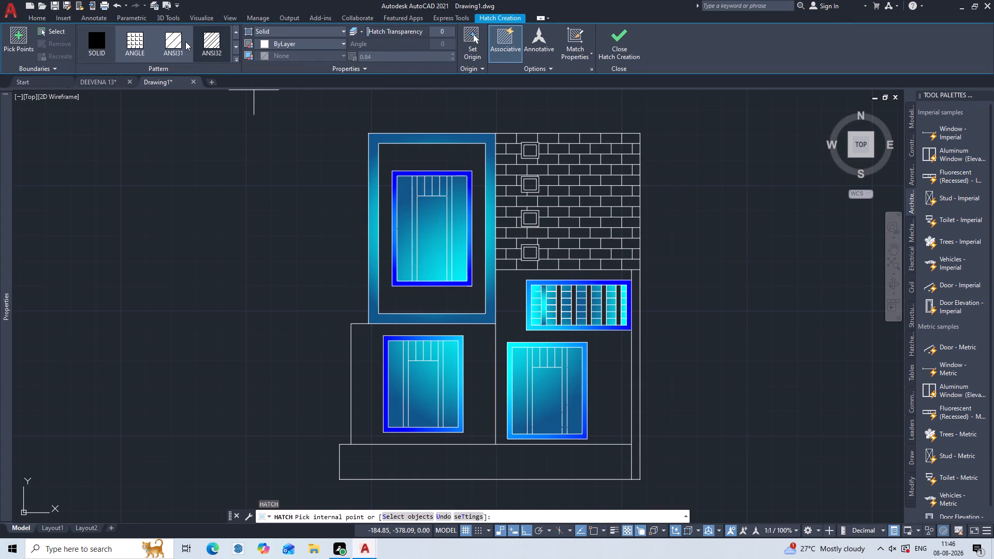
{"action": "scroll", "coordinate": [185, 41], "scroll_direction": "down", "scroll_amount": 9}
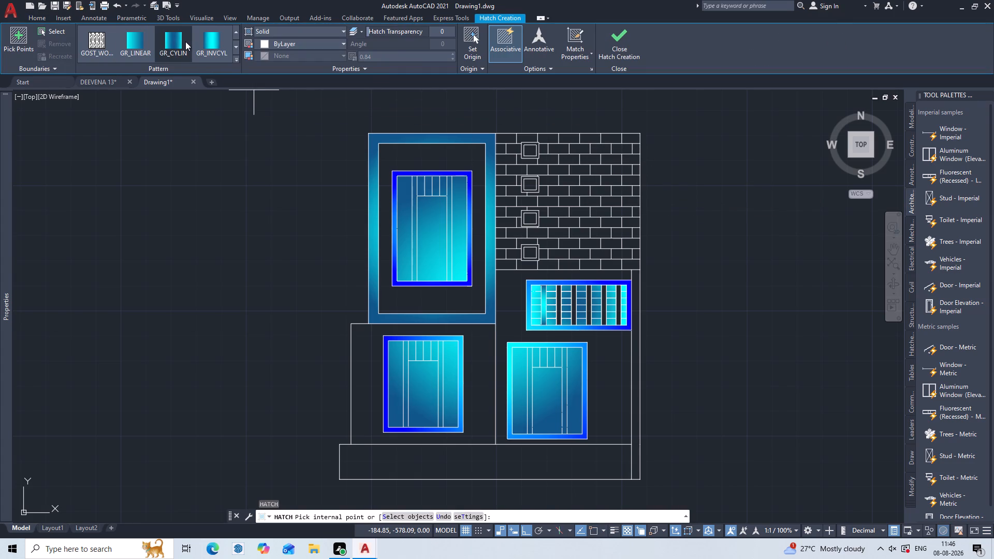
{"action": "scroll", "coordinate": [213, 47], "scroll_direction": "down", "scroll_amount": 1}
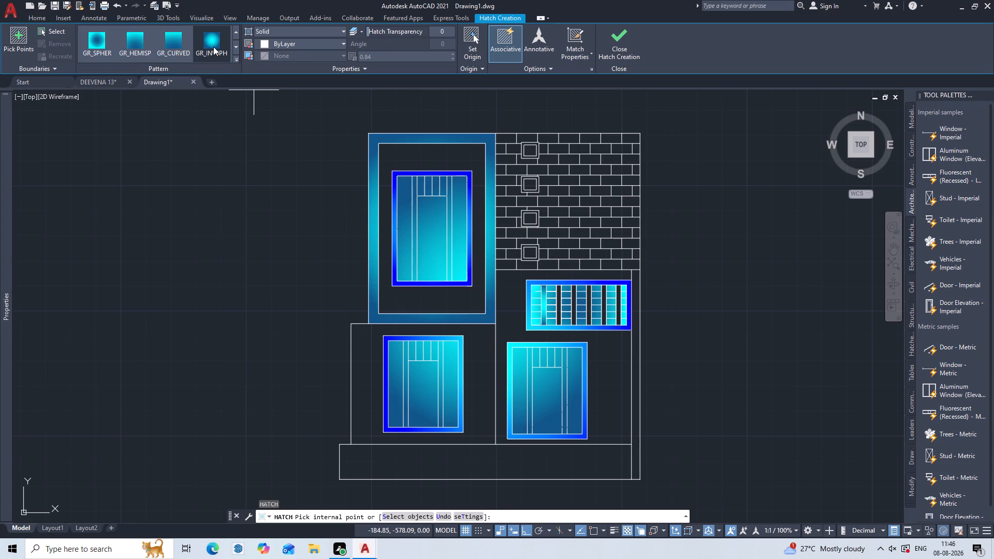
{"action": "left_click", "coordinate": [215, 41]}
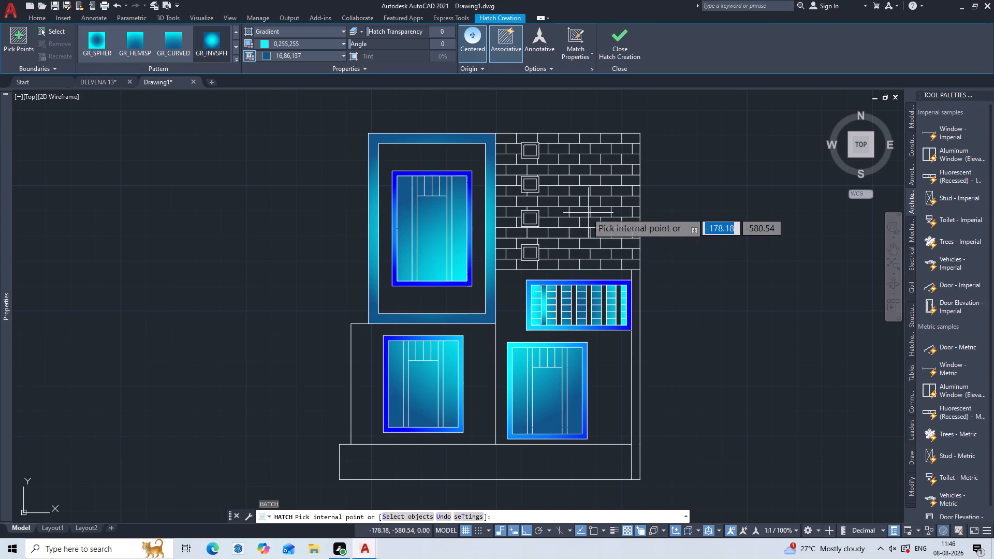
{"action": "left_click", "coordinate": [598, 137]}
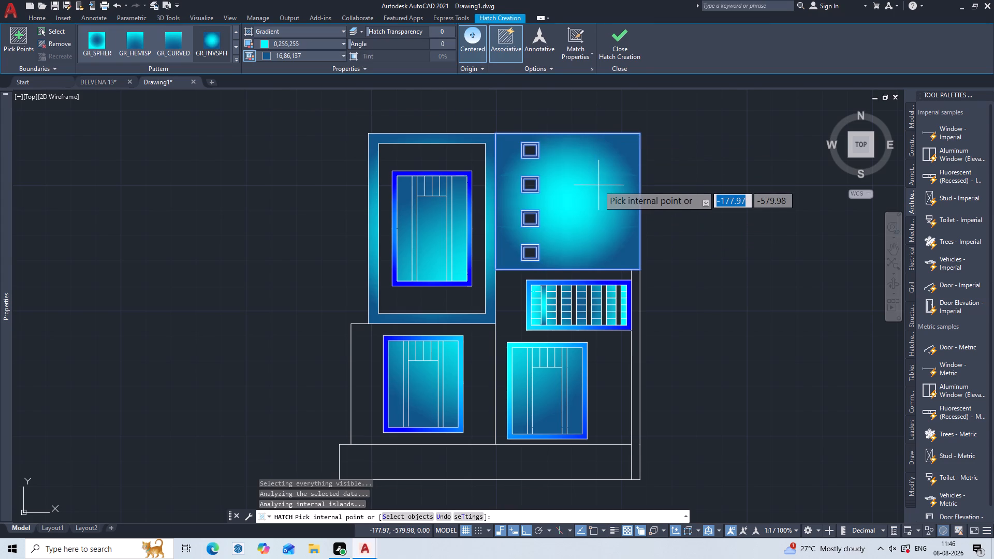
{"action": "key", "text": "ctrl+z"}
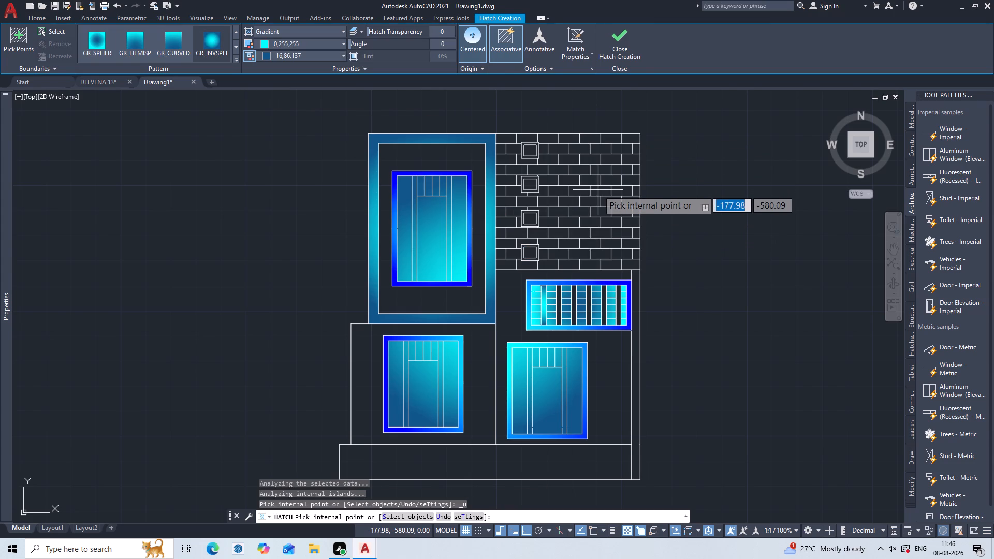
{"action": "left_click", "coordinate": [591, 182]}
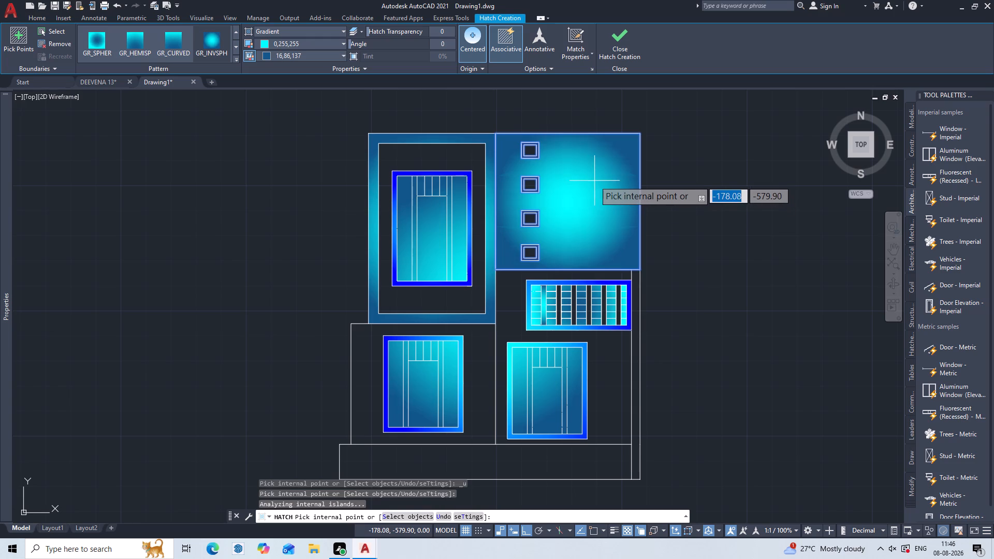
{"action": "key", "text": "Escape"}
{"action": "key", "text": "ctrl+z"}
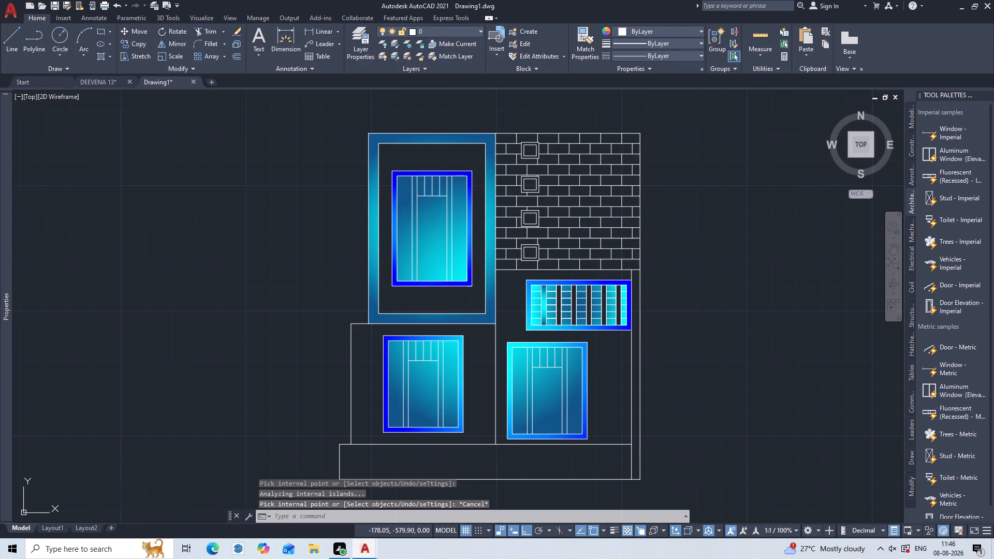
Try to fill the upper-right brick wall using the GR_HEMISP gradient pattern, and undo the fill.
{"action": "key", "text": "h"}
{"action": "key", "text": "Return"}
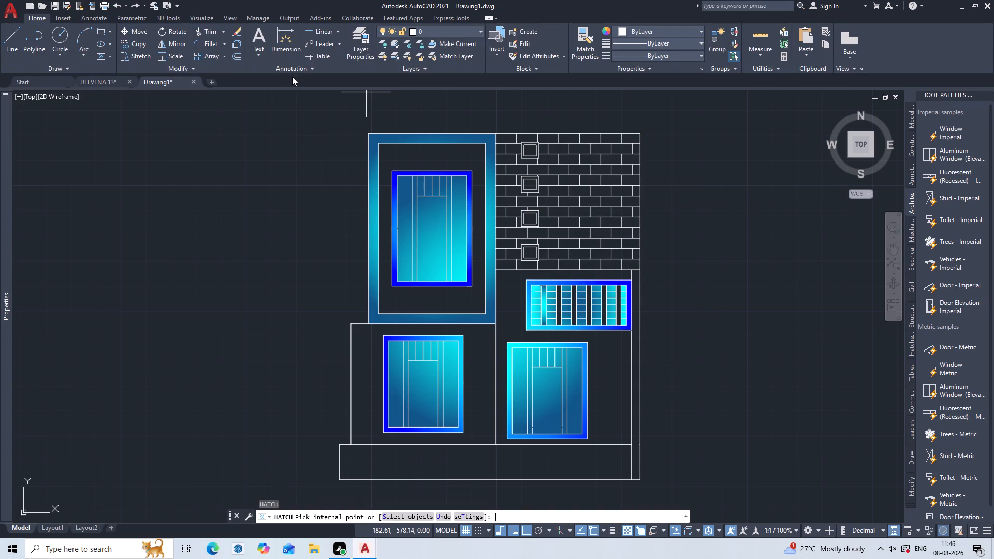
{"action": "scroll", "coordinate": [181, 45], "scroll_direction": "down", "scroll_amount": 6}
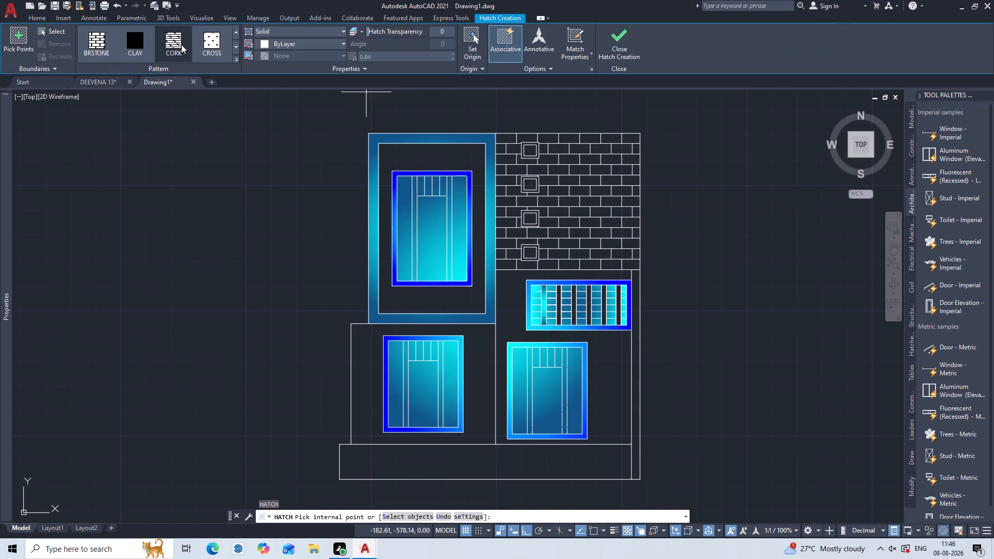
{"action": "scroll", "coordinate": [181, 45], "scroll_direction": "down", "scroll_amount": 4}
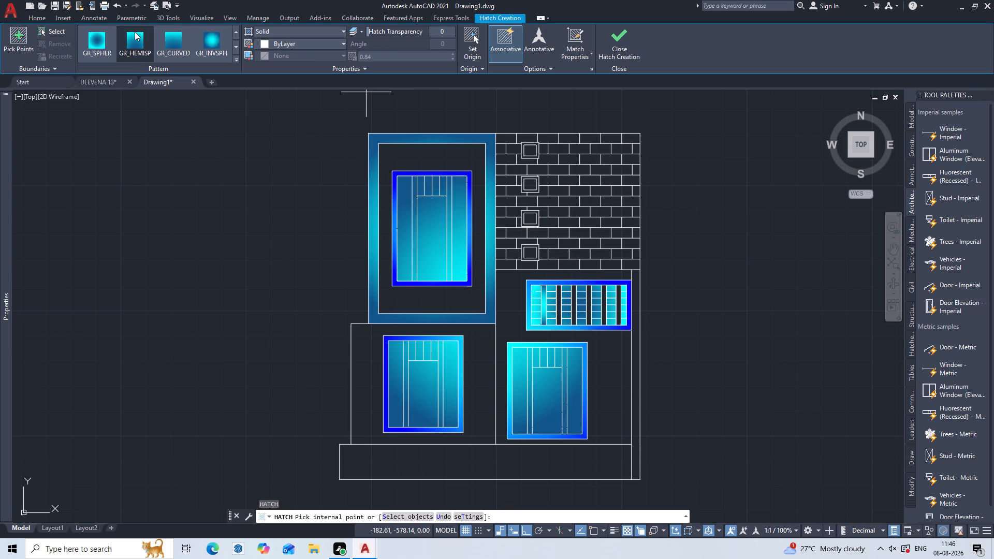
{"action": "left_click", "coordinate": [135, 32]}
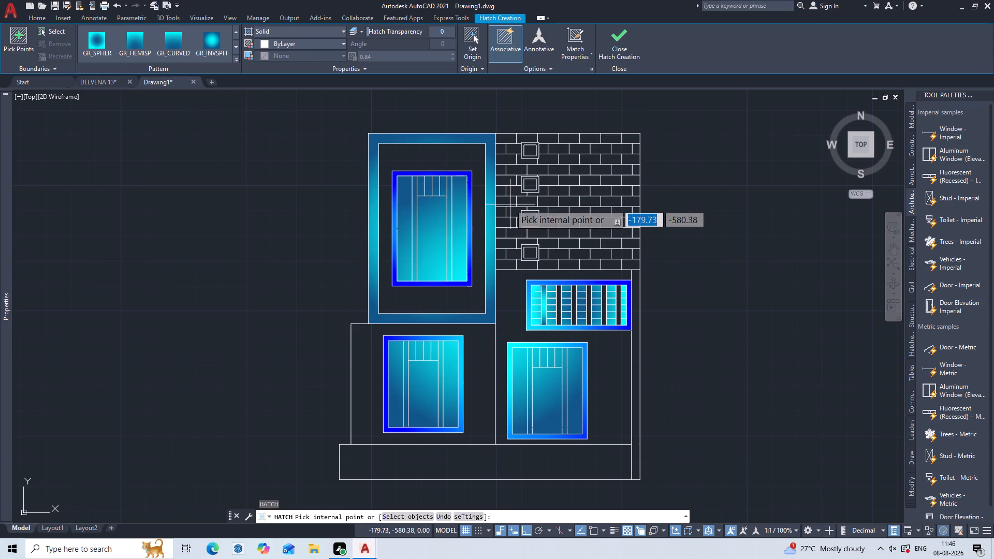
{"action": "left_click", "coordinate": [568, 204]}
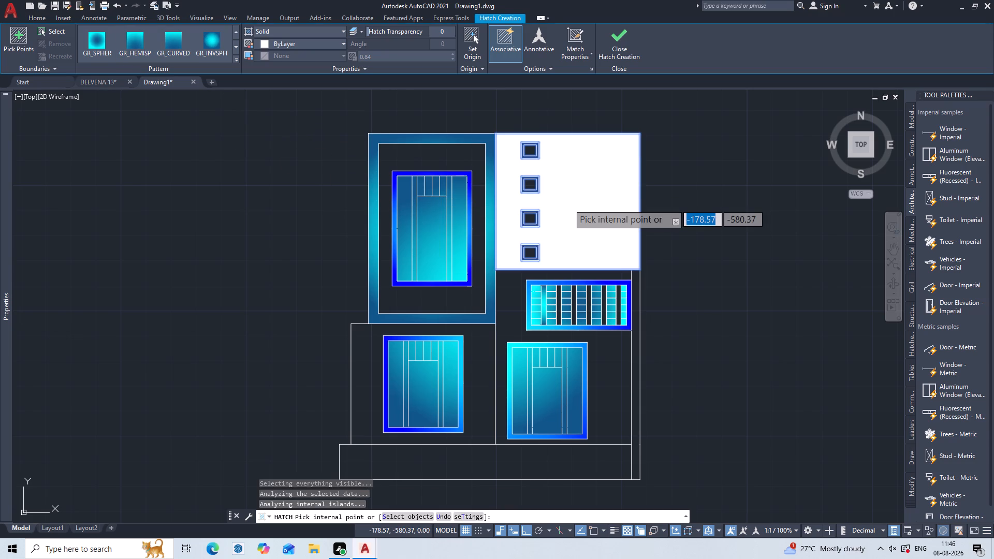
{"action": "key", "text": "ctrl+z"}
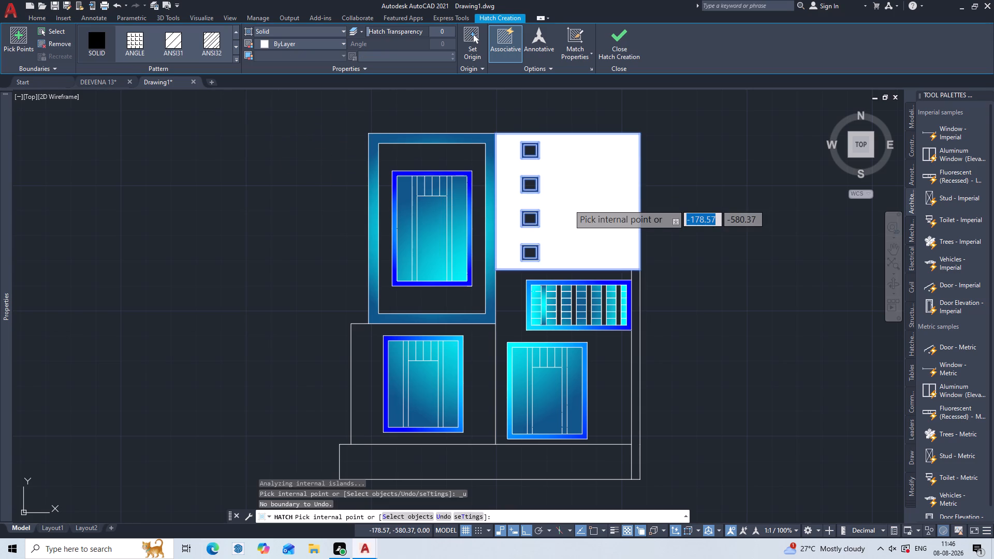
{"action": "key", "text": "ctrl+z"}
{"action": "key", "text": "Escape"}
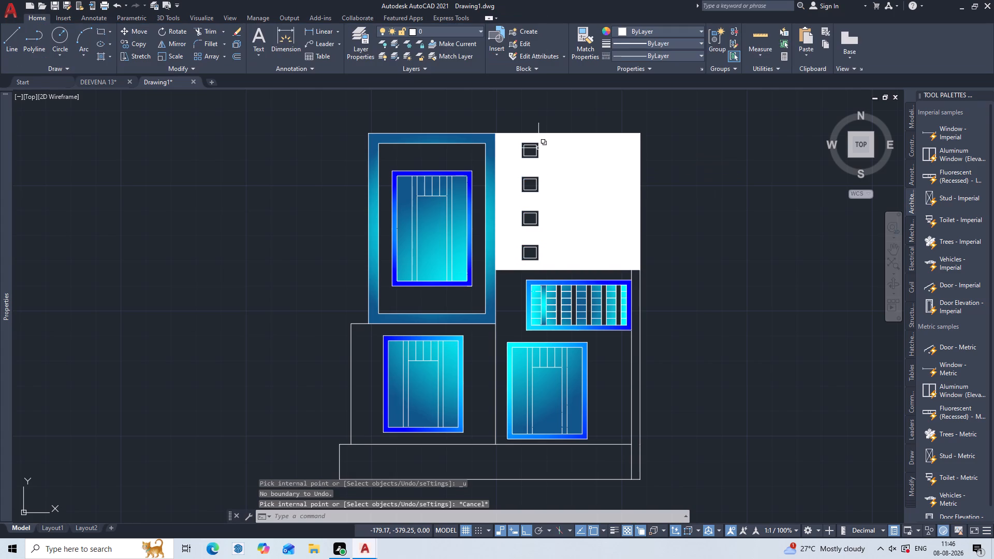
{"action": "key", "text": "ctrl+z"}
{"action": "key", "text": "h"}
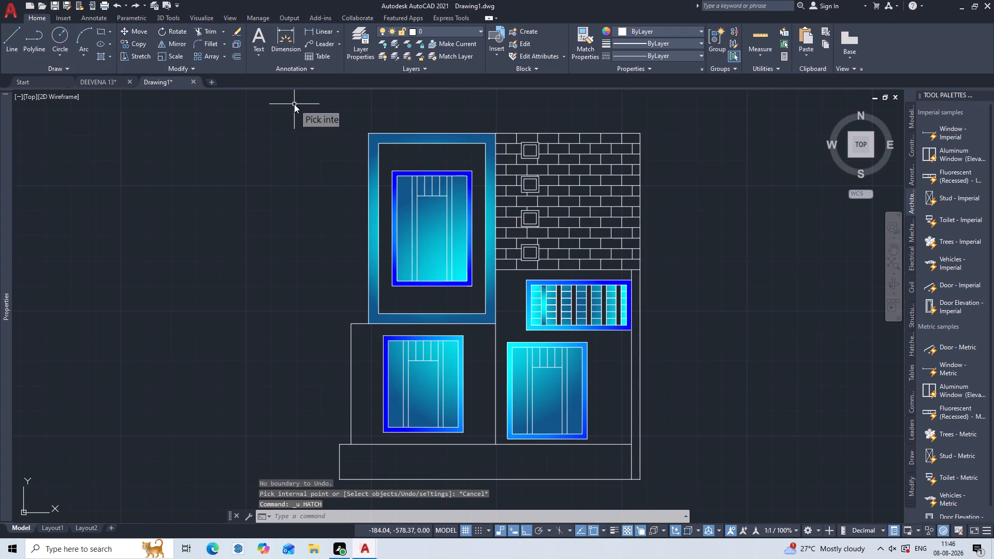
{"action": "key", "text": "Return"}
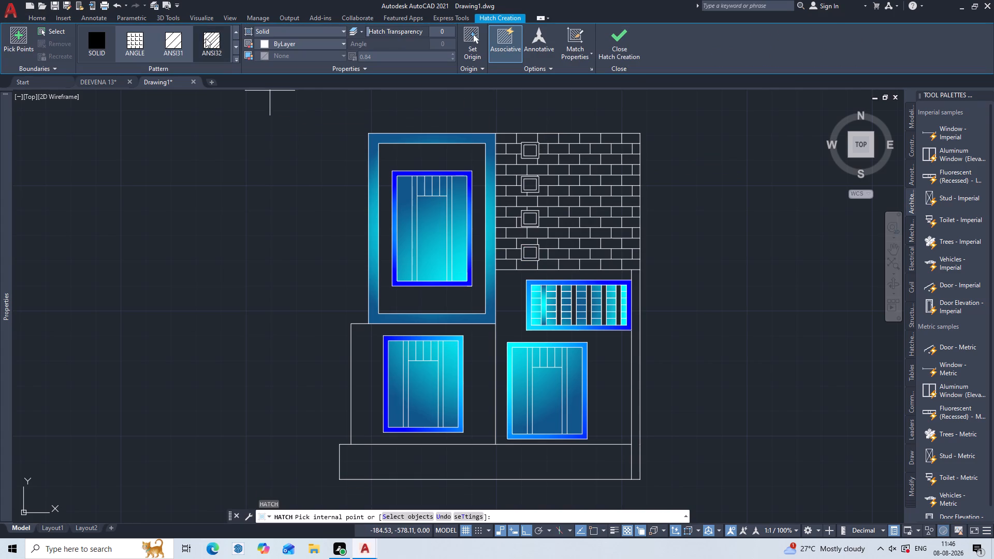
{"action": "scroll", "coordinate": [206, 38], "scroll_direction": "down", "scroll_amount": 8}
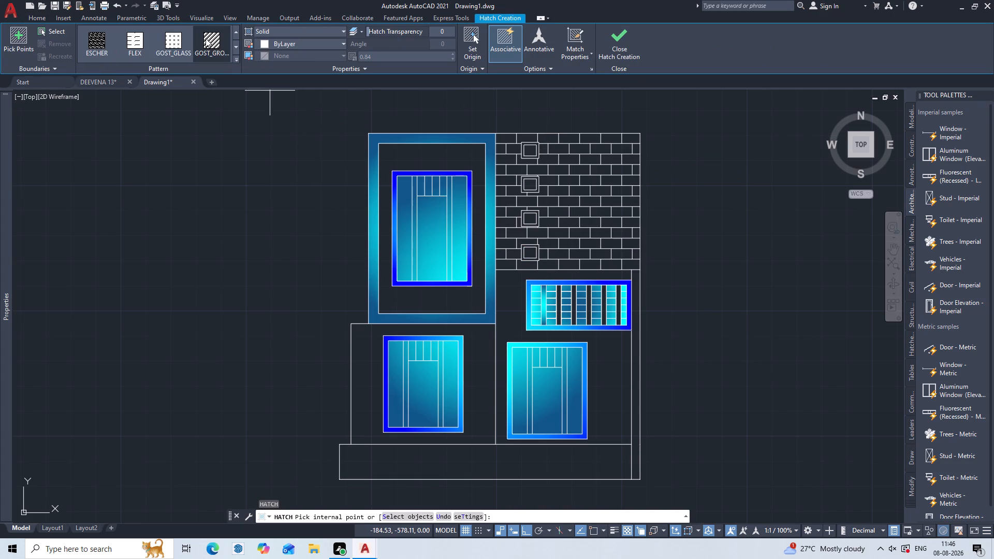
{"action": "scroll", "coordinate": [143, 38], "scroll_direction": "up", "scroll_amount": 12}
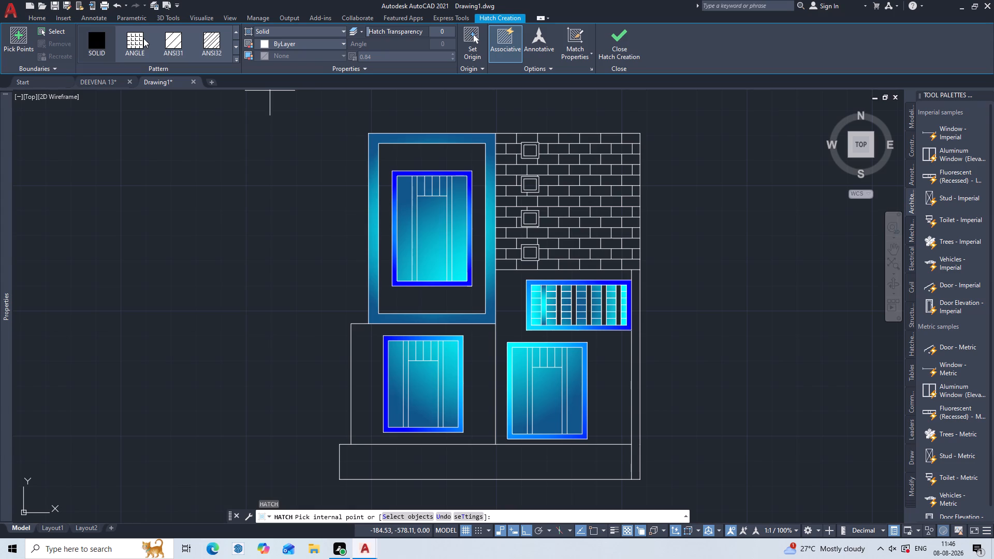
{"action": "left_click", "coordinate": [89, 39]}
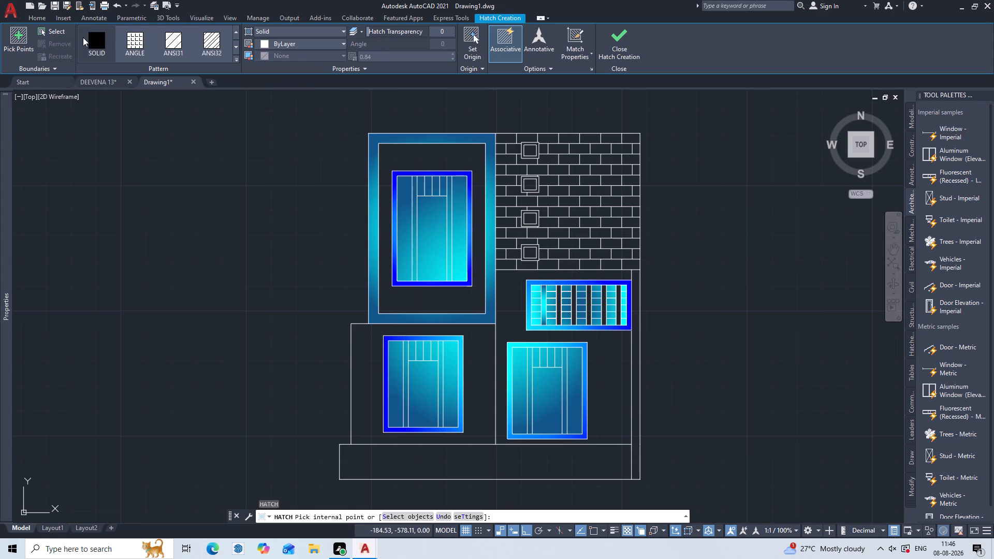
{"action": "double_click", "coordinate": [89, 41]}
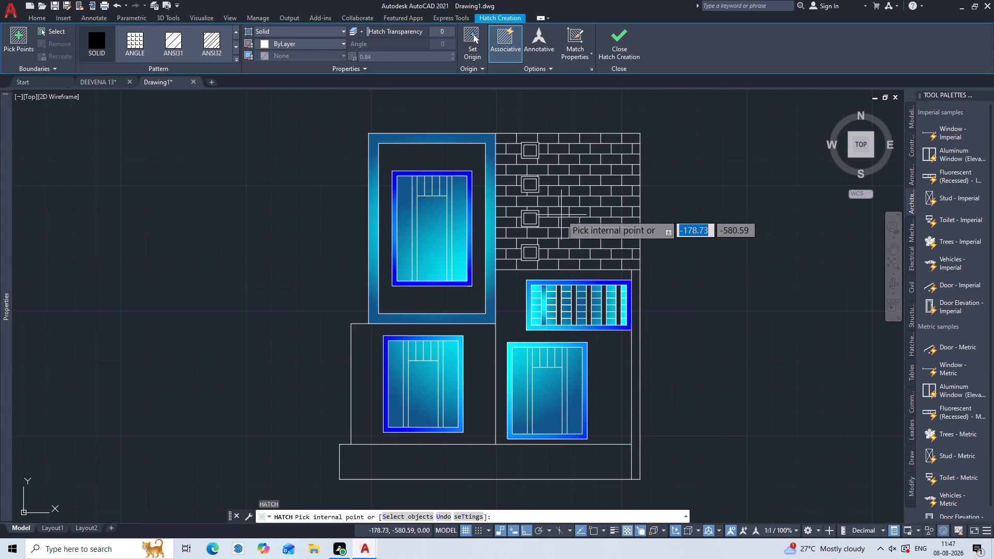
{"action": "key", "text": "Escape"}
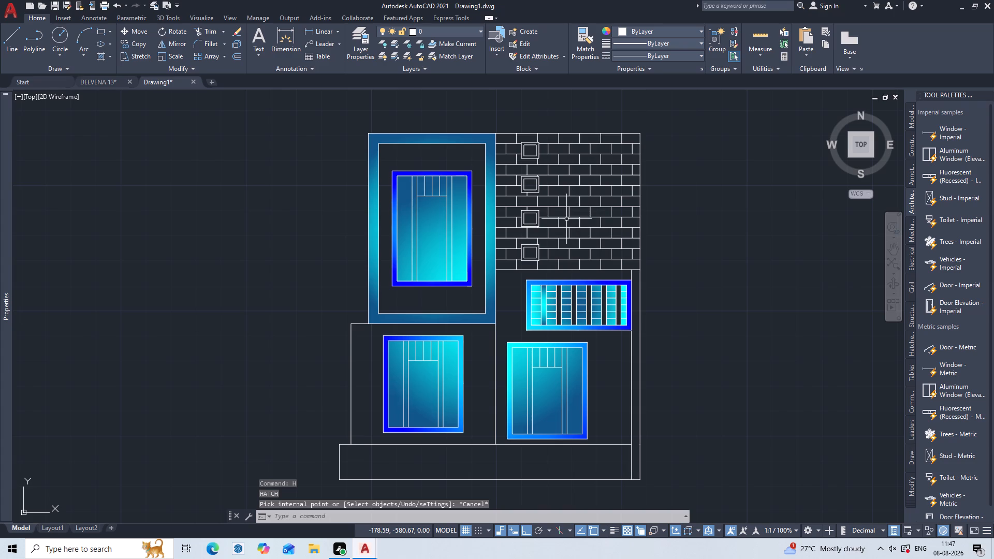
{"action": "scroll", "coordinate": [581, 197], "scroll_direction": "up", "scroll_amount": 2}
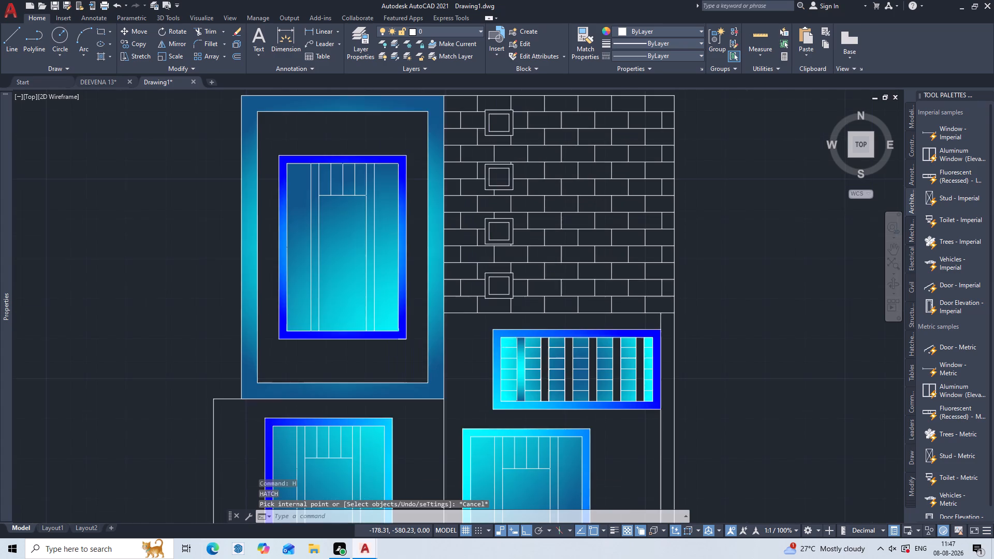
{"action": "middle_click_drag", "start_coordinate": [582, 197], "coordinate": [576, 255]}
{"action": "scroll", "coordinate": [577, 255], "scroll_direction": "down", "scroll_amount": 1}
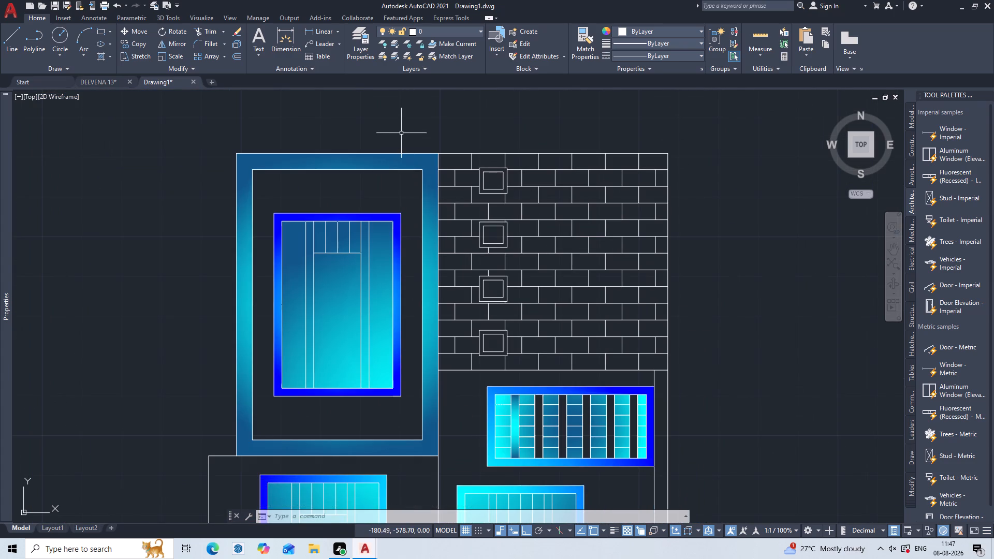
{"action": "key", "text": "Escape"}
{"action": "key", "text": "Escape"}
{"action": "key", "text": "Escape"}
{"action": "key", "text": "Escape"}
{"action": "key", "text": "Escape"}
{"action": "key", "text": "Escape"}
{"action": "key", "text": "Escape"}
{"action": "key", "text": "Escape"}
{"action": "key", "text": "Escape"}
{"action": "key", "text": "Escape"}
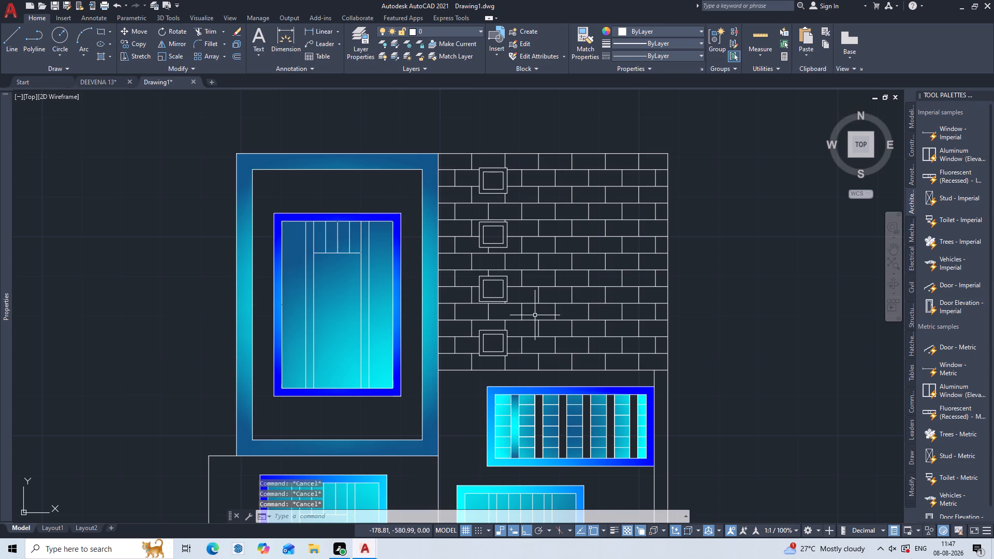
Fill the frame of the topmost small square on the brick wall with a GR_INVCYL gradient hatch.
{"action": "scroll", "coordinate": [500, 291], "scroll_direction": "up", "scroll_amount": 3}
{"action": "scroll", "coordinate": [456, 240], "scroll_direction": "down", "scroll_amount": 3}
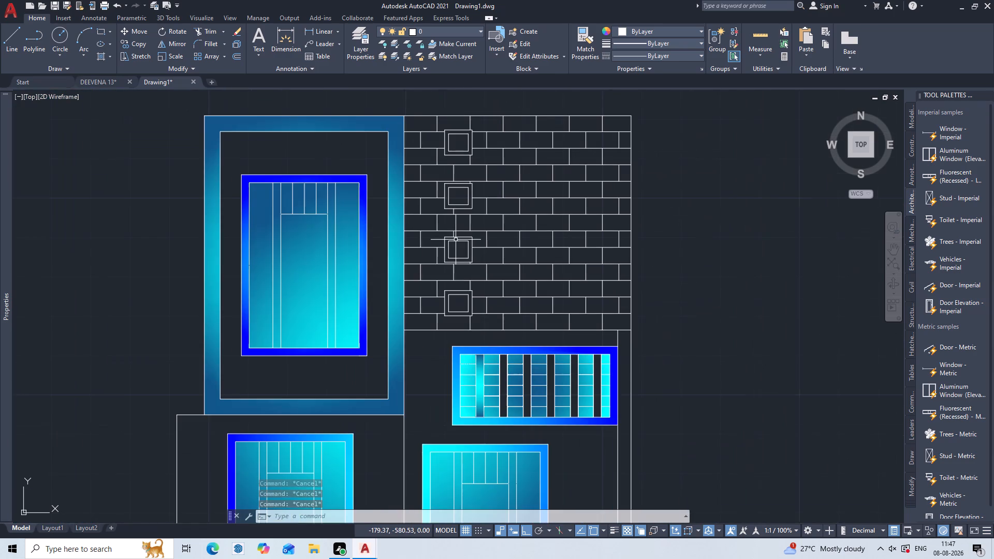
{"action": "key", "text": "h"}
{"action": "key", "text": "Return"}
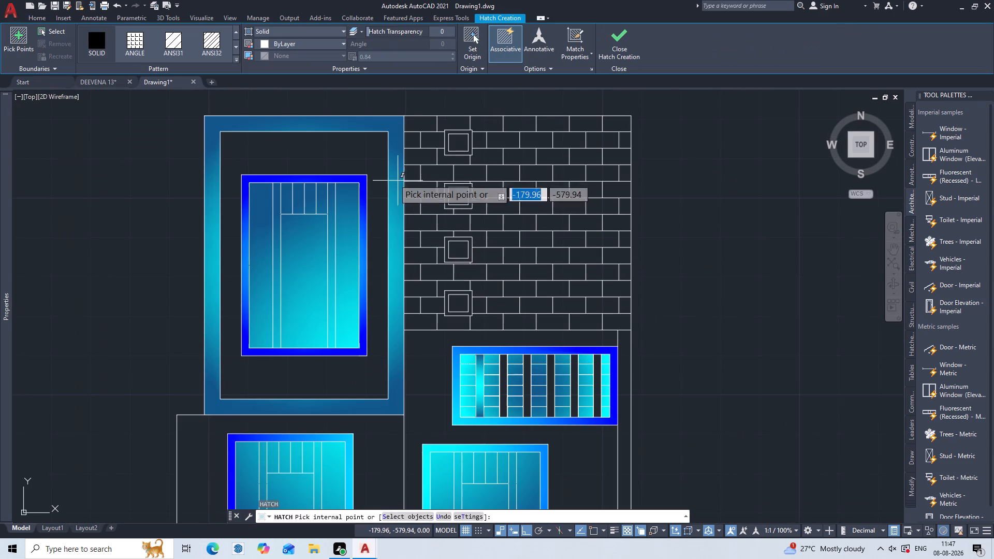
{"action": "scroll", "coordinate": [163, 41], "scroll_direction": "down", "scroll_amount": 4}
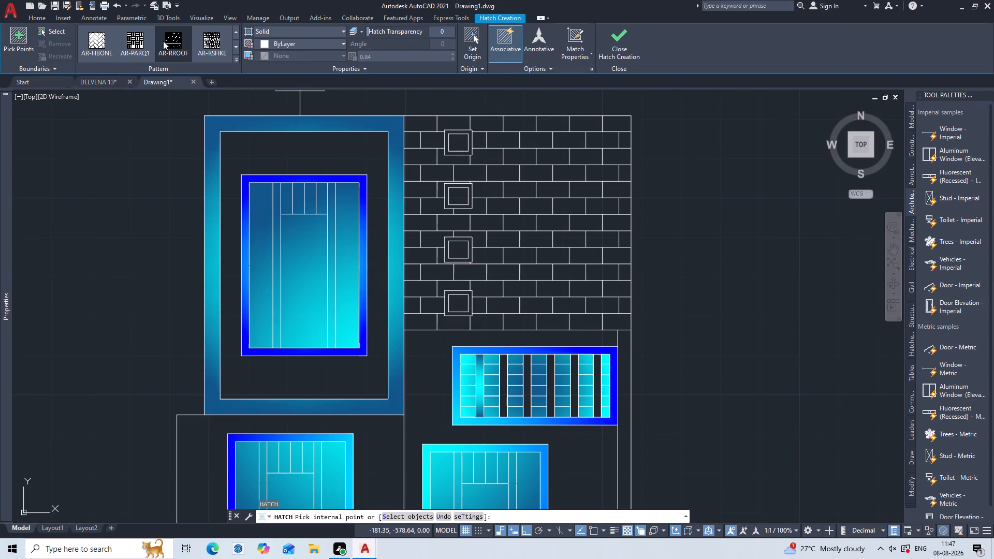
{"action": "scroll", "coordinate": [164, 41], "scroll_direction": "down", "scroll_amount": 5}
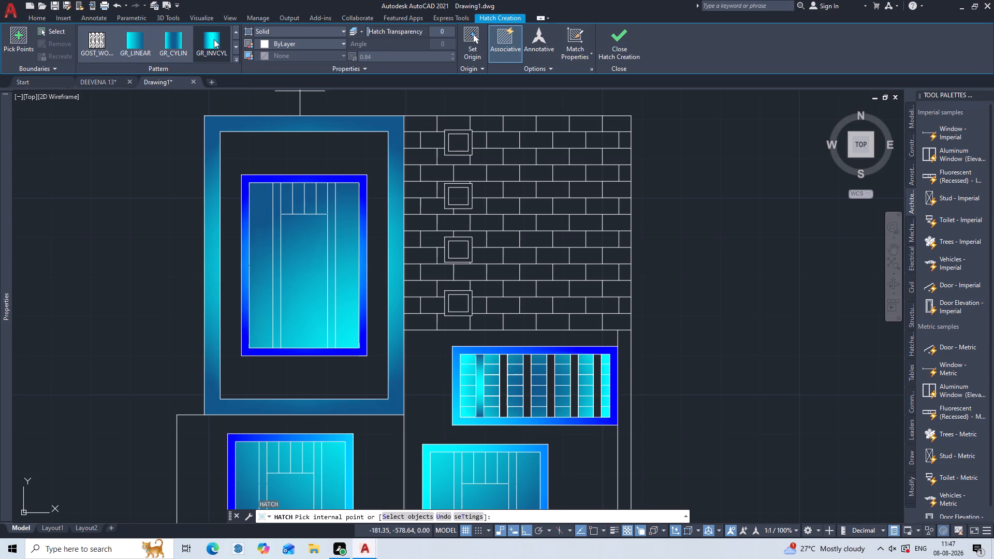
{"action": "double_click", "coordinate": [215, 38]}
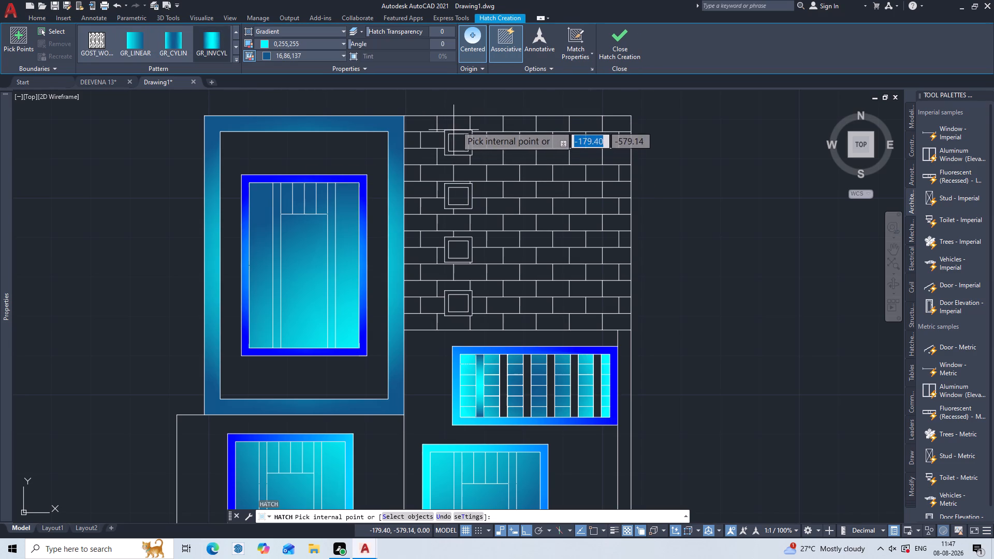
{"action": "double_click", "coordinate": [459, 131]}
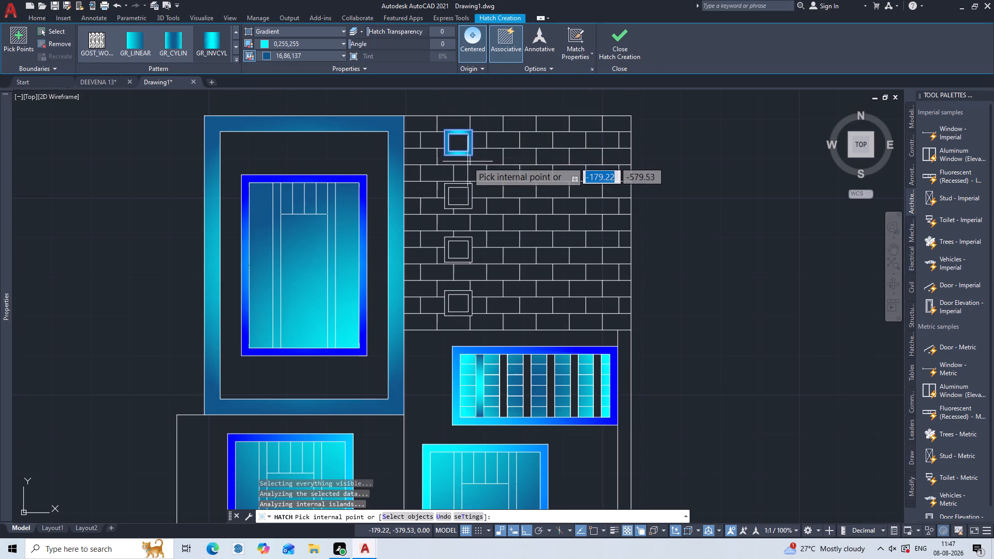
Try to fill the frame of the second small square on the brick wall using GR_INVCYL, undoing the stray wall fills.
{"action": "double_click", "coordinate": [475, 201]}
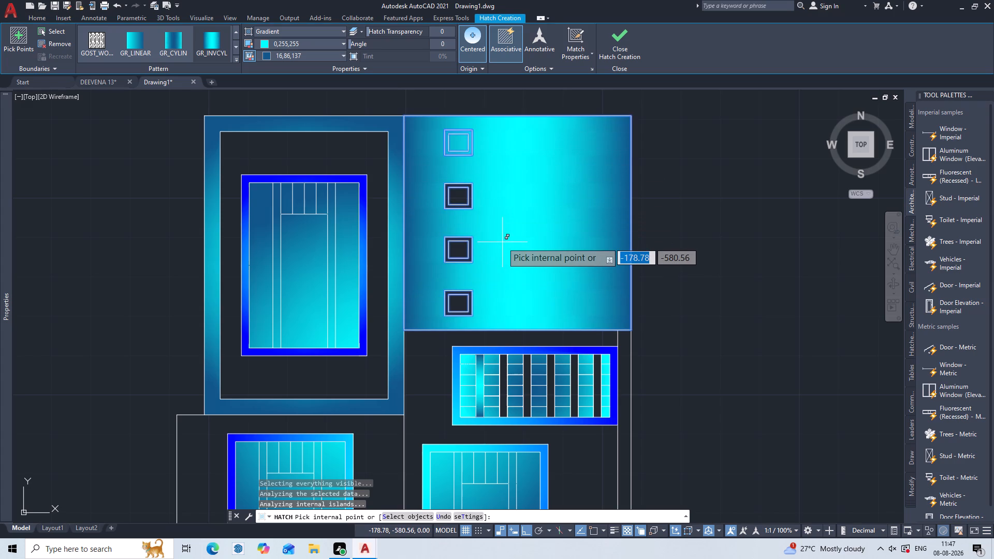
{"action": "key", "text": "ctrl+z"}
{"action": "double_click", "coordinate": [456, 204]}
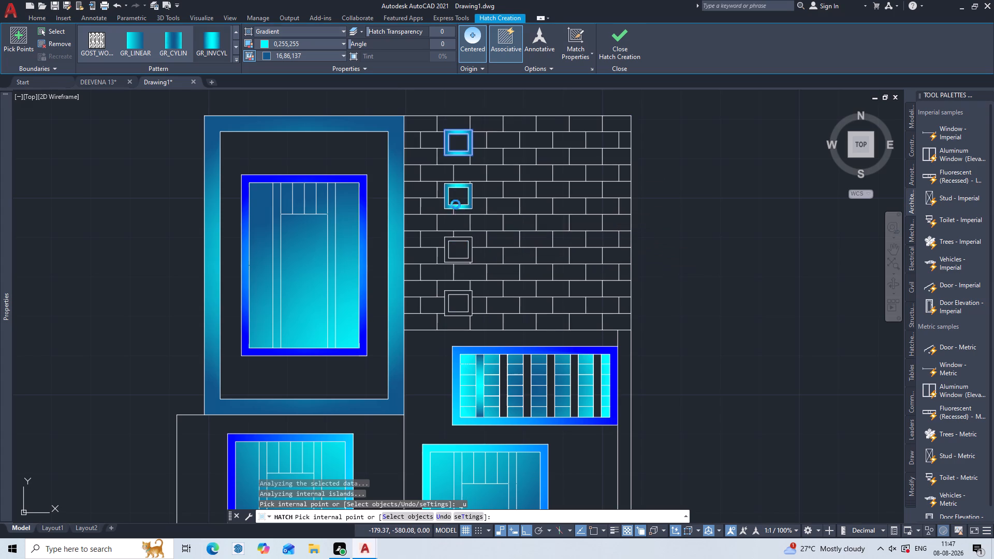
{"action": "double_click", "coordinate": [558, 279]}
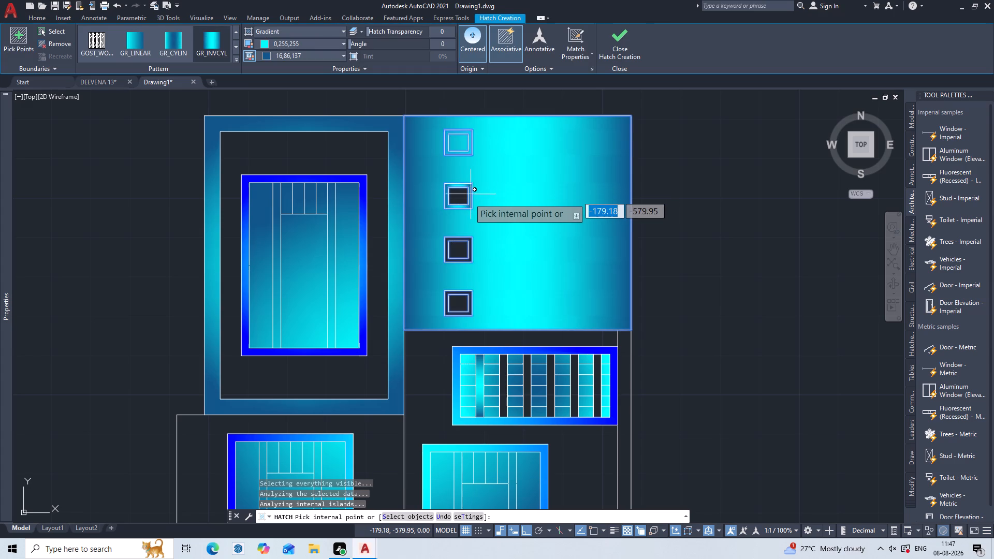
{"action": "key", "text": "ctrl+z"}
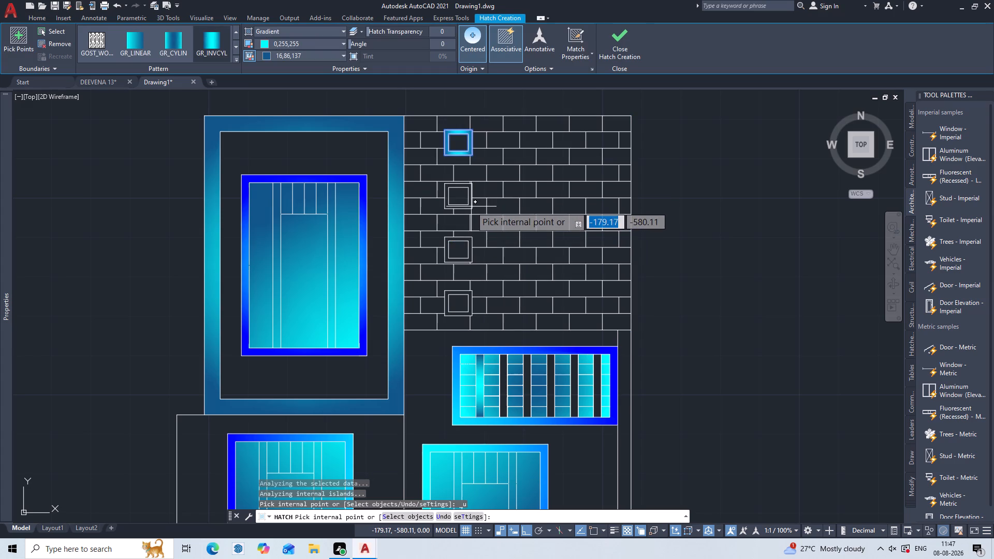
Fill the frames of the second, third and fourth small squares on the brick wall with the GR_INVCYL gradient.
{"action": "double_click", "coordinate": [471, 207]}
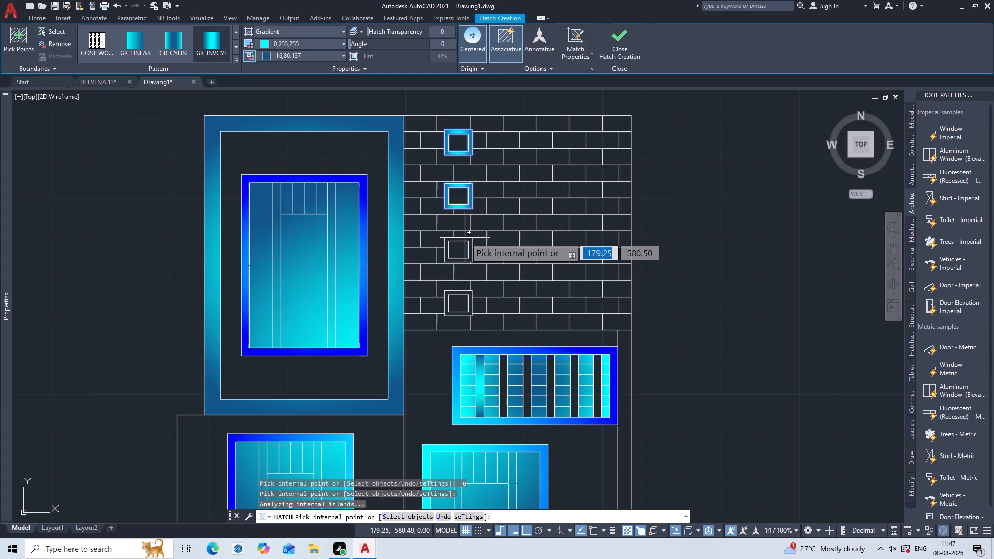
{"action": "left_click", "coordinate": [465, 240]}
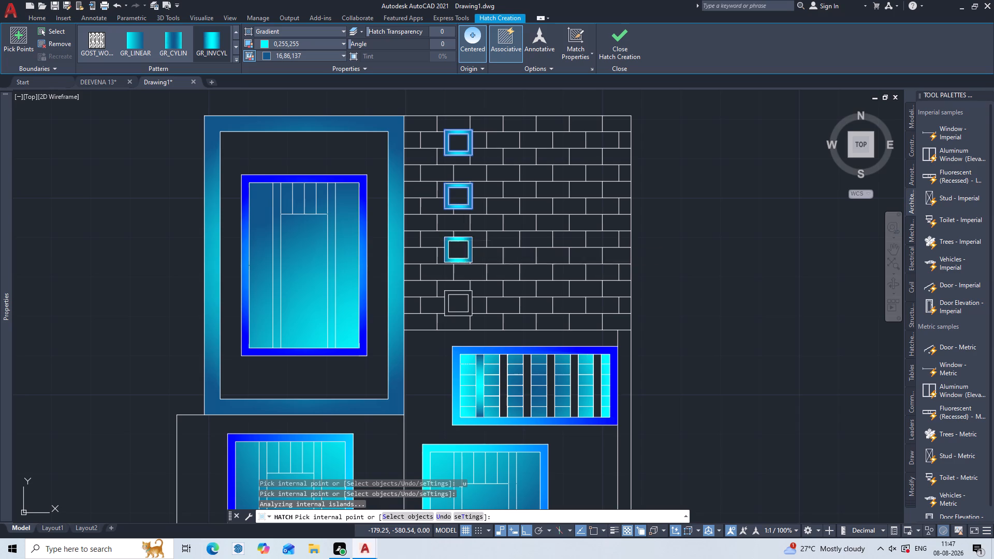
{"action": "double_click", "coordinate": [465, 292]}
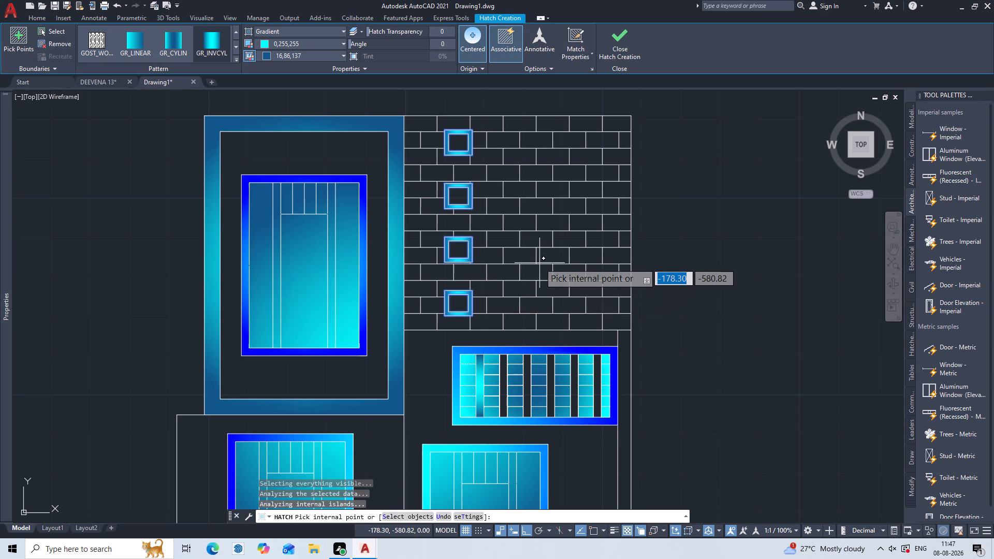
{"action": "key", "text": "Return"}
Start a new hatch and choose the GR_LINEAR gradient pattern for the small square interiors.
{"action": "key", "text": "h"}
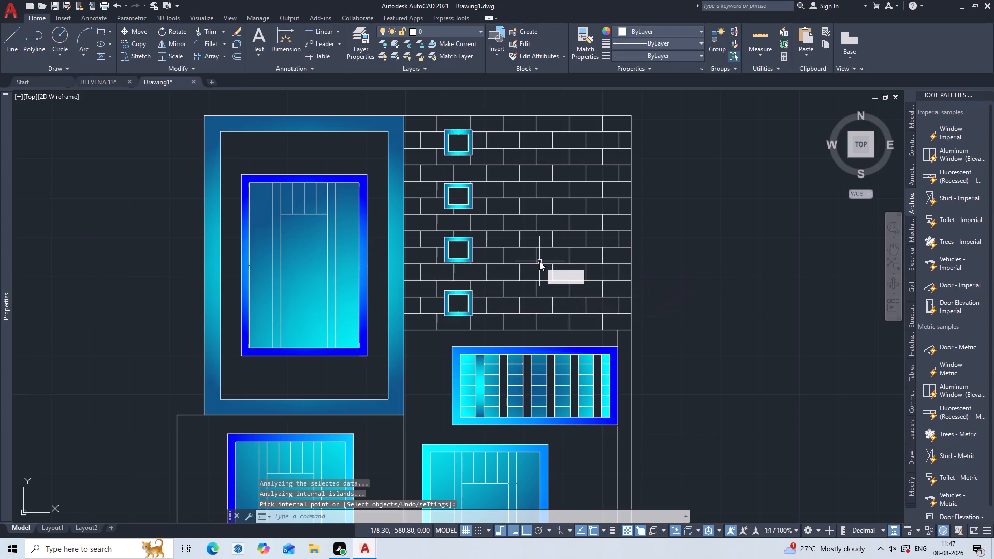
{"action": "key", "text": "Return"}
{"action": "scroll", "coordinate": [189, 52], "scroll_direction": "down", "scroll_amount": 1}
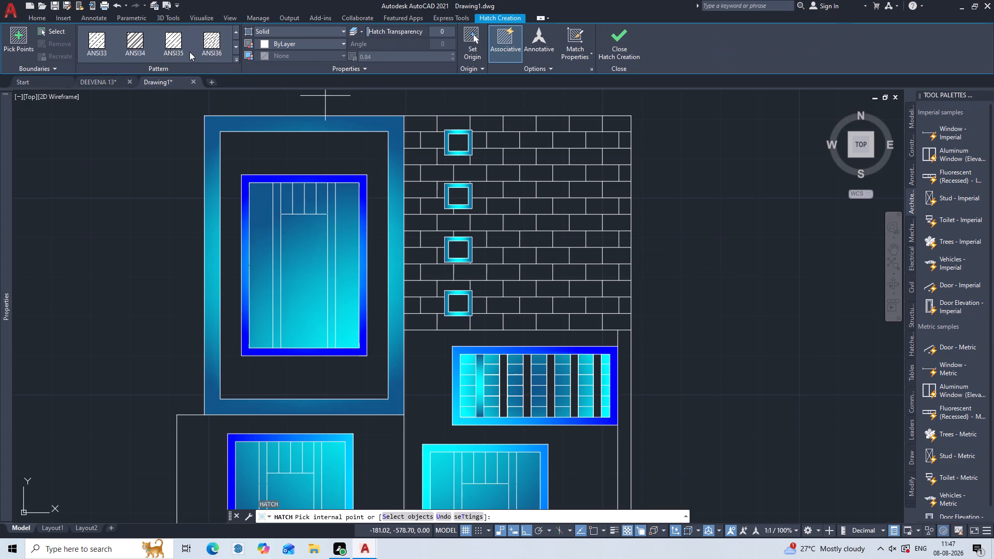
{"action": "scroll", "coordinate": [189, 52], "scroll_direction": "down", "scroll_amount": 5}
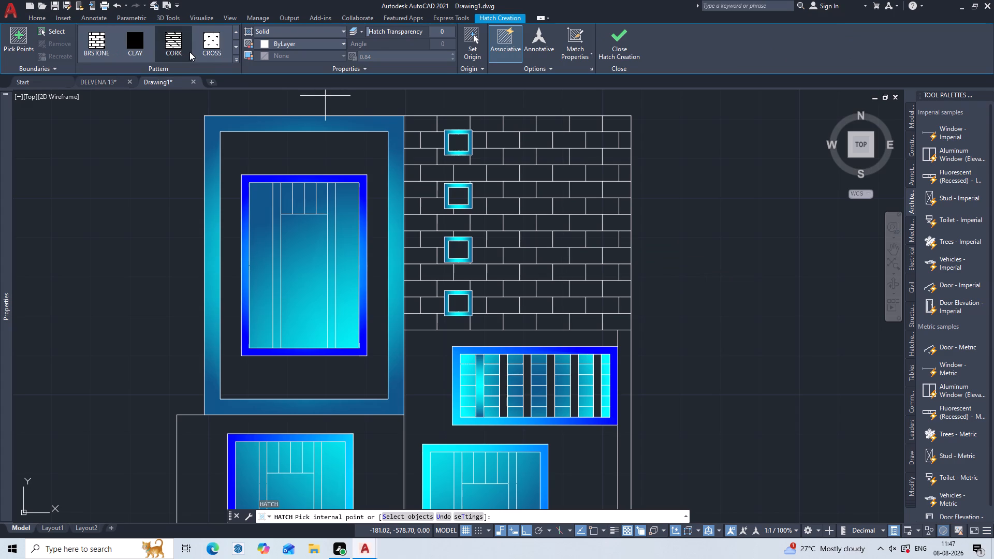
{"action": "scroll", "coordinate": [189, 52], "scroll_direction": "up", "scroll_amount": 3}
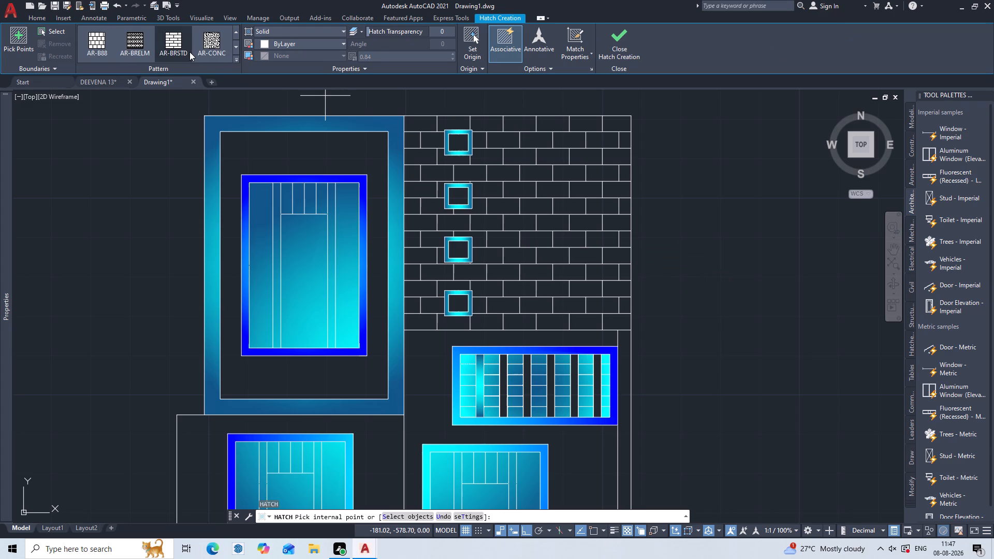
{"action": "scroll", "coordinate": [189, 52], "scroll_direction": "up", "scroll_amount": 2}
{"action": "scroll", "coordinate": [189, 52], "scroll_direction": "down", "scroll_amount": 1}
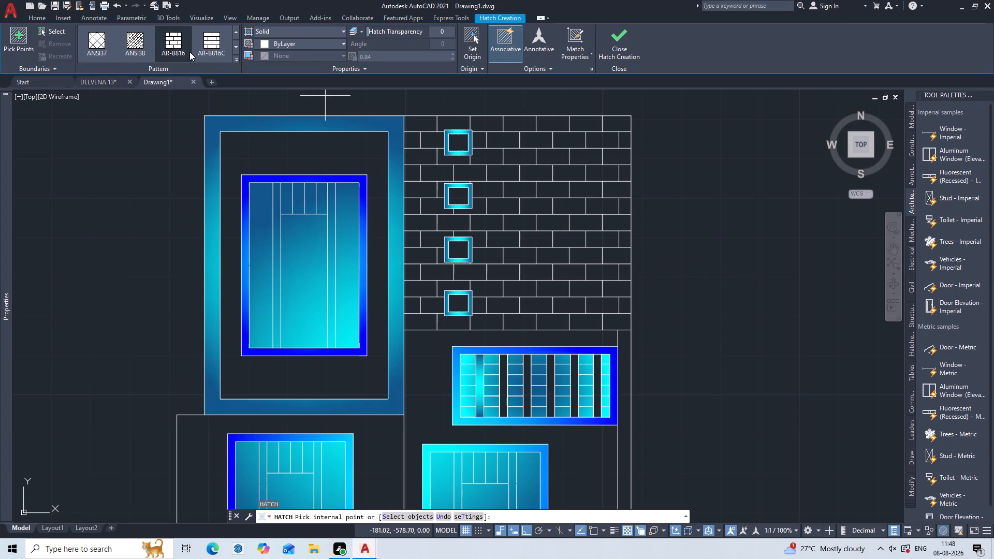
{"action": "scroll", "coordinate": [189, 52], "scroll_direction": "down", "scroll_amount": 5}
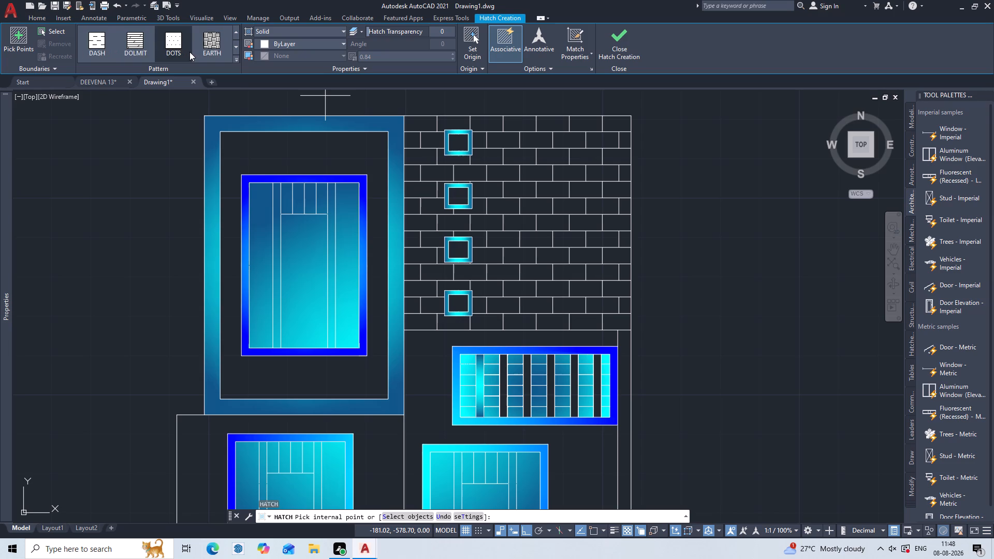
{"action": "scroll", "coordinate": [189, 52], "scroll_direction": "down", "scroll_amount": 2}
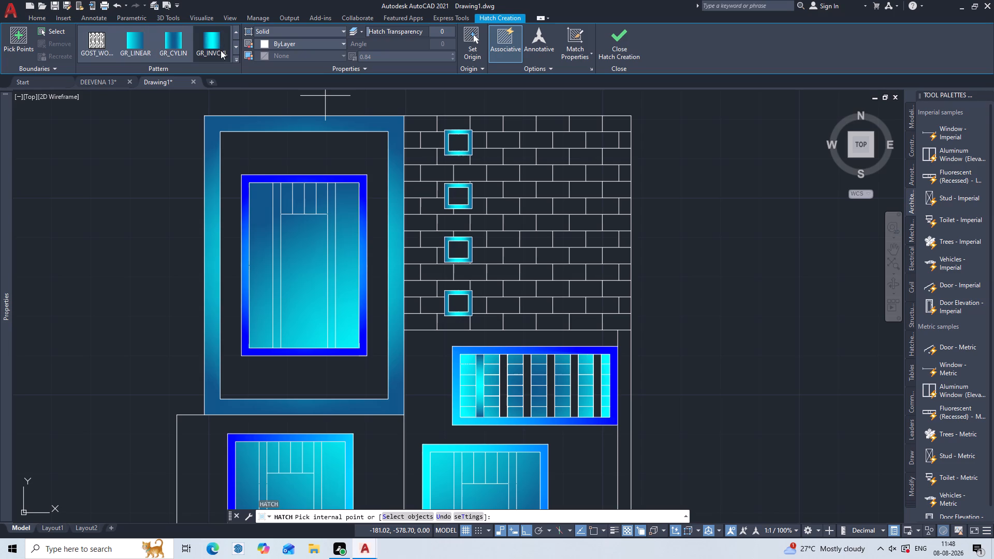
{"action": "scroll", "coordinate": [212, 47], "scroll_direction": "down", "scroll_amount": 1}
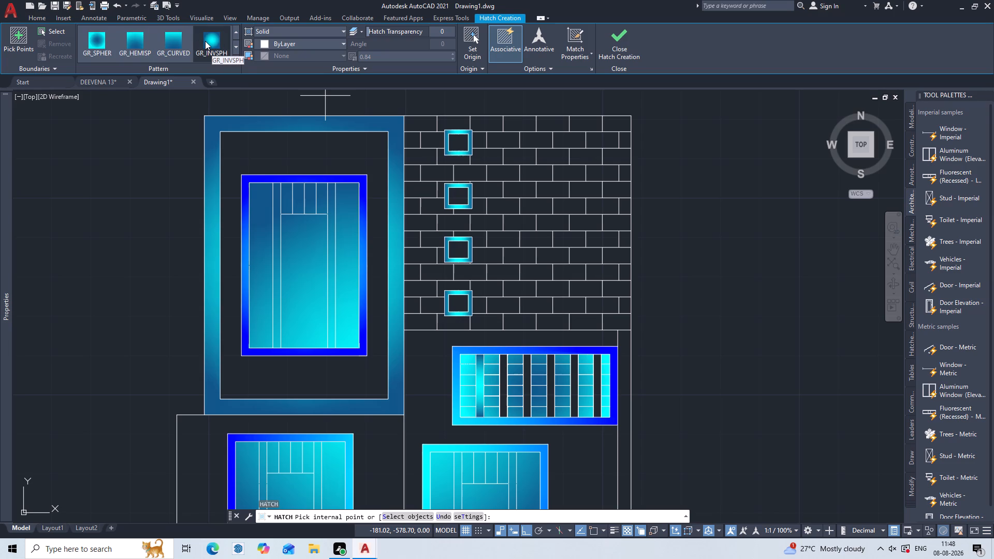
{"action": "scroll", "coordinate": [205, 41], "scroll_direction": "up", "scroll_amount": 1}
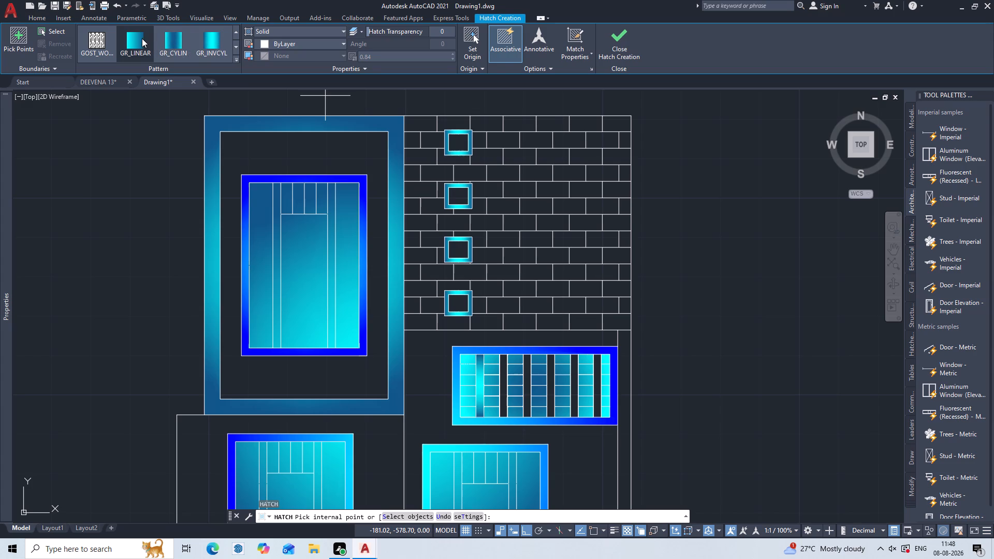
{"action": "double_click", "coordinate": [141, 38]}
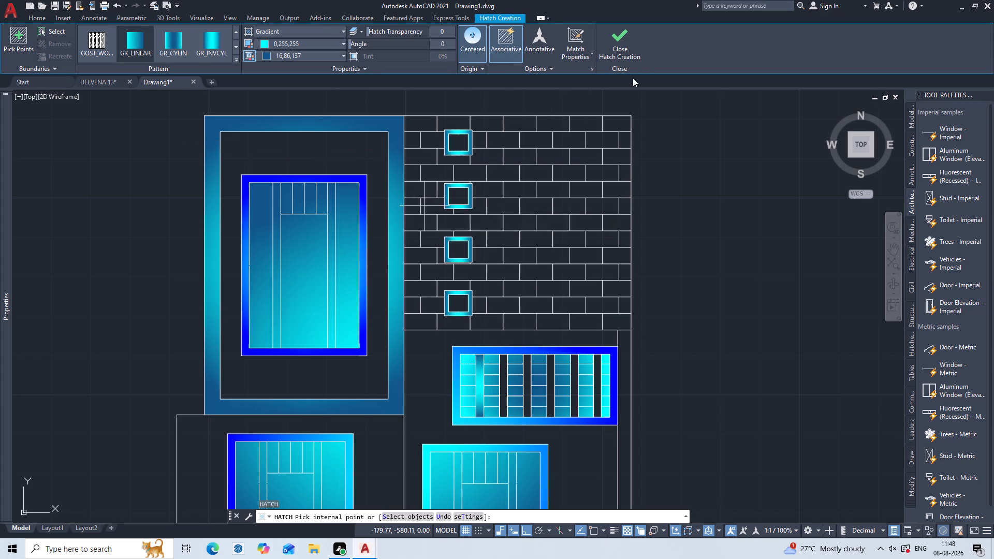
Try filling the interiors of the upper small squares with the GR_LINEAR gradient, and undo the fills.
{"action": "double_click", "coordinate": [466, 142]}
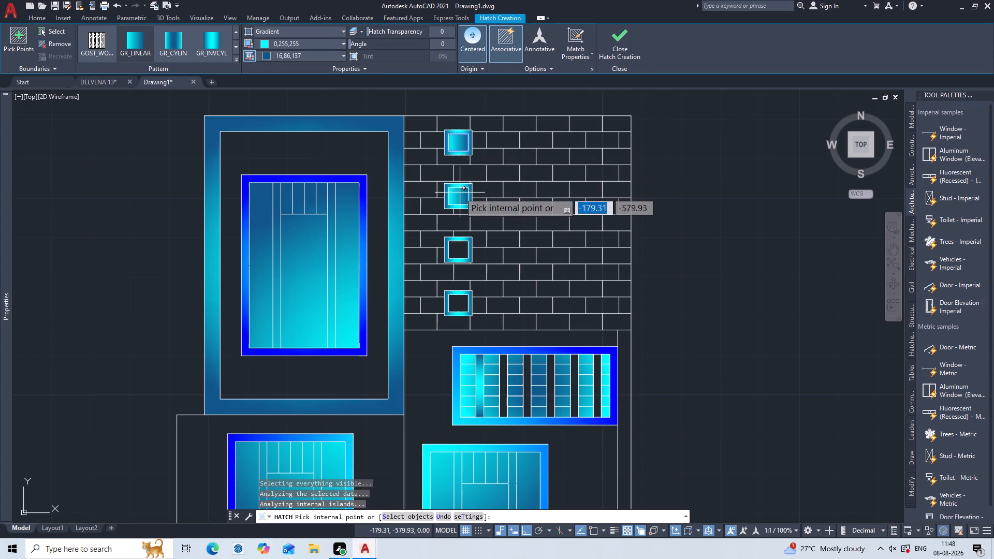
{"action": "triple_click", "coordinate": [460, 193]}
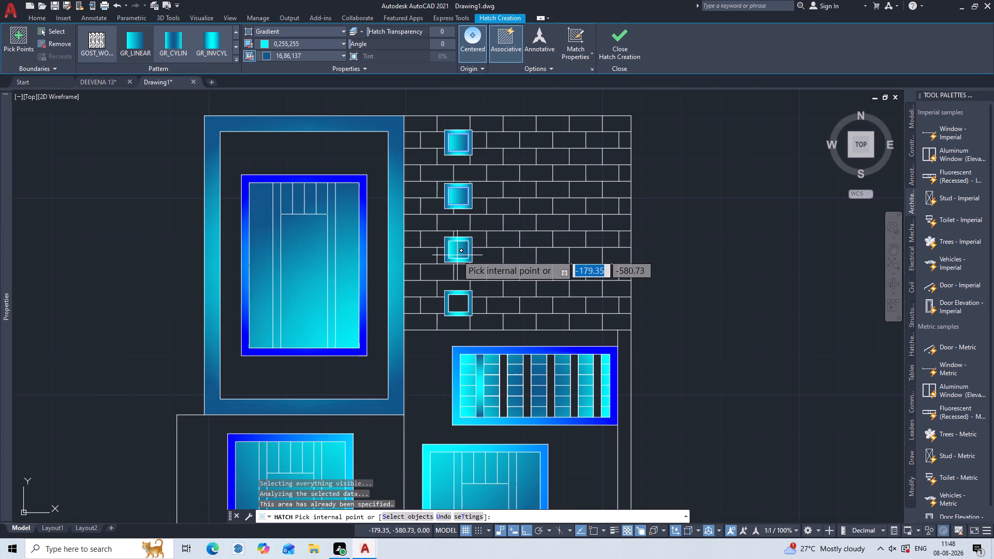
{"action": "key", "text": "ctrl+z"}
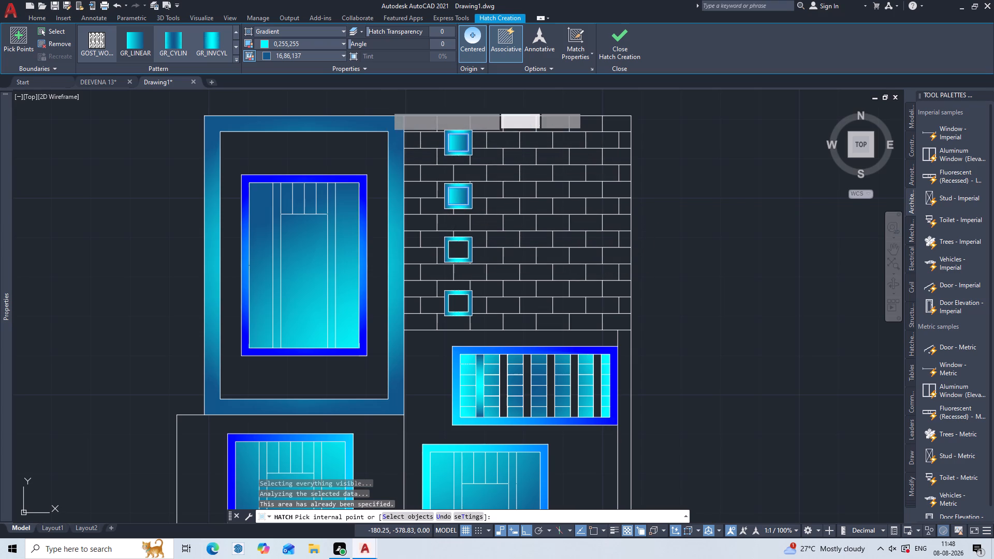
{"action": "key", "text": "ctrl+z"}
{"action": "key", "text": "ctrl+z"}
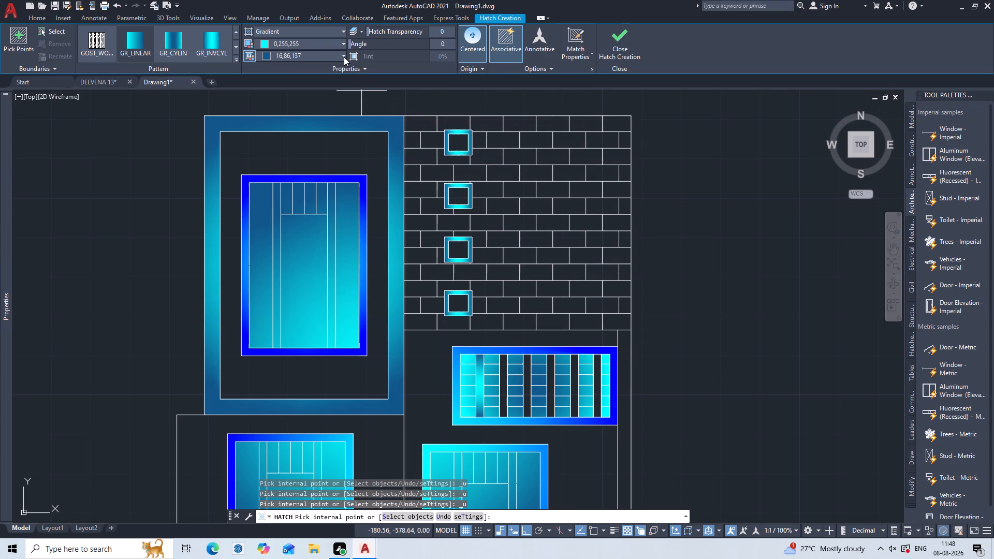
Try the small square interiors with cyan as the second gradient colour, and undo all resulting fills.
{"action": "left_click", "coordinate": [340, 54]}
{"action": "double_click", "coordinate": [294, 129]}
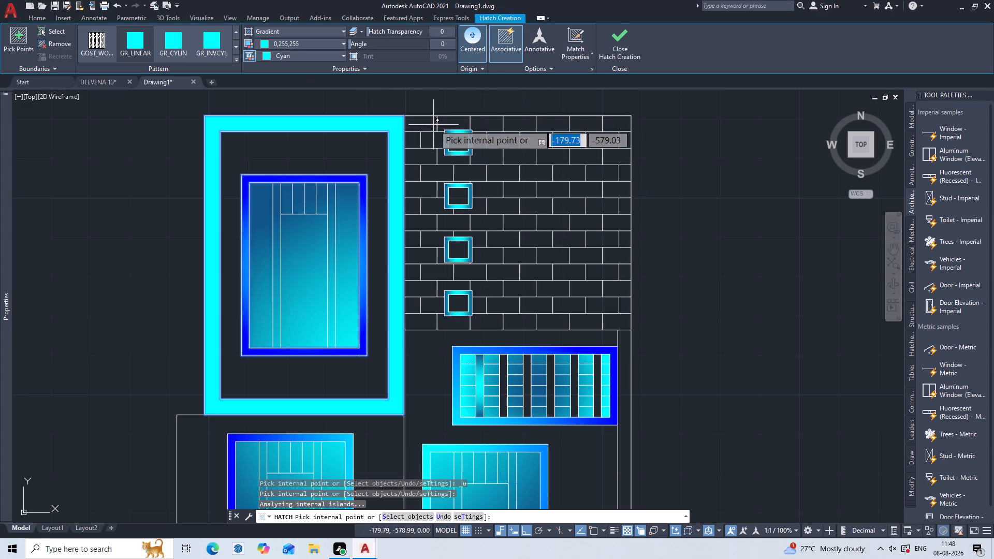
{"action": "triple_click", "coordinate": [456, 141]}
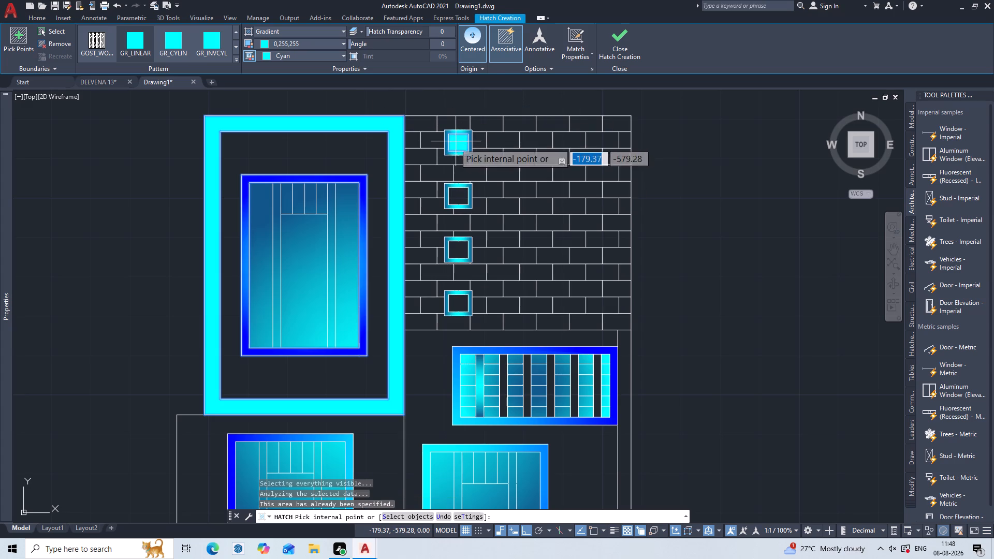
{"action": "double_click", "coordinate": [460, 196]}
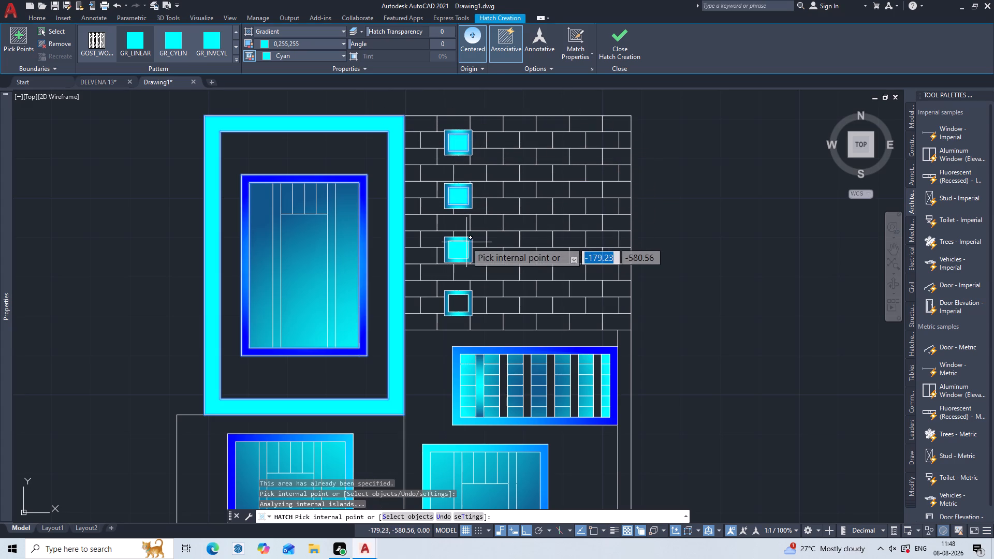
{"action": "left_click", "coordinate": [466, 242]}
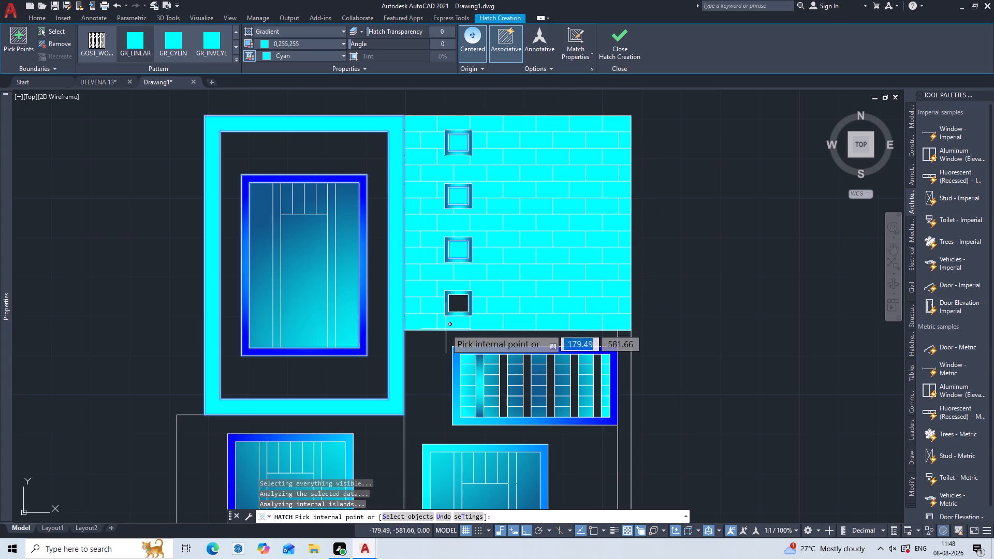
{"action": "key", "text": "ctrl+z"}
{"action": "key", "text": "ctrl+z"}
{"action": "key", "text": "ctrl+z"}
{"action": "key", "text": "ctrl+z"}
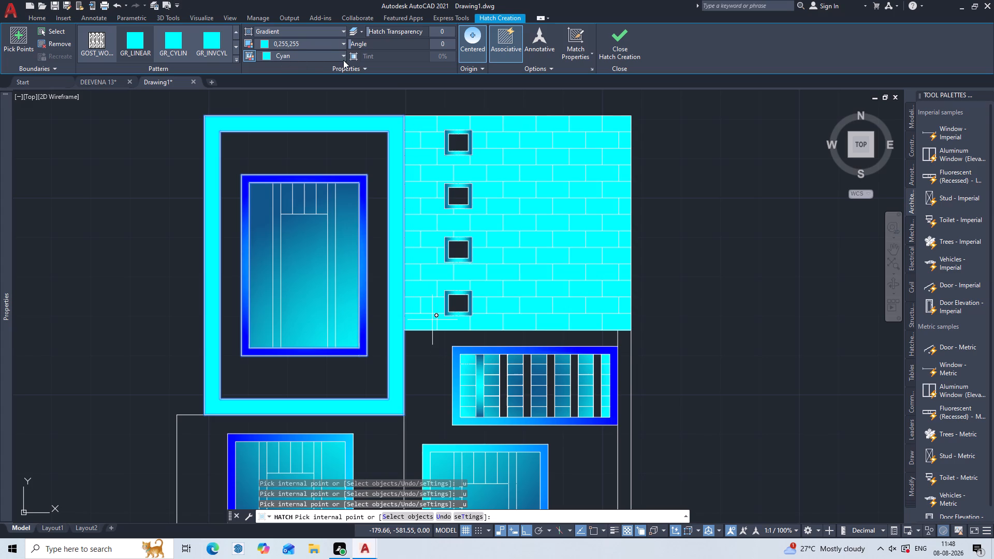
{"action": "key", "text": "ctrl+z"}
Set the second gradient colour to 173,221,247 and fill the interiors of all four small squares with GR_LINEAR.
{"action": "double_click", "coordinate": [314, 56]}
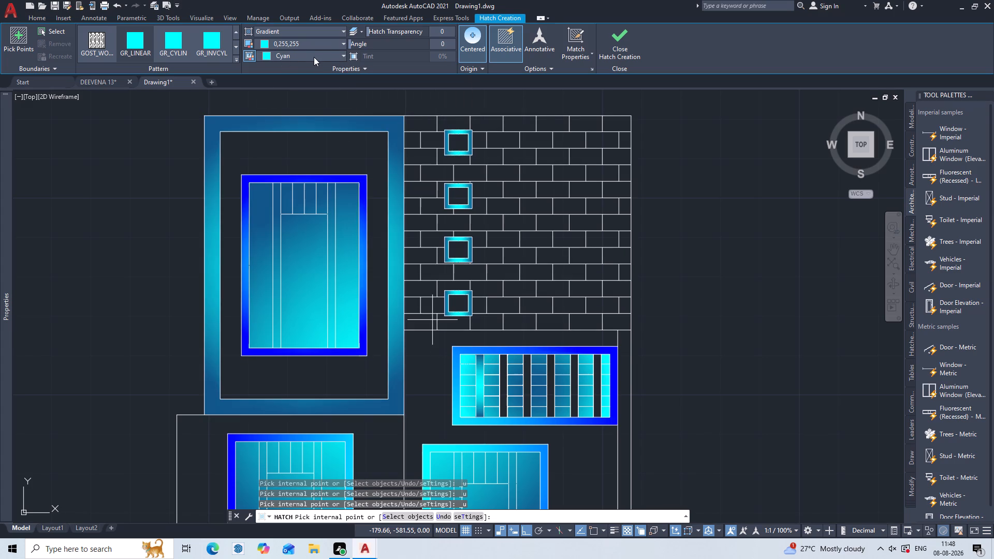
{"action": "double_click", "coordinate": [329, 57]}
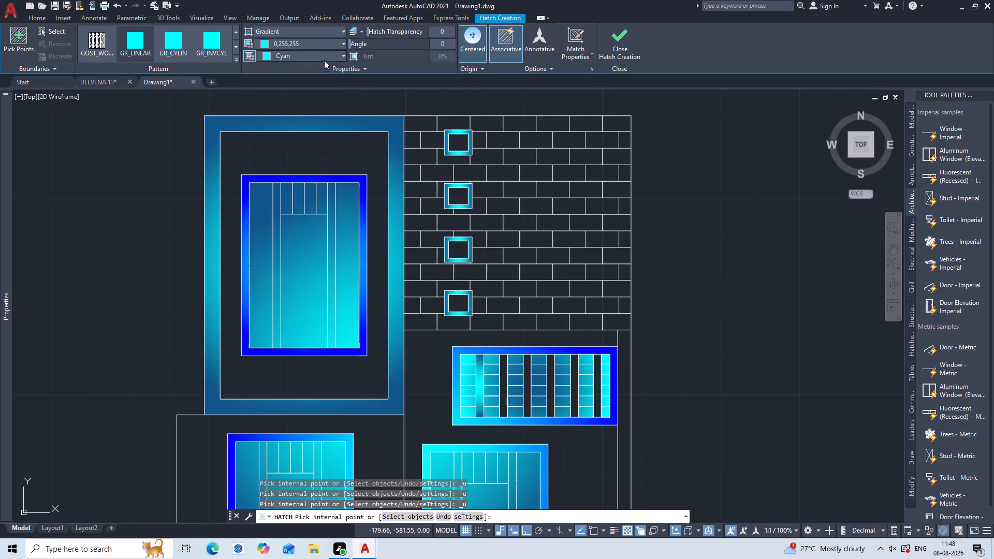
{"action": "double_click", "coordinate": [324, 61]}
{"action": "left_click", "coordinate": [324, 57]}
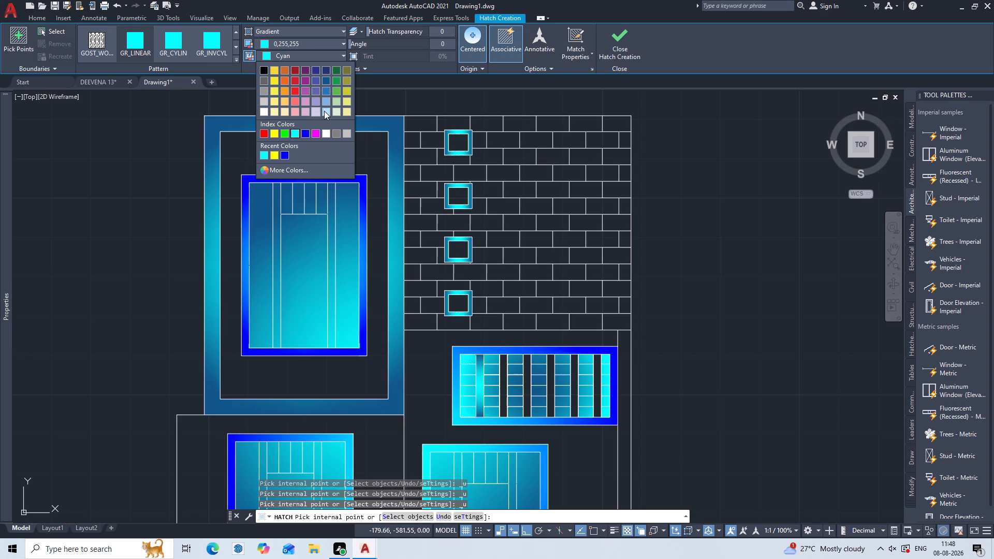
{"action": "triple_click", "coordinate": [326, 112]}
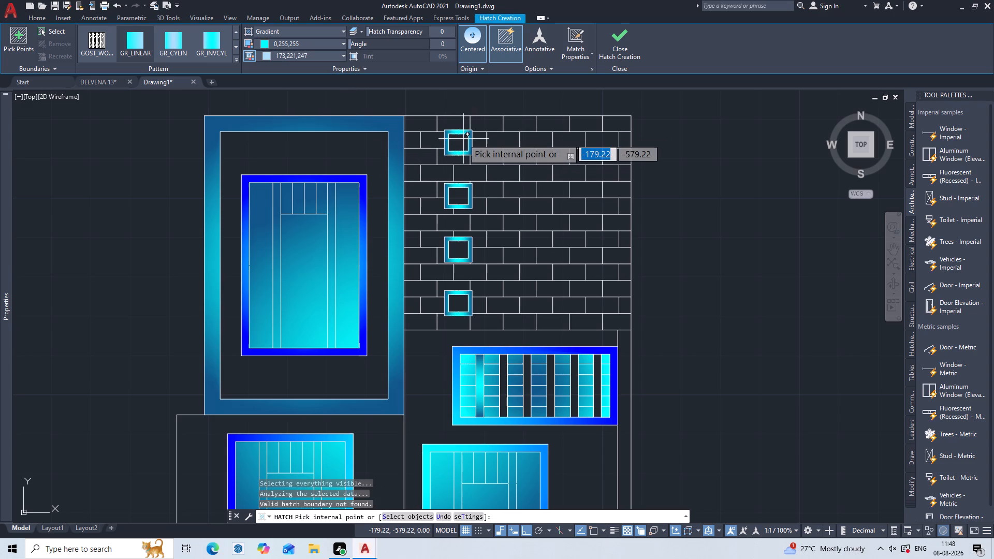
{"action": "double_click", "coordinate": [462, 139]}
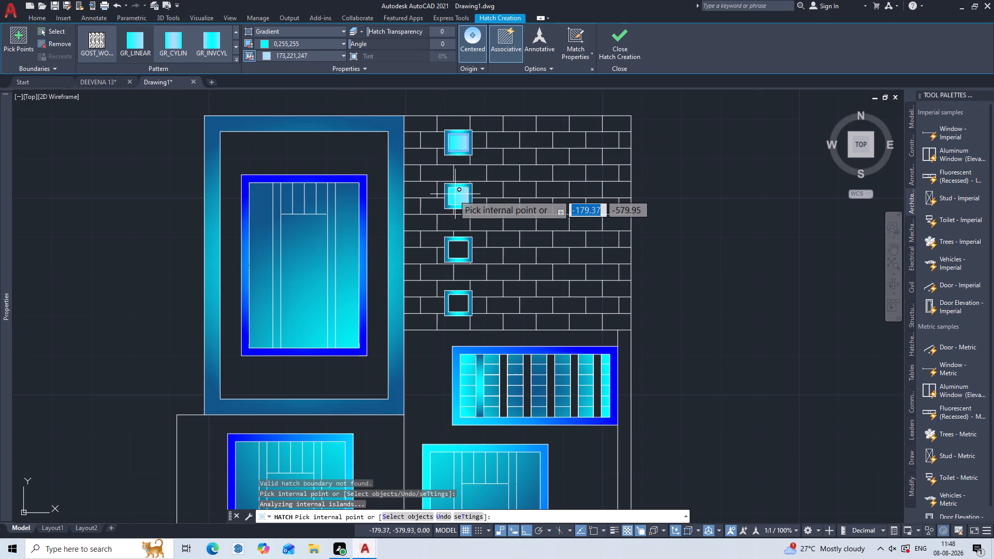
{"action": "triple_click", "coordinate": [452, 196]}
{"action": "triple_click", "coordinate": [465, 244]}
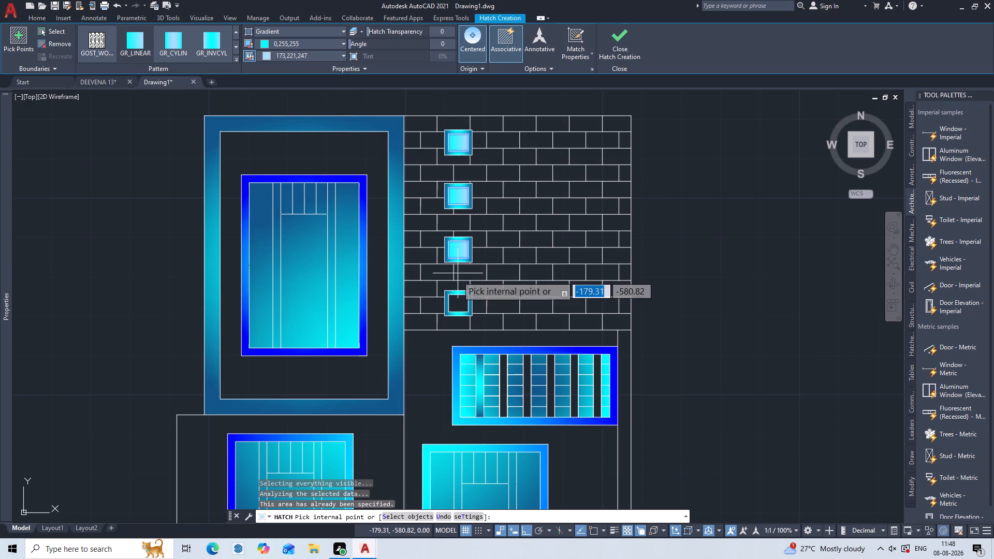
{"action": "left_click", "coordinate": [459, 302]}
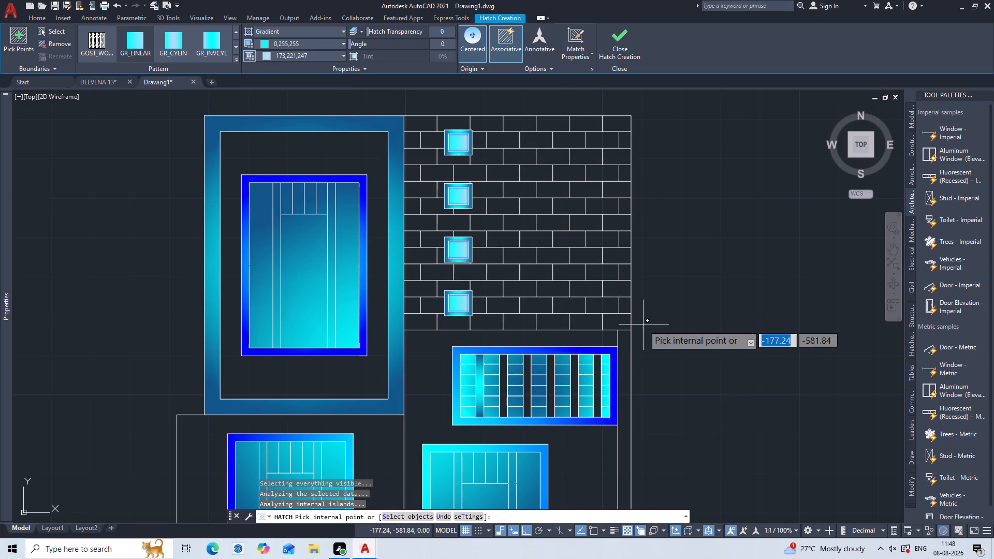
{"action": "key", "text": "Return"}
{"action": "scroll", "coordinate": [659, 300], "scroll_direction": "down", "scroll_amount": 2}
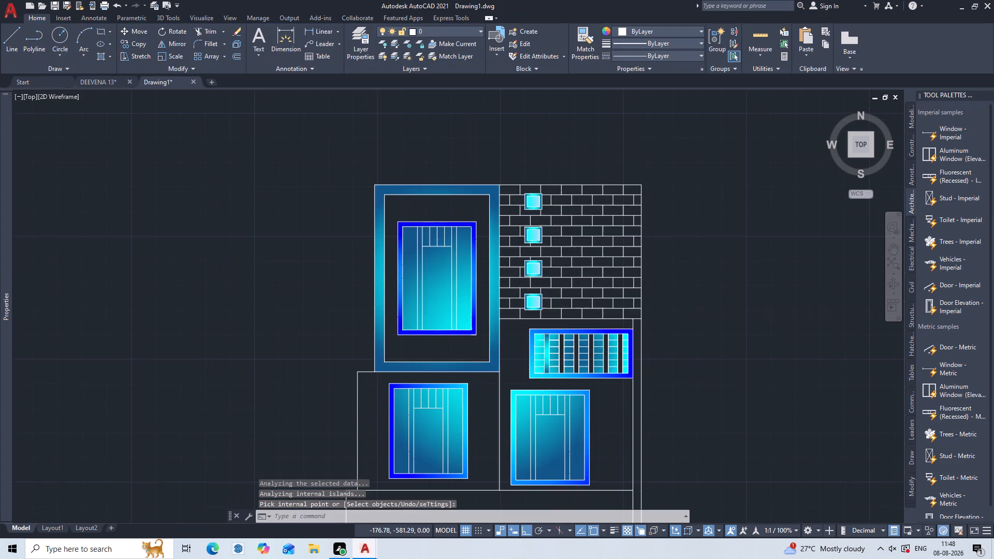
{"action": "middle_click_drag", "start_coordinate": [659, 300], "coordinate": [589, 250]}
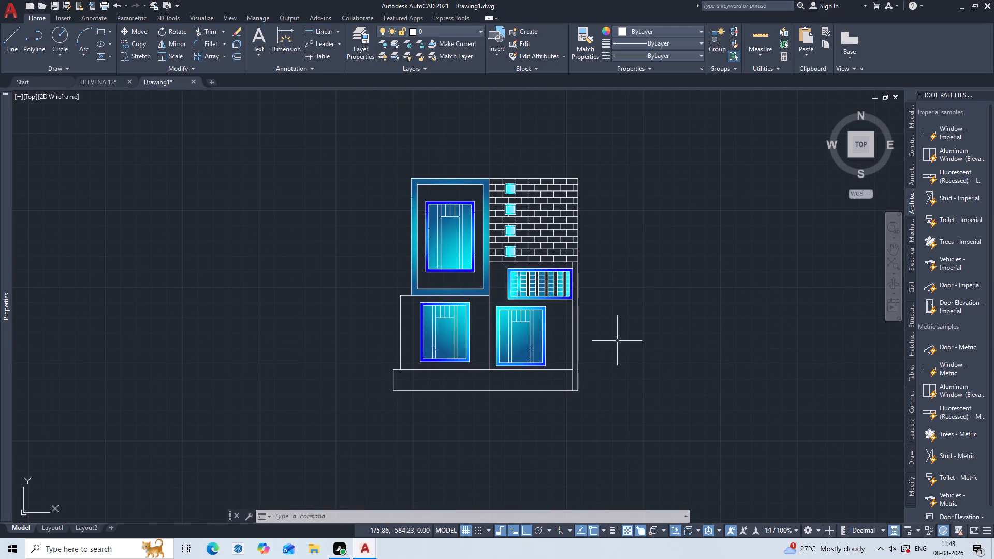
Fill the narrow vertical strip along the building's right edge, below the brick wall, with a SOLID blue hatch.
{"action": "scroll", "coordinate": [623, 316], "scroll_direction": "up", "scroll_amount": 1}
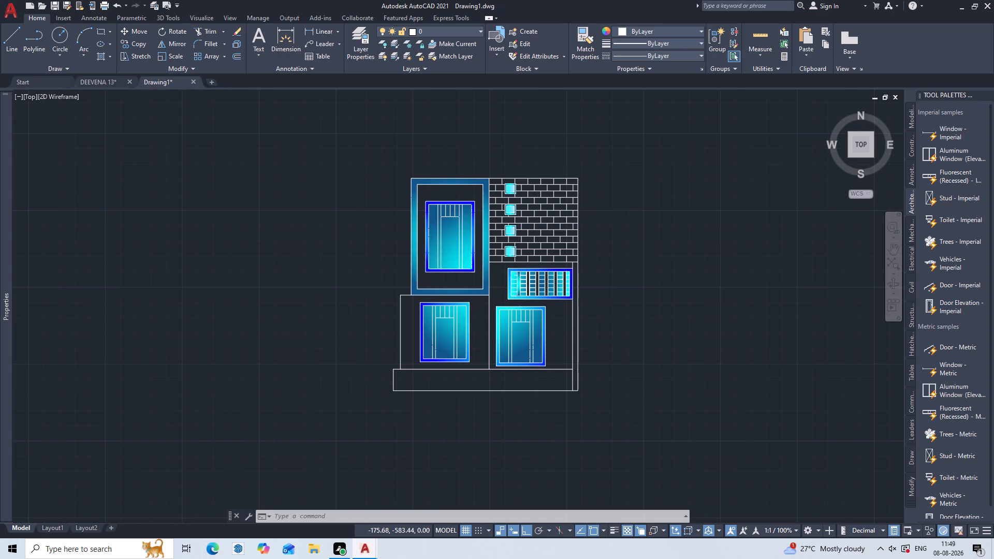
{"action": "middle_click_drag", "start_coordinate": [623, 316], "coordinate": [654, 361]}
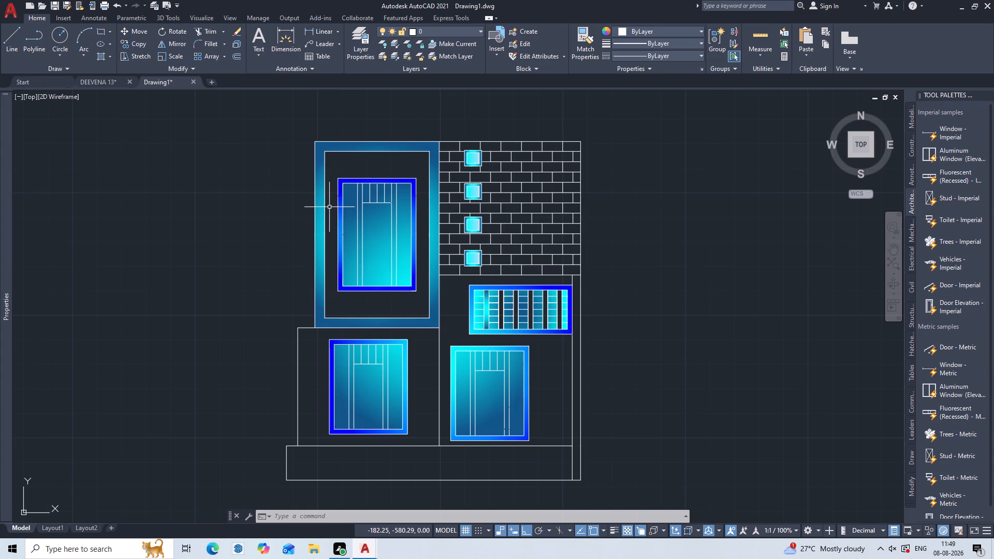
{"action": "key", "text": "h"}
{"action": "key", "text": "Return"}
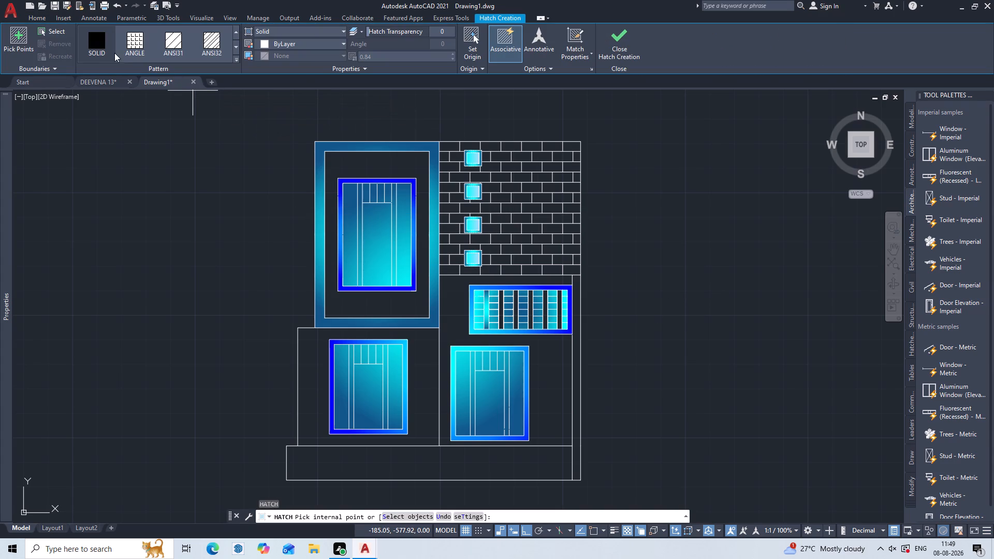
{"action": "double_click", "coordinate": [99, 43]}
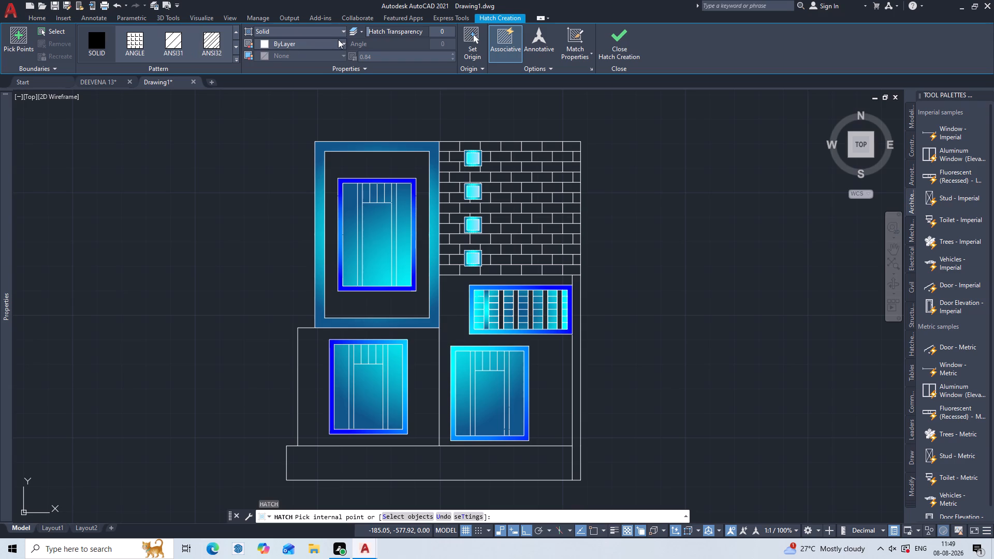
{"action": "double_click", "coordinate": [338, 43]}
{"action": "double_click", "coordinate": [339, 42]}
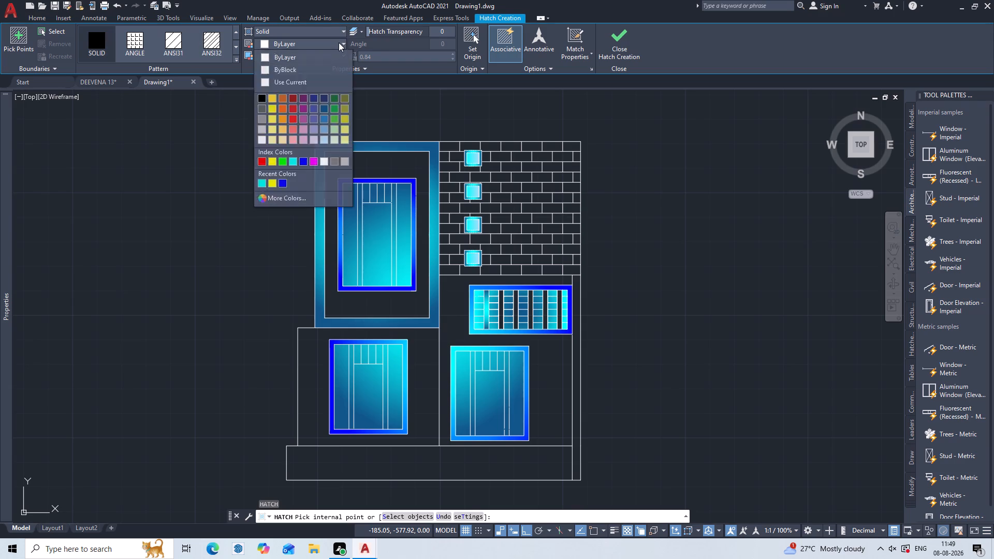
{"action": "left_click", "coordinate": [339, 42]}
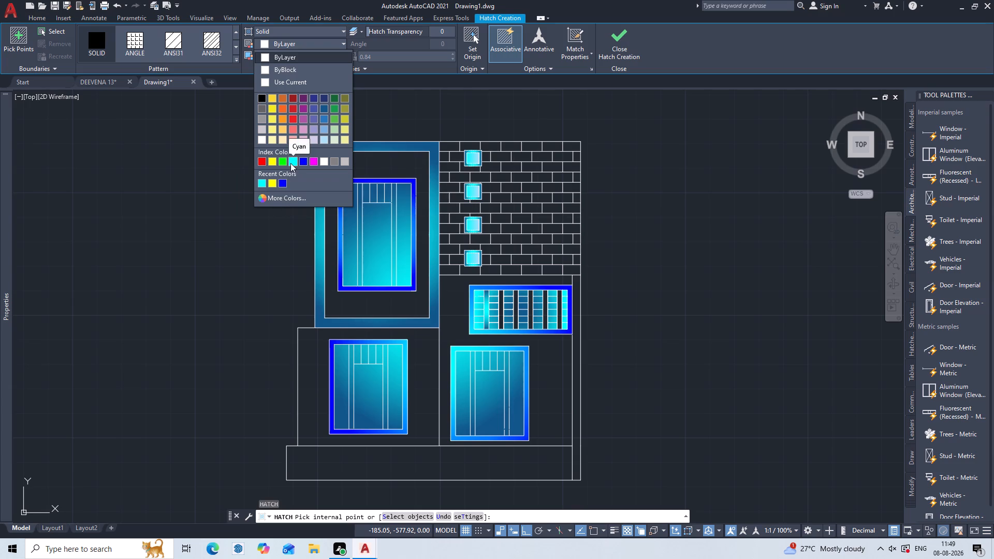
{"action": "left_click", "coordinate": [308, 160]}
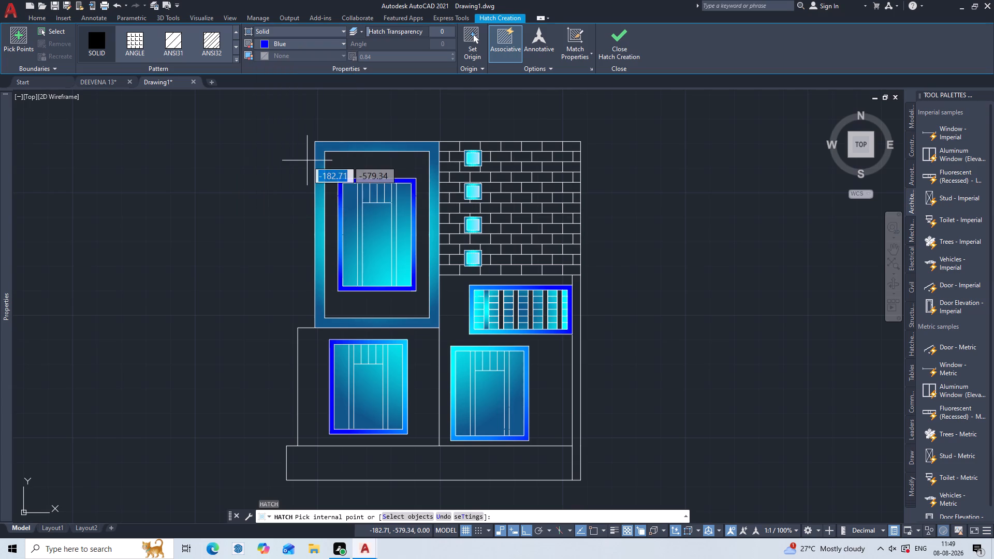
{"action": "double_click", "coordinate": [576, 398]}
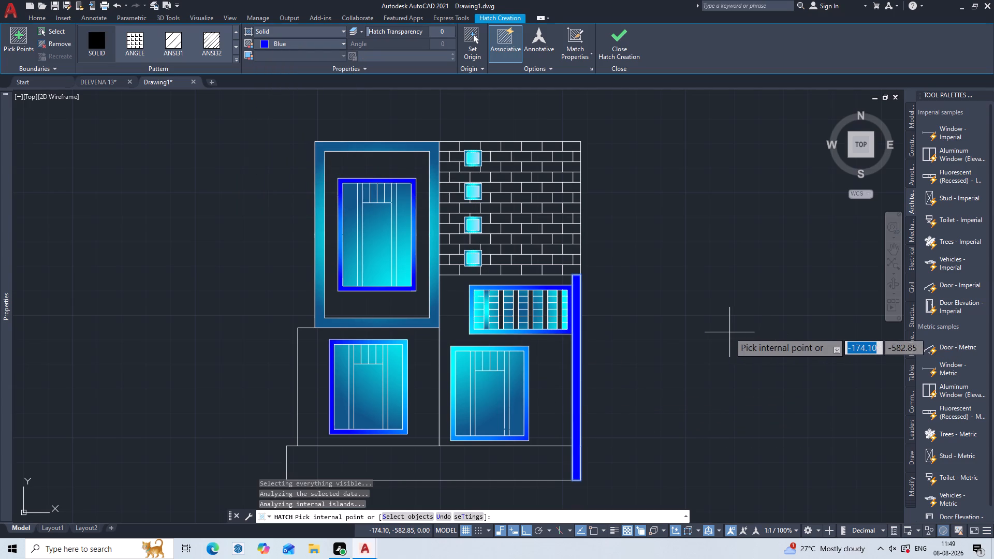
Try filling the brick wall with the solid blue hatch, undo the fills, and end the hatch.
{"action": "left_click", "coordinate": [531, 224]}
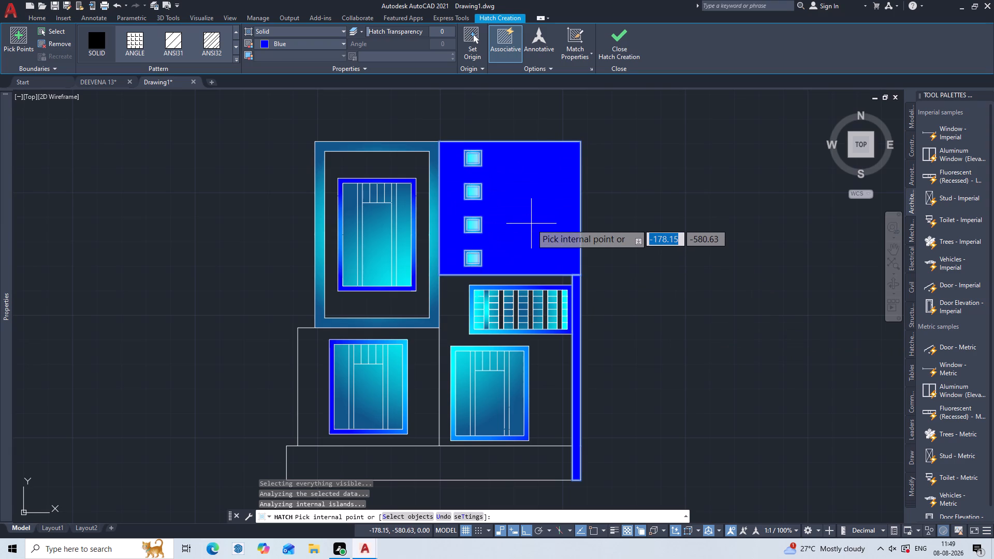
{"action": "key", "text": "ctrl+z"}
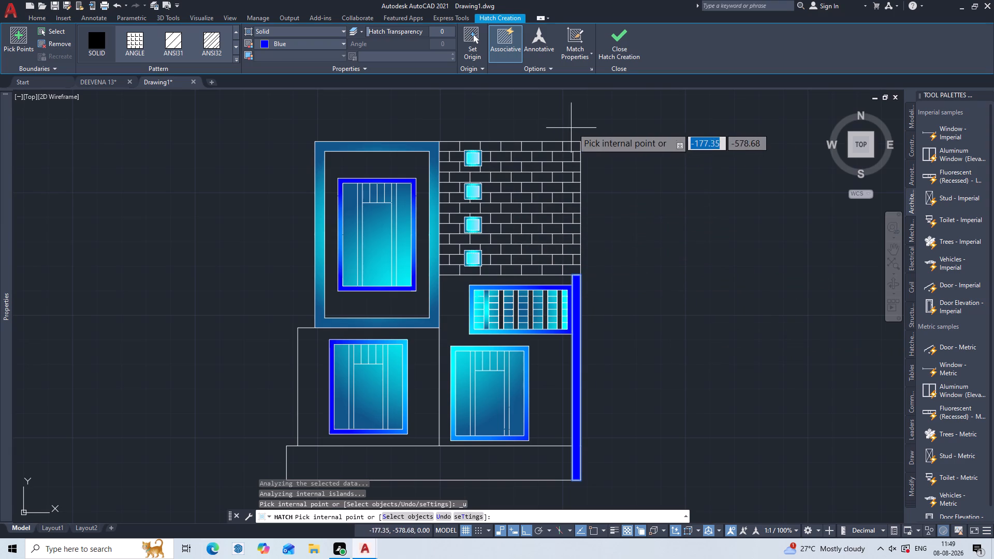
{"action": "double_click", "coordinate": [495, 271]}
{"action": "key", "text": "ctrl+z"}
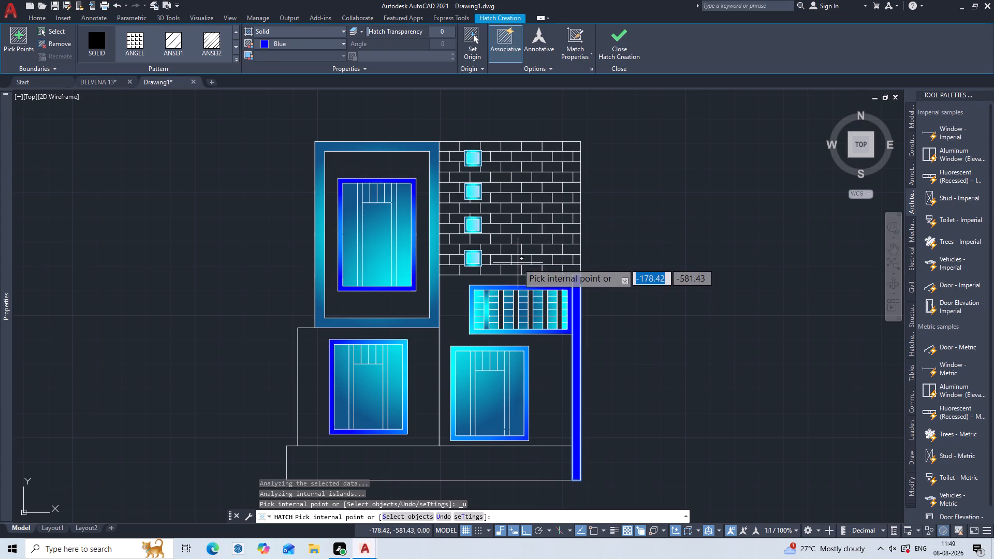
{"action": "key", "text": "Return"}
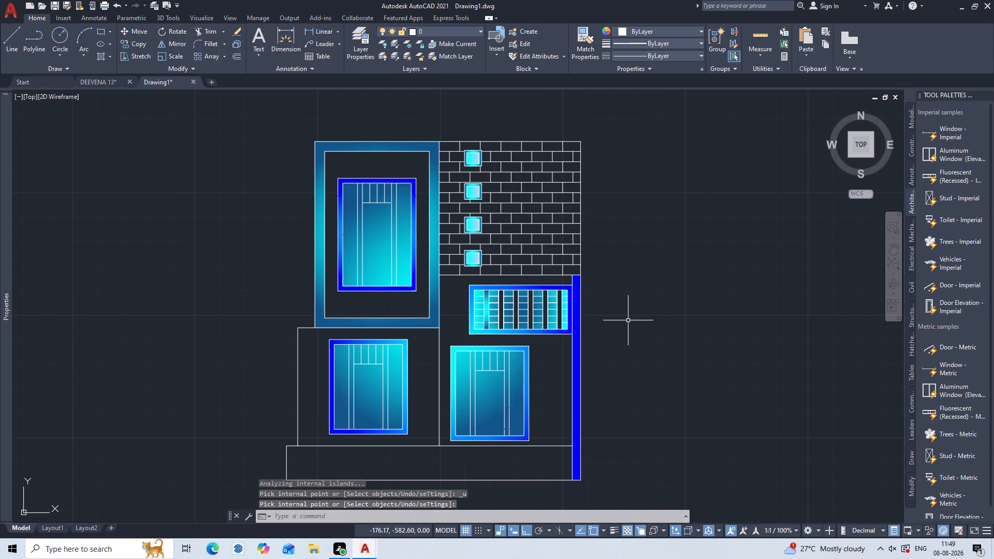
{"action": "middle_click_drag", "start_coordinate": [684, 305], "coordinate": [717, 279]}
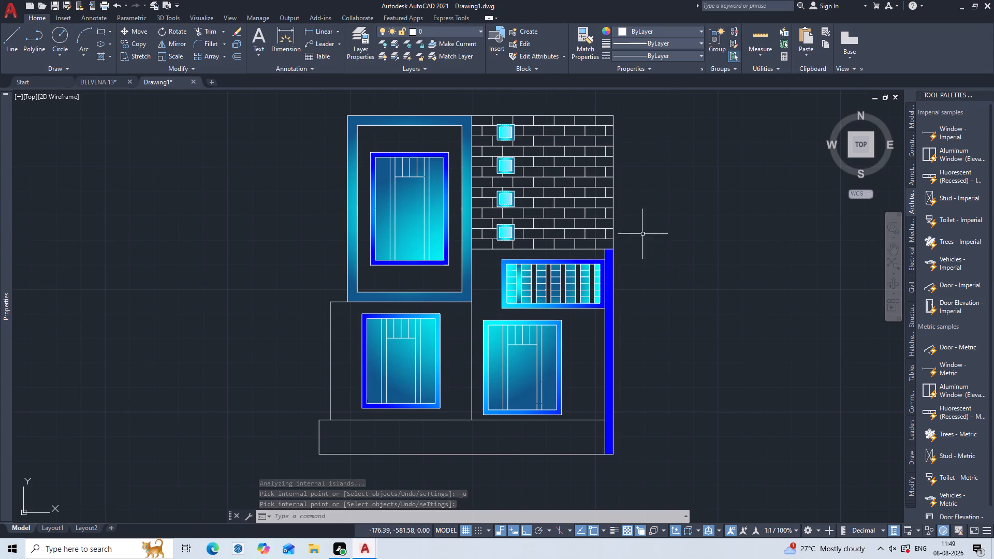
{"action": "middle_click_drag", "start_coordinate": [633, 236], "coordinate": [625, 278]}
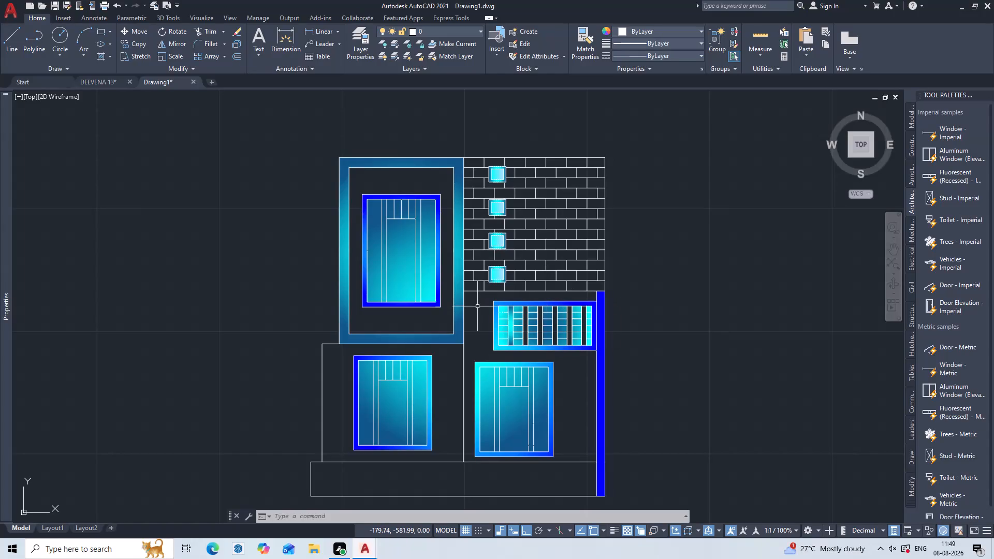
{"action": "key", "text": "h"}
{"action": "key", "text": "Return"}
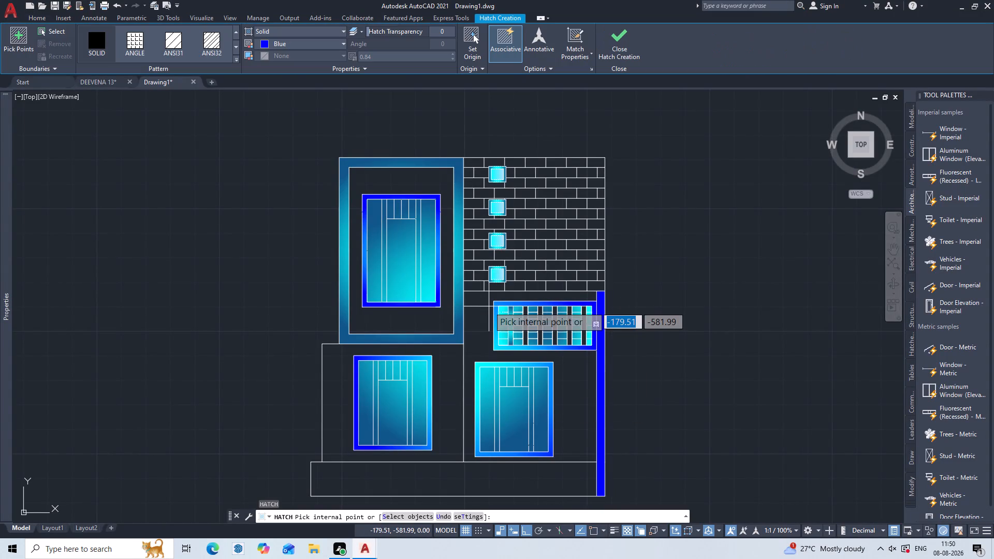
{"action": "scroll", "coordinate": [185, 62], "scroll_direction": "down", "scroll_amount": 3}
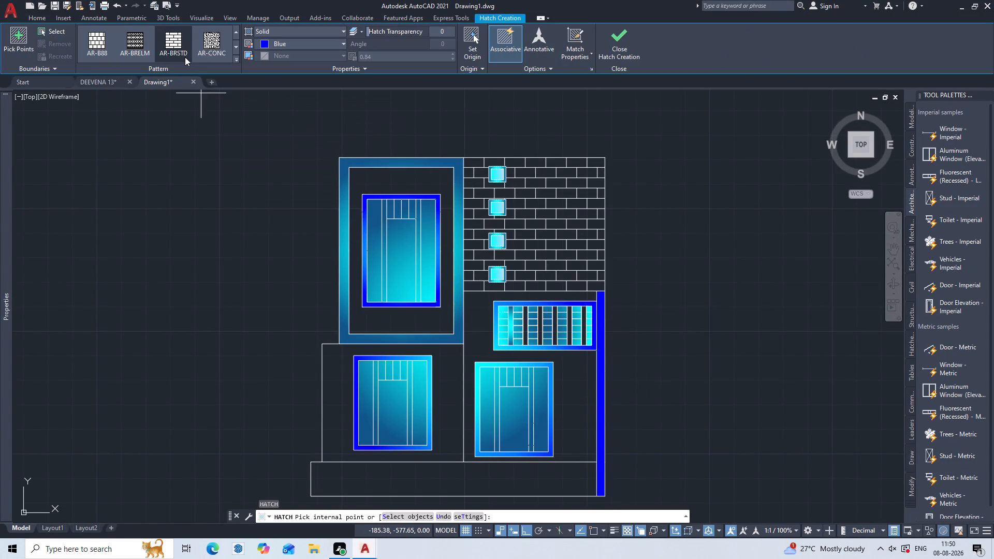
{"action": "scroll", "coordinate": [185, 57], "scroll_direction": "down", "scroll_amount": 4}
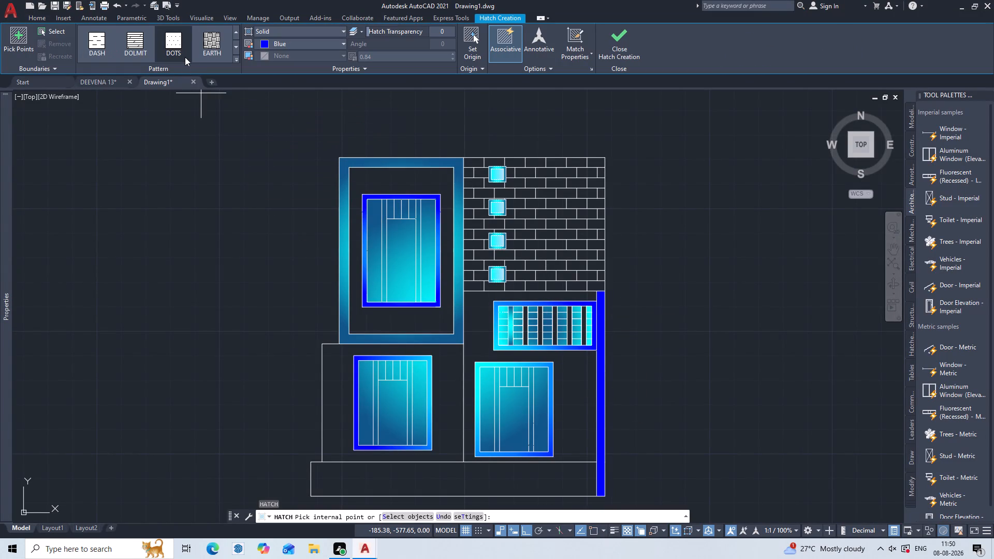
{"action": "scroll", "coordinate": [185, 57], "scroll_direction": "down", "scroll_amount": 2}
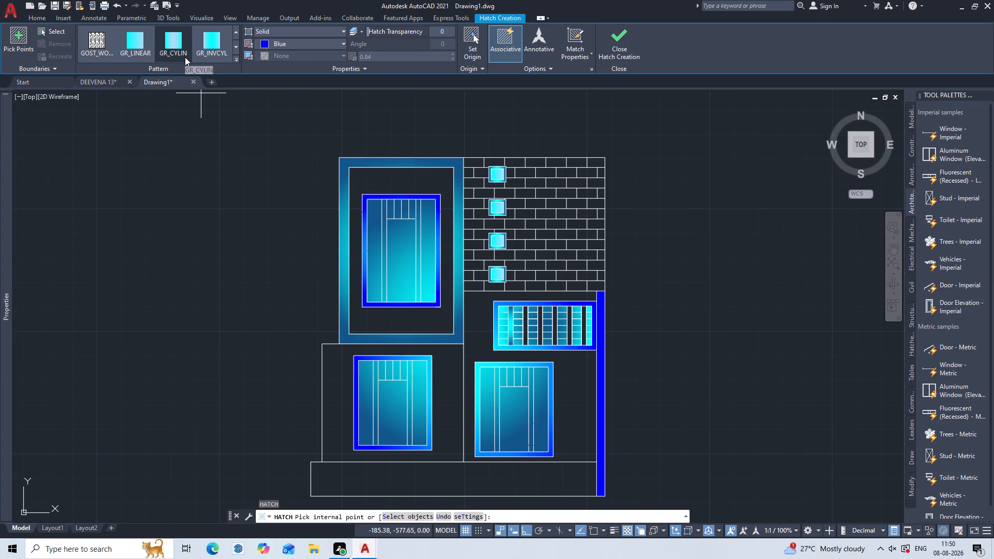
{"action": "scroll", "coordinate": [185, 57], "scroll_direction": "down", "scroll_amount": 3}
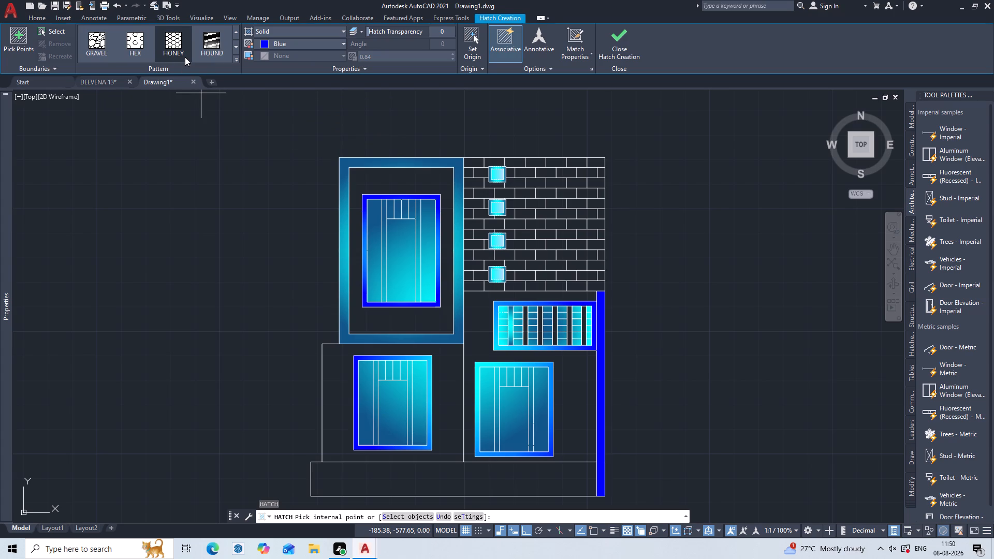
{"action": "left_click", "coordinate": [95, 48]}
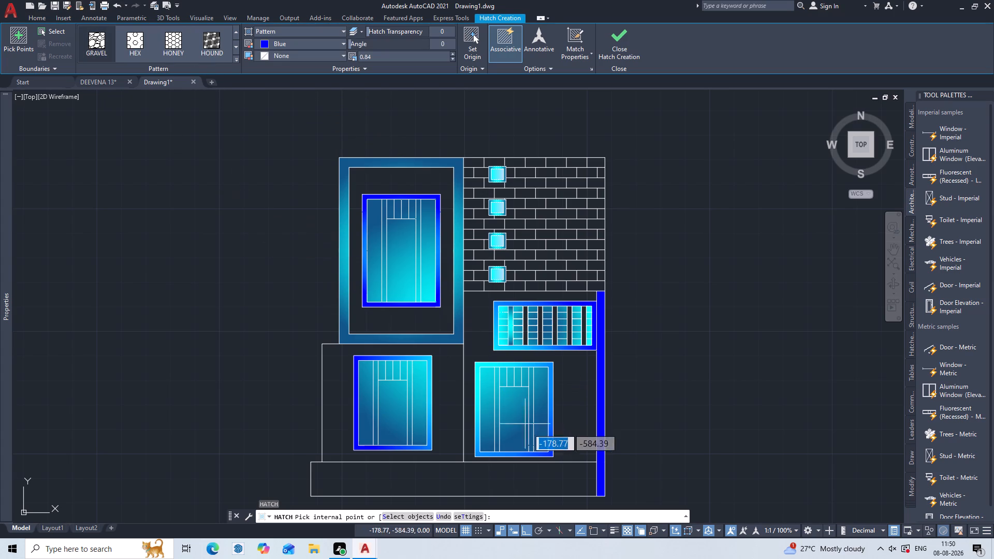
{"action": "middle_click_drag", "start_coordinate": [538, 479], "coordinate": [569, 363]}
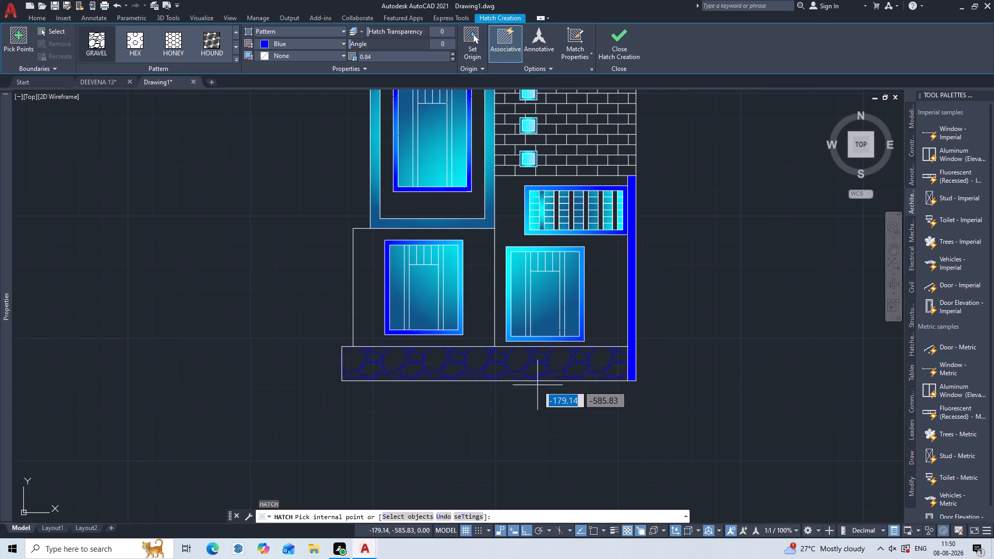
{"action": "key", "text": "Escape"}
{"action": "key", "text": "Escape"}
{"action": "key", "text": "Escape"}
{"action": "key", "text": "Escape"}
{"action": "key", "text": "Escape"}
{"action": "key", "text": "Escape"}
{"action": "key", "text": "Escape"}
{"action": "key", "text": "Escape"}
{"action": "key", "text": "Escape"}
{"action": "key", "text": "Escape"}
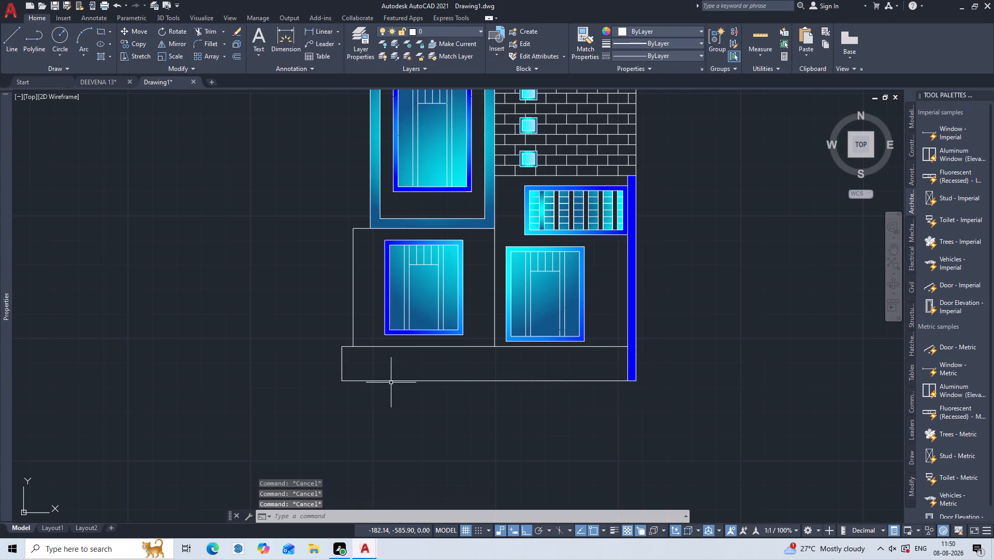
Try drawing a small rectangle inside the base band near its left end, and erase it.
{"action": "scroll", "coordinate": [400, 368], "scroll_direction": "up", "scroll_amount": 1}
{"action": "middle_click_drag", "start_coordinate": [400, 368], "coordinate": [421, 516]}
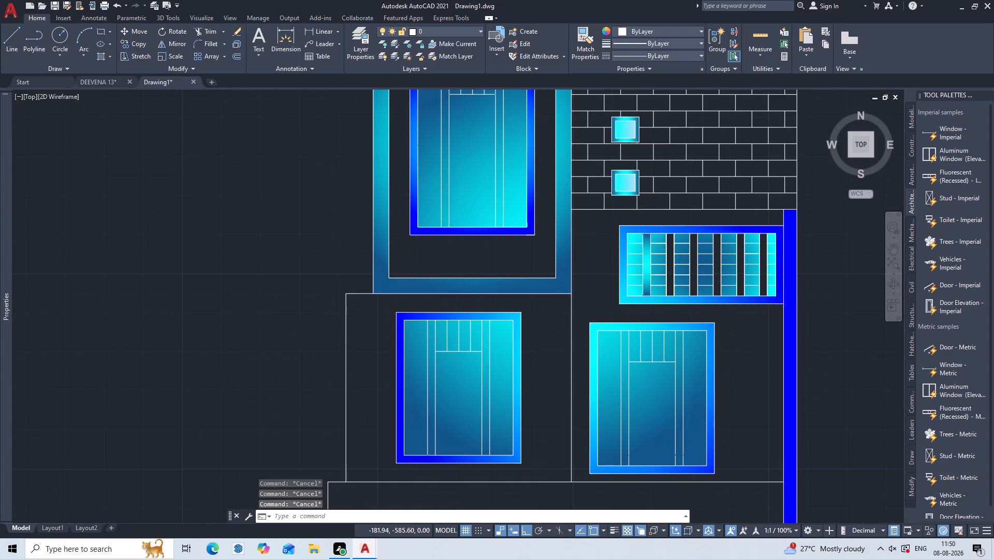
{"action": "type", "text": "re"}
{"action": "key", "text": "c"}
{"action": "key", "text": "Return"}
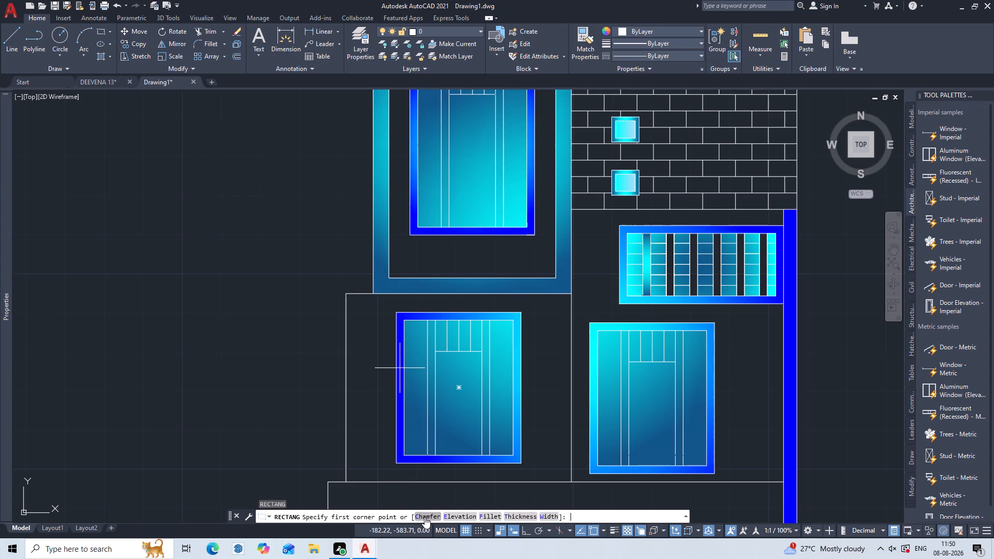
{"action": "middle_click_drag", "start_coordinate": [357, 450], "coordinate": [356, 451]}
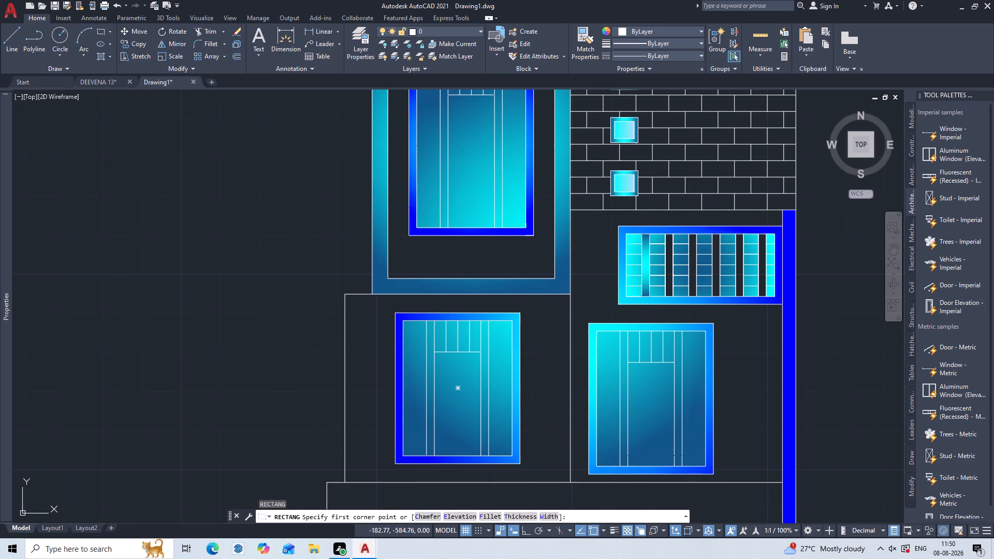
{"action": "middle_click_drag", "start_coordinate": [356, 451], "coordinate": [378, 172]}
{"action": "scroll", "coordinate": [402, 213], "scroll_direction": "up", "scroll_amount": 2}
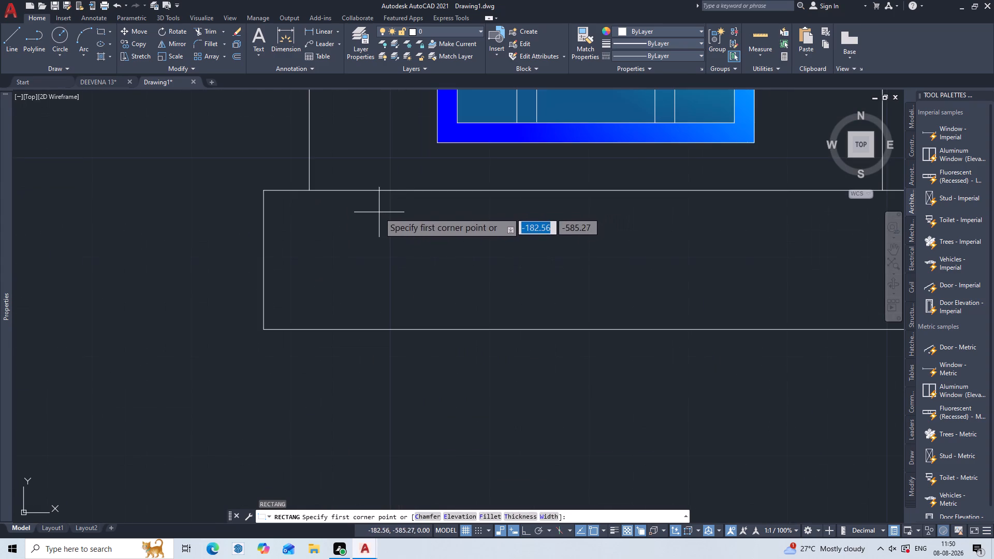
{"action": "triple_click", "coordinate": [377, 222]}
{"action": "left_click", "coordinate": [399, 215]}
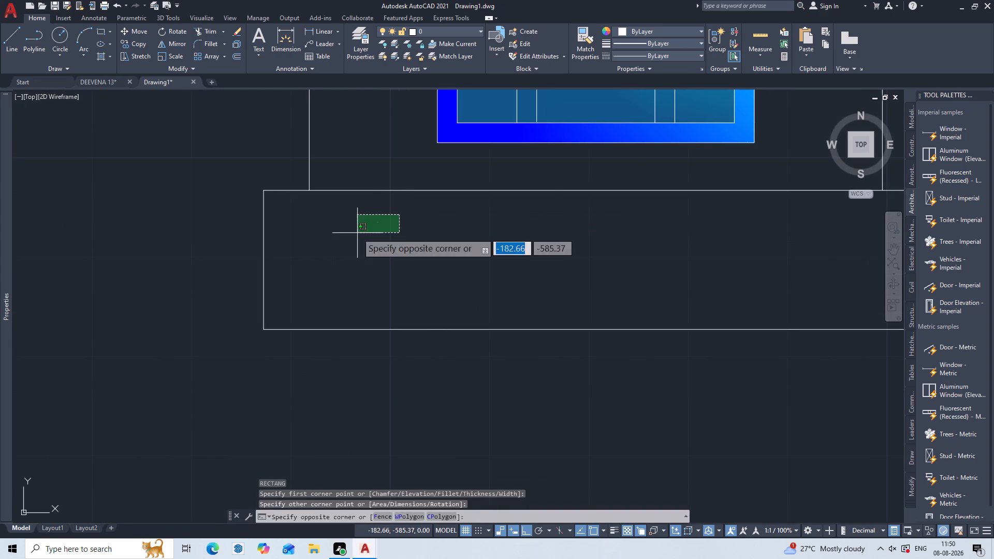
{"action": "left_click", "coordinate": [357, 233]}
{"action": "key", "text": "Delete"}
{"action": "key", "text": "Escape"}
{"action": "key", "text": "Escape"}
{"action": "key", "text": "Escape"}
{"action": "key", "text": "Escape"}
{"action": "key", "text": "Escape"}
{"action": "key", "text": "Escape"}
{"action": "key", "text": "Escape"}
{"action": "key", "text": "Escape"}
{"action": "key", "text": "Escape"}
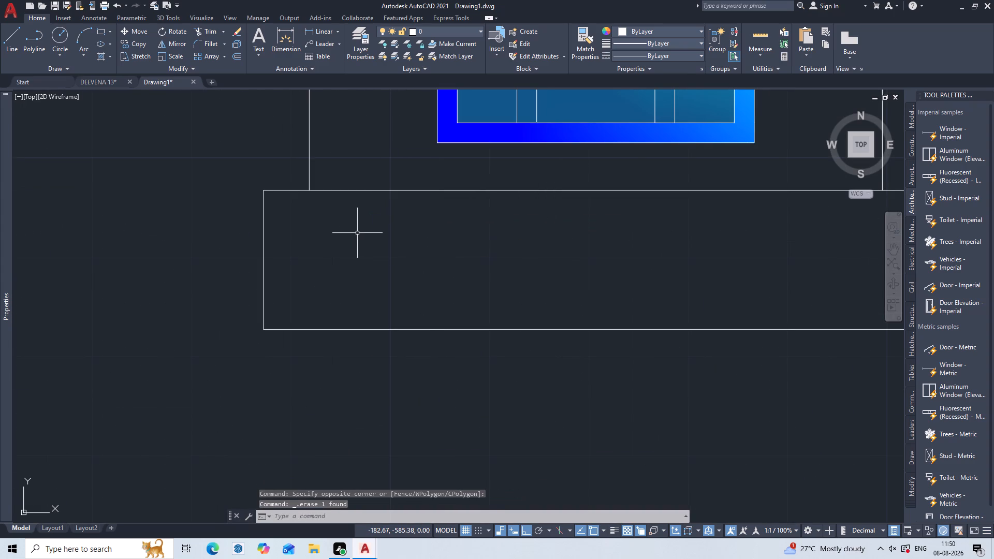
Draw a rectangle 0.35 long and 0.32 wide inside the base band near its left end.
{"action": "type", "text": "rec"}
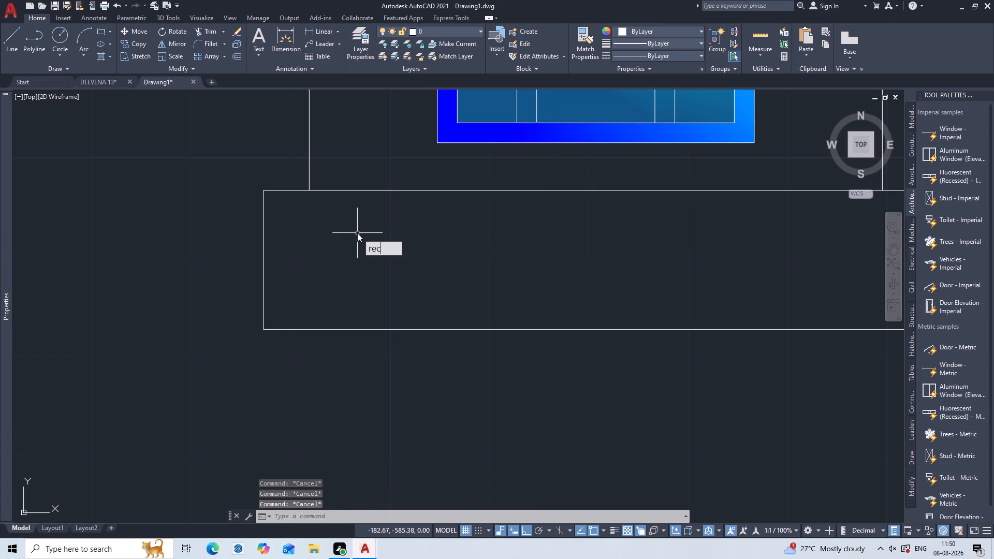
{"action": "key", "text": "Return"}
{"action": "double_click", "coordinate": [357, 233]}
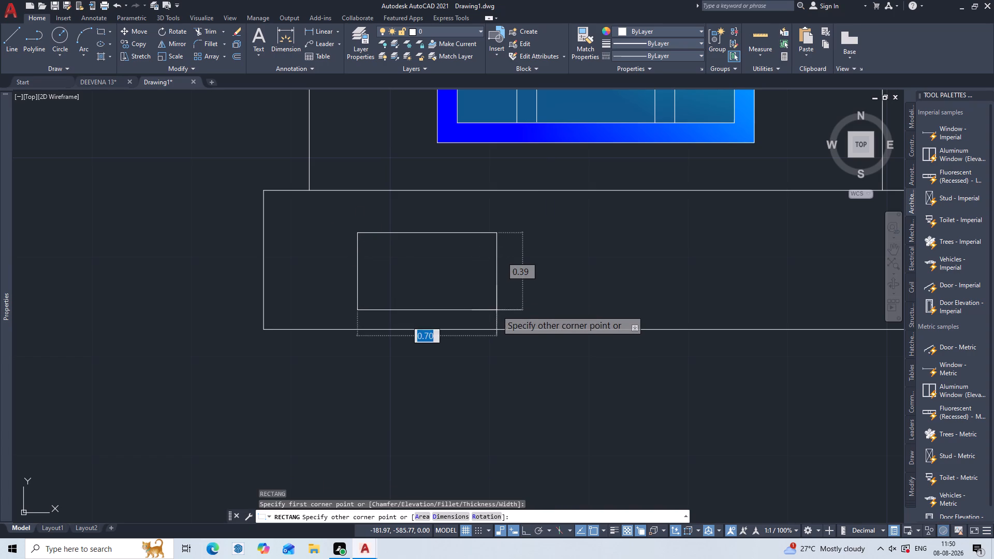
{"action": "key", "text": "d"}
{"action": "key", "text": "Return"}
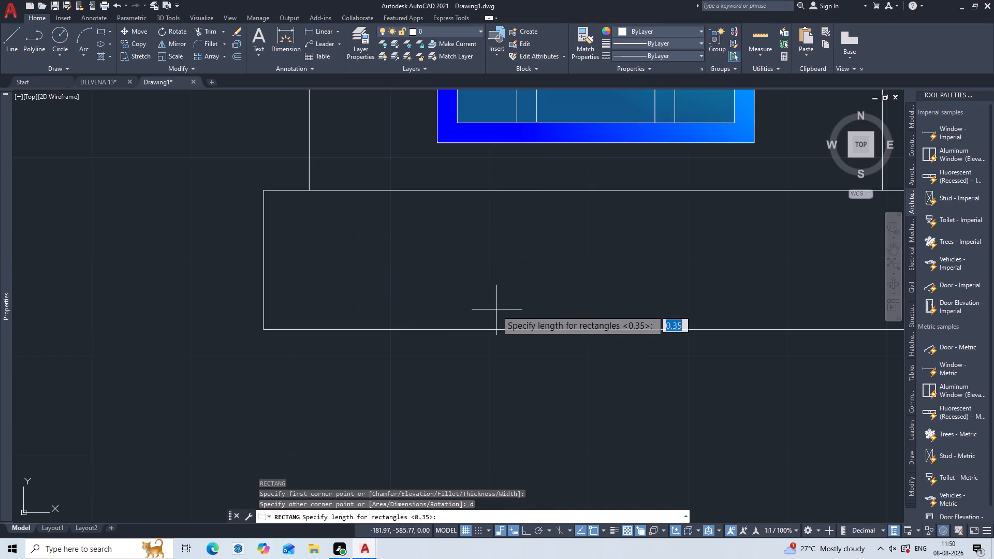
{"action": "type", "text": "0.35"}
{"action": "key", "text": "Return"}
{"action": "type", "text": "0.32"}
{"action": "key", "text": "Return"}
{"action": "double_click", "coordinate": [496, 310]}
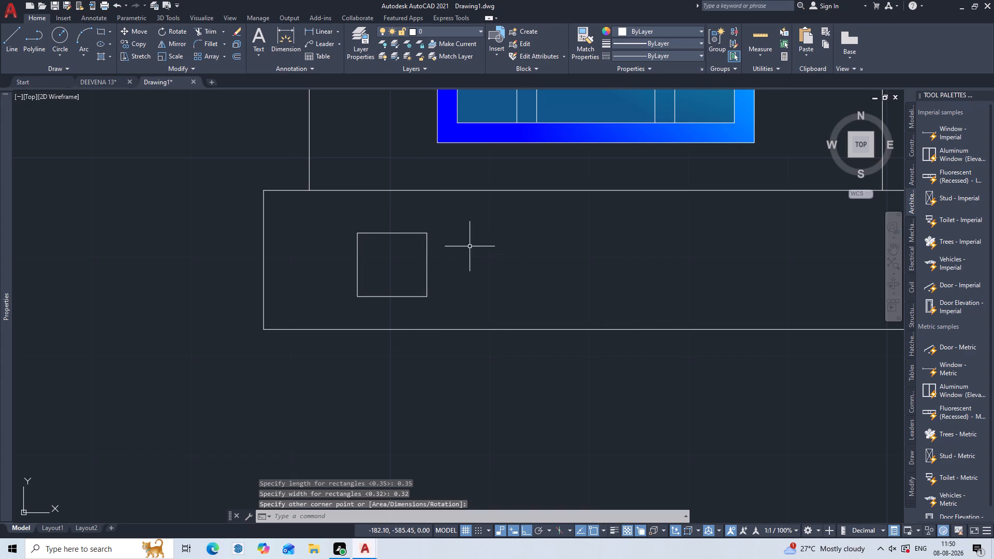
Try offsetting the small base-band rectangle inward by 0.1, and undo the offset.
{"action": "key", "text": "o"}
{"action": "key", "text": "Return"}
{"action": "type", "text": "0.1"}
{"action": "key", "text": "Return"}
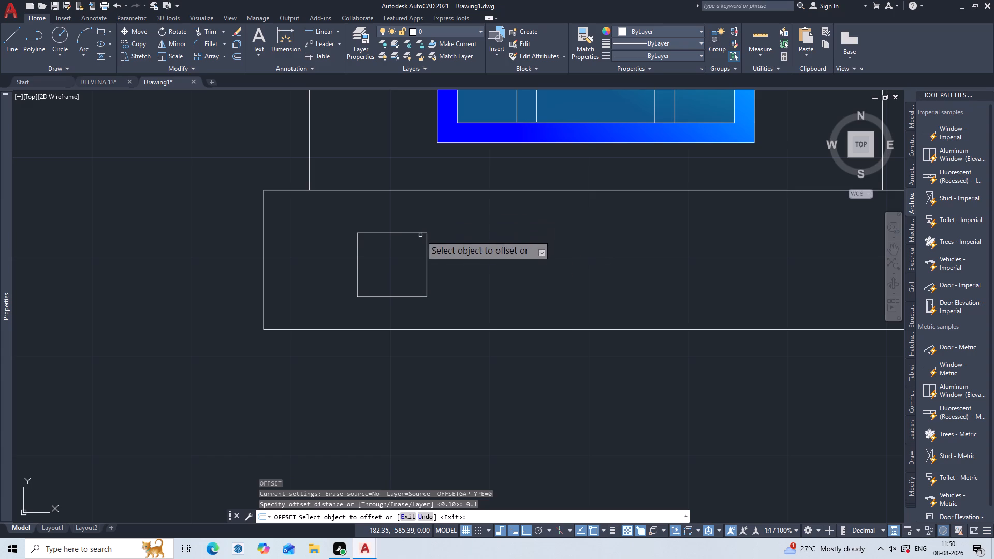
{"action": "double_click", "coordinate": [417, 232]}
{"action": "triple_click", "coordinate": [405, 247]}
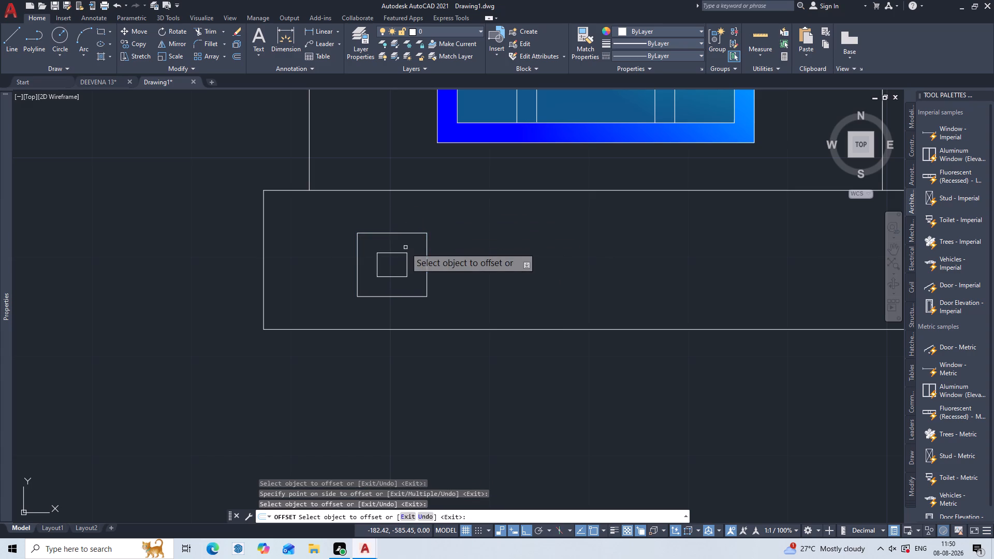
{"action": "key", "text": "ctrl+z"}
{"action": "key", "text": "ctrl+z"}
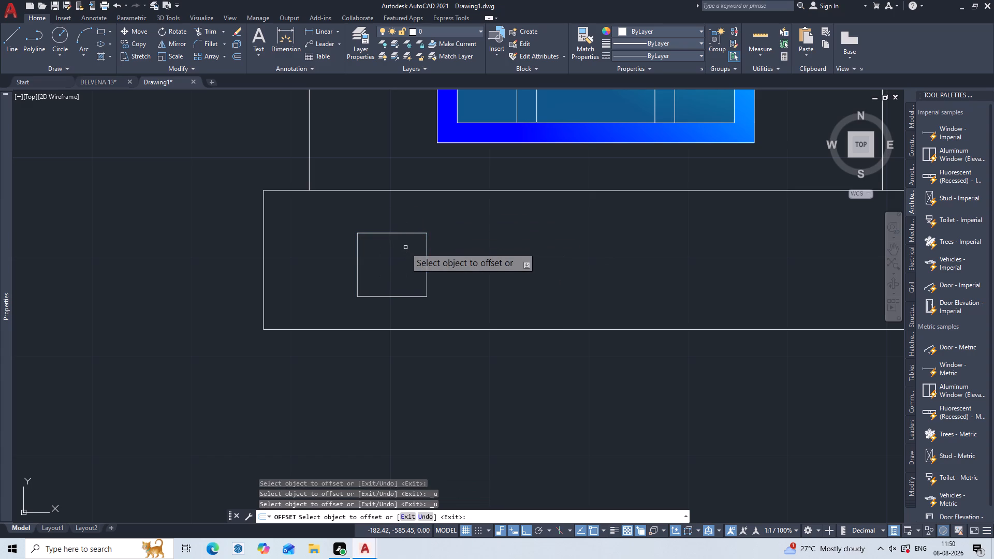
Offset the small rectangle in the base band inward by 0.05.
{"action": "key", "text": "Escape"}
{"action": "key", "text": "o"}
{"action": "key", "text": "Return"}
{"action": "type", "text": "0.05"}
{"action": "key", "text": "Return"}
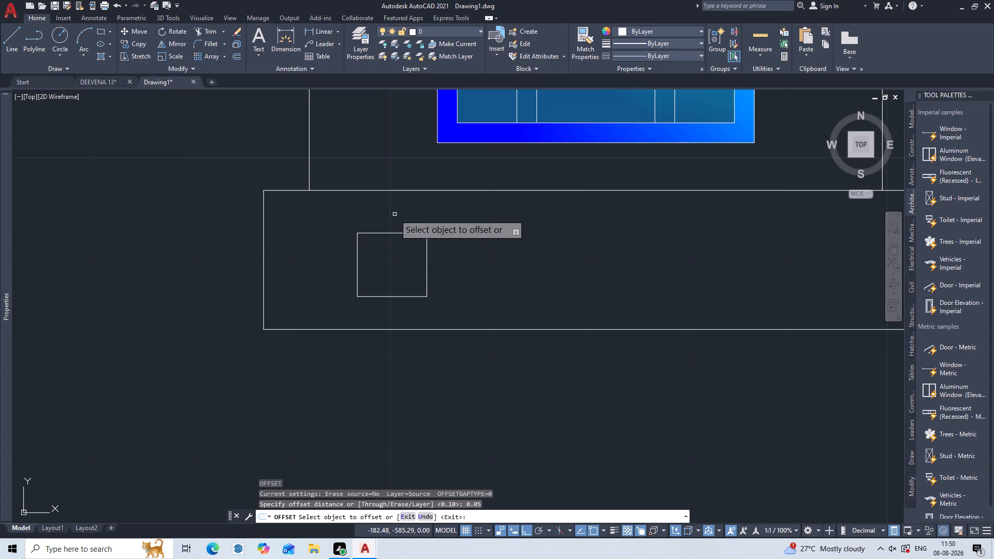
{"action": "triple_click", "coordinate": [388, 231]}
{"action": "left_click", "coordinate": [388, 231]}
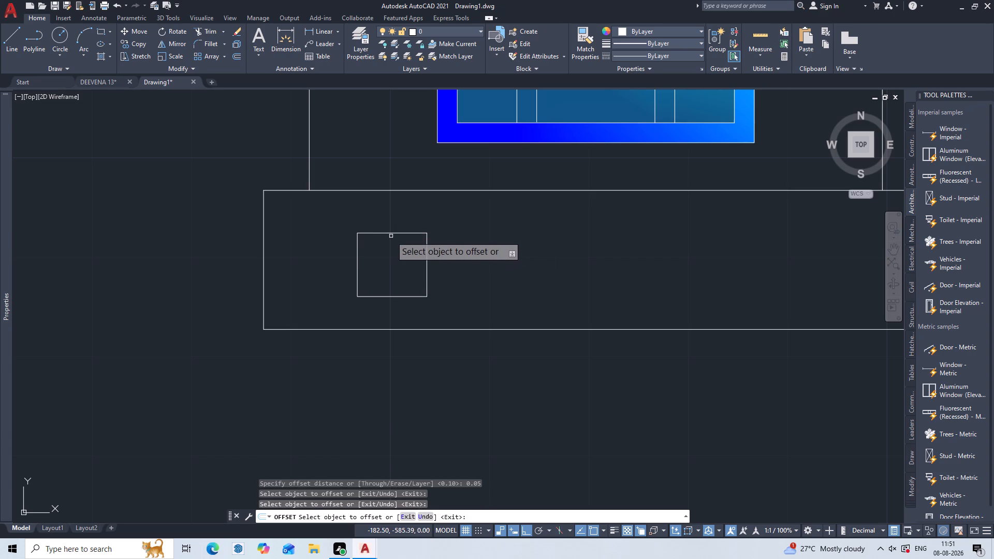
{"action": "double_click", "coordinate": [391, 236]}
{"action": "triple_click", "coordinate": [392, 234]}
{"action": "left_click", "coordinate": [392, 234]}
{"action": "left_click", "coordinate": [392, 233]}
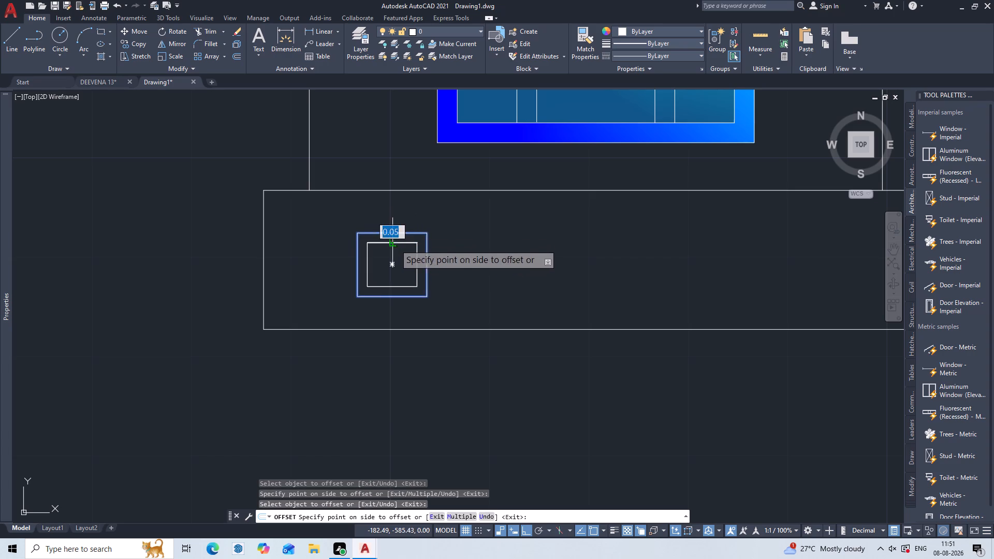
{"action": "key", "text": "Escape"}
{"action": "triple_click", "coordinate": [437, 224]}
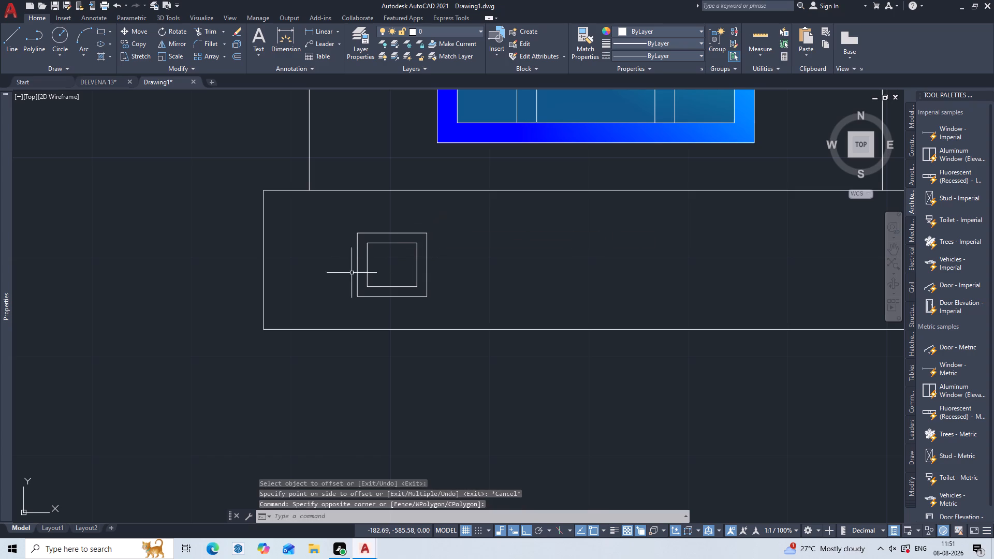
{"action": "key", "text": "Escape"}
{"action": "key", "text": "Escape"}
{"action": "key", "text": "Escape"}
{"action": "key", "text": "Escape"}
{"action": "key", "text": "Escape"}
{"action": "key", "text": "Escape"}
{"action": "key", "text": "Escape"}
{"action": "key", "text": "Escape"}
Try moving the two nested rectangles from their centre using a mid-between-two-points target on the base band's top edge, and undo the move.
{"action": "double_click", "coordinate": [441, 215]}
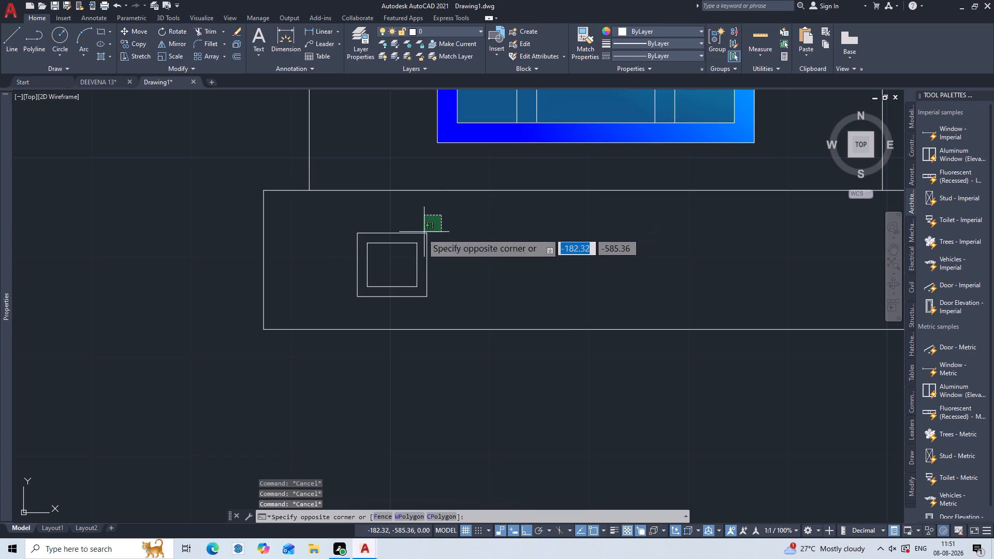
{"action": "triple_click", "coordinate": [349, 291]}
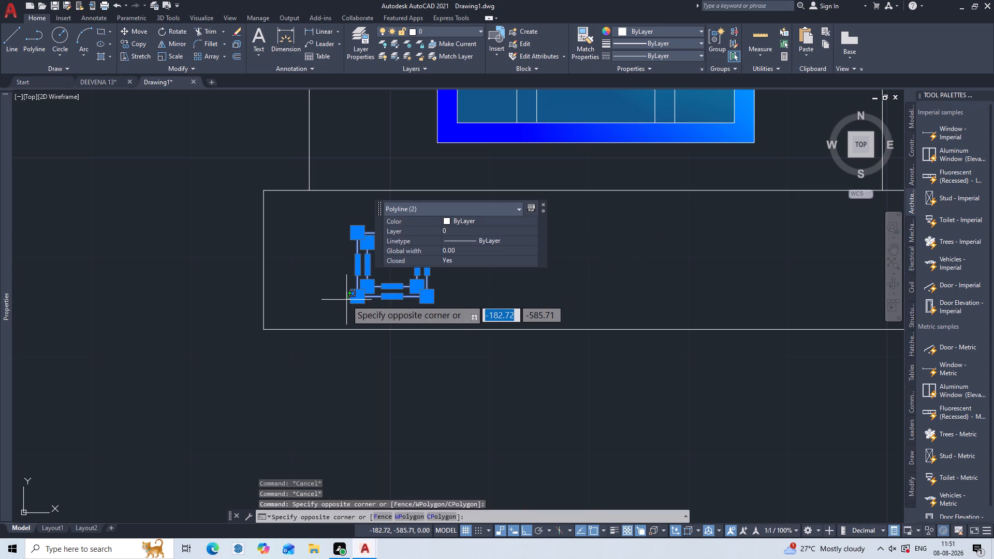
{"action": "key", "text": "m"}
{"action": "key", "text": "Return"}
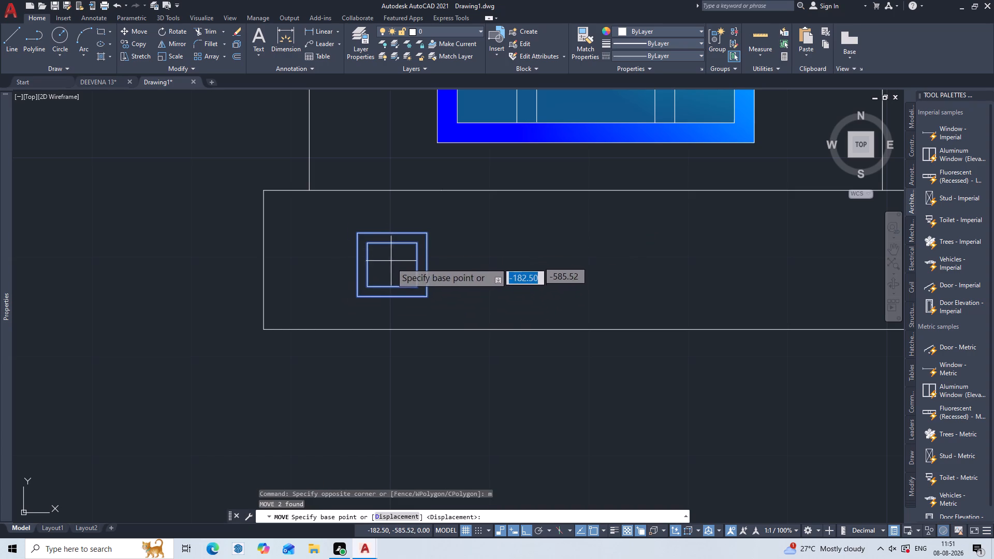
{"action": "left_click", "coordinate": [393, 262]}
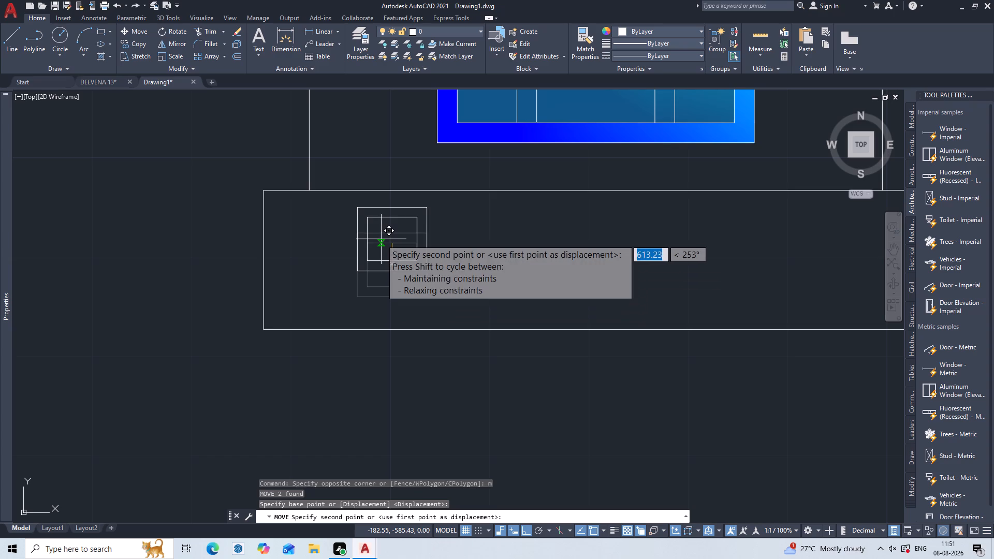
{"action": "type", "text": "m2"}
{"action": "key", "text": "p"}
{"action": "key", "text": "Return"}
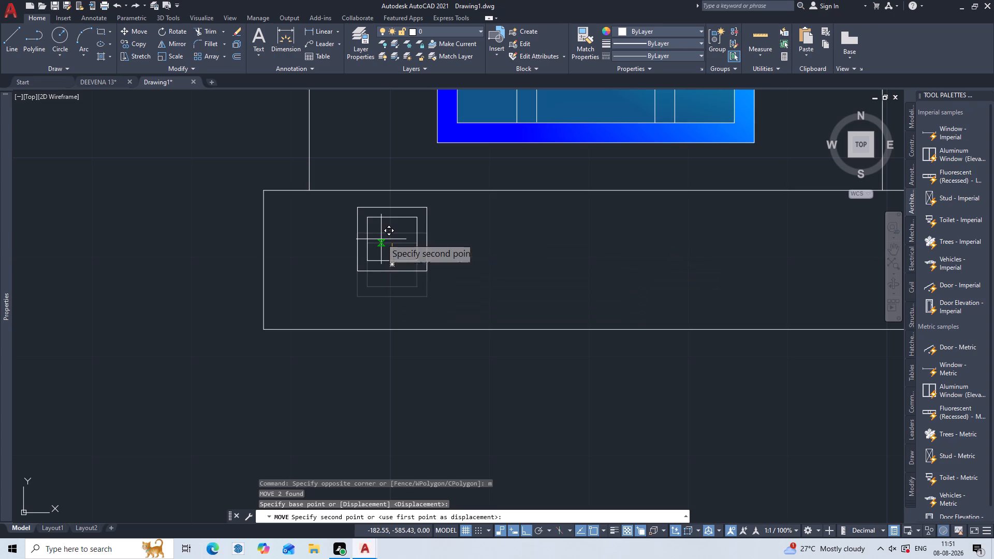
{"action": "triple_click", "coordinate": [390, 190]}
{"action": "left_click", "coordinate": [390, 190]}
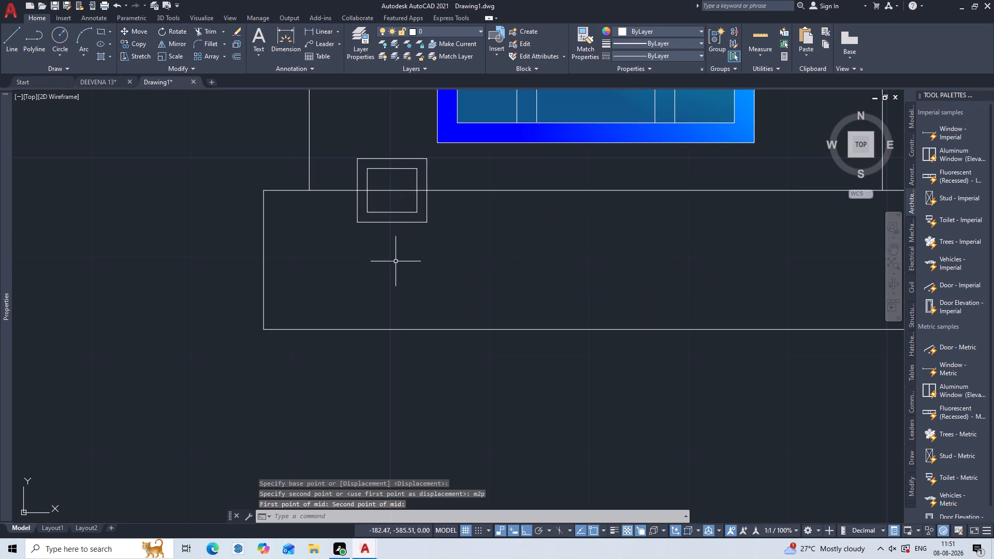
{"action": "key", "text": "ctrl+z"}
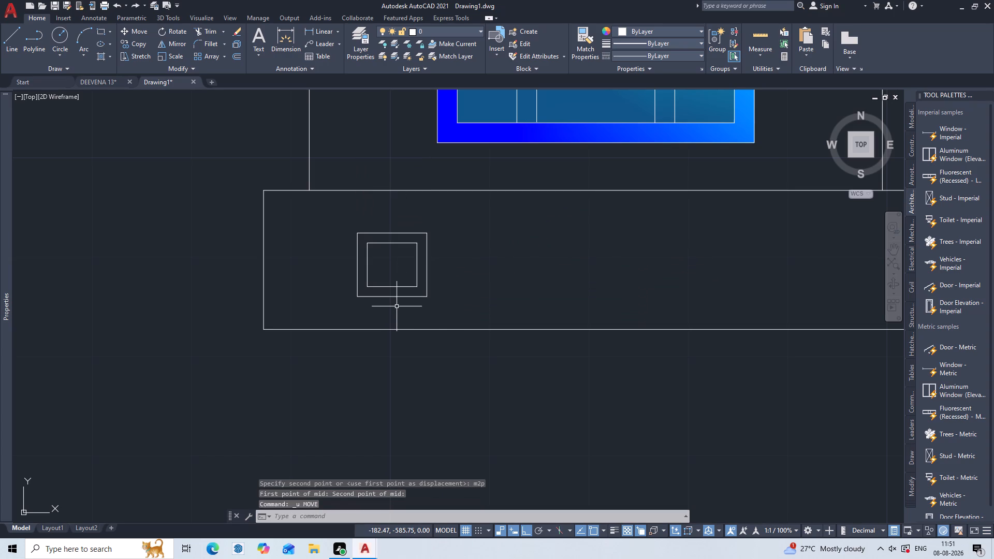
Move the two nested rectangles from their centre to the midpoint between the base band's top and bottom edges.
{"action": "key", "text": "n"}
{"action": "key", "text": "BackSpace"}
{"action": "key", "text": "m"}
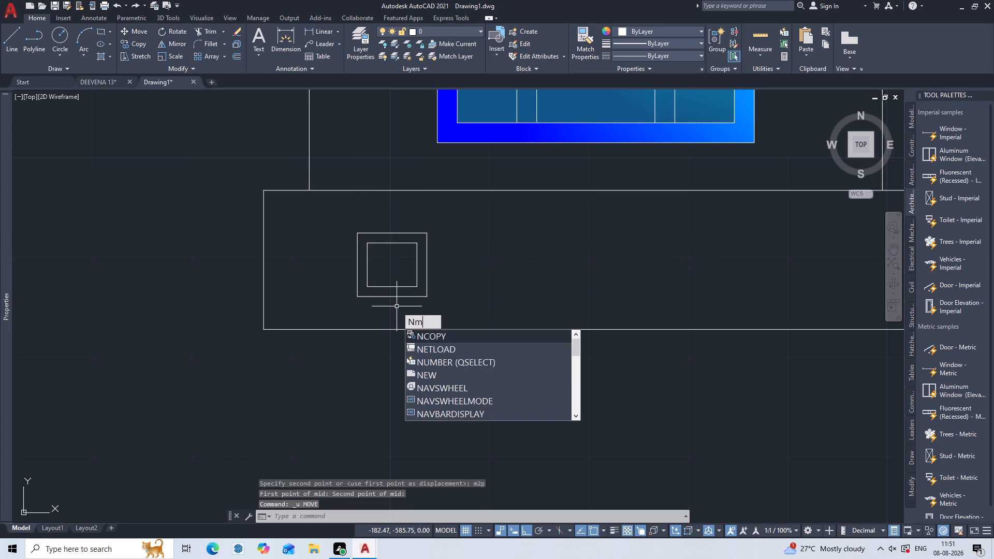
{"action": "key", "text": "Return"}
{"action": "double_click", "coordinate": [444, 207]}
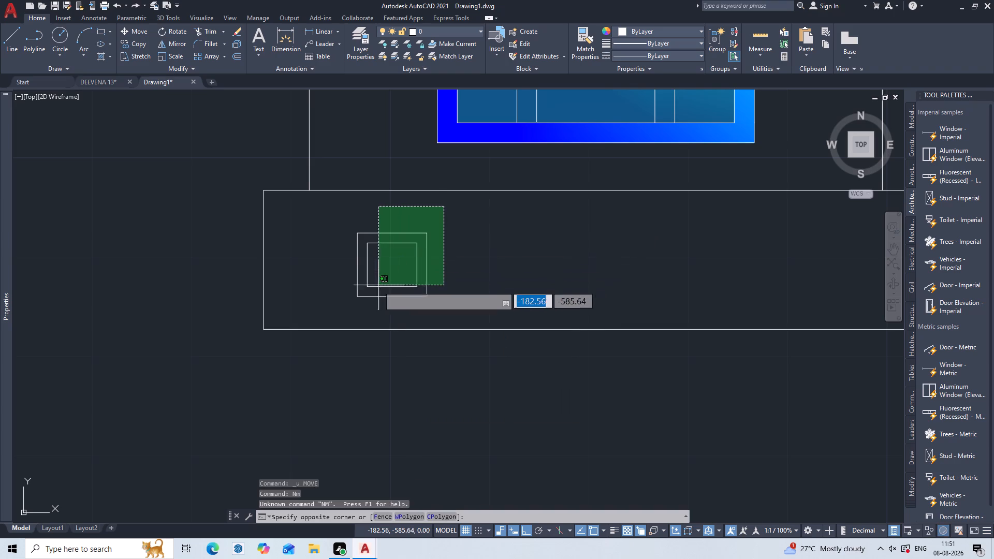
{"action": "left_click", "coordinate": [342, 311]}
{"action": "left_click", "coordinate": [346, 307]}
{"action": "left_click", "coordinate": [349, 305]}
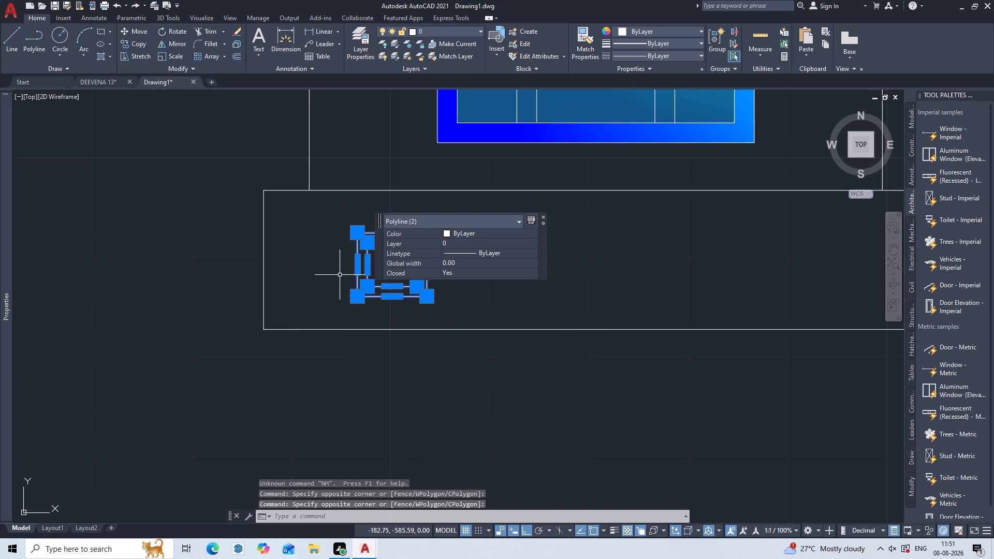
{"action": "key", "text": "m"}
{"action": "key", "text": "Return"}
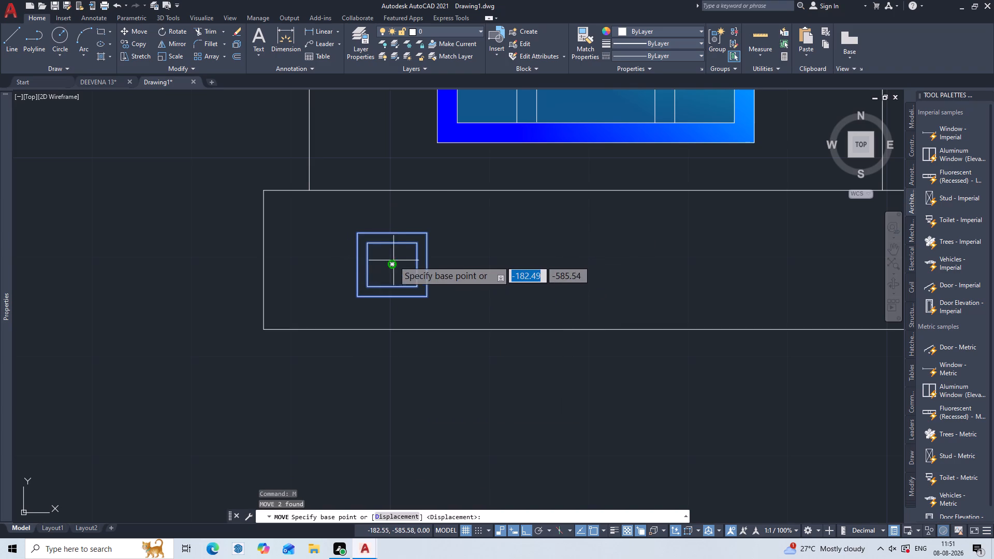
{"action": "left_click", "coordinate": [392, 260]}
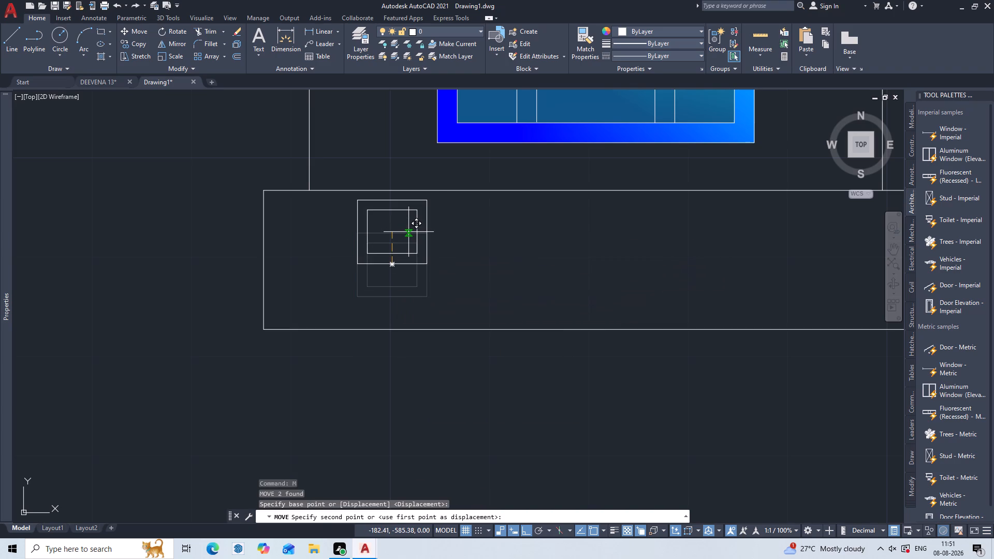
{"action": "type", "text": "m2p"}
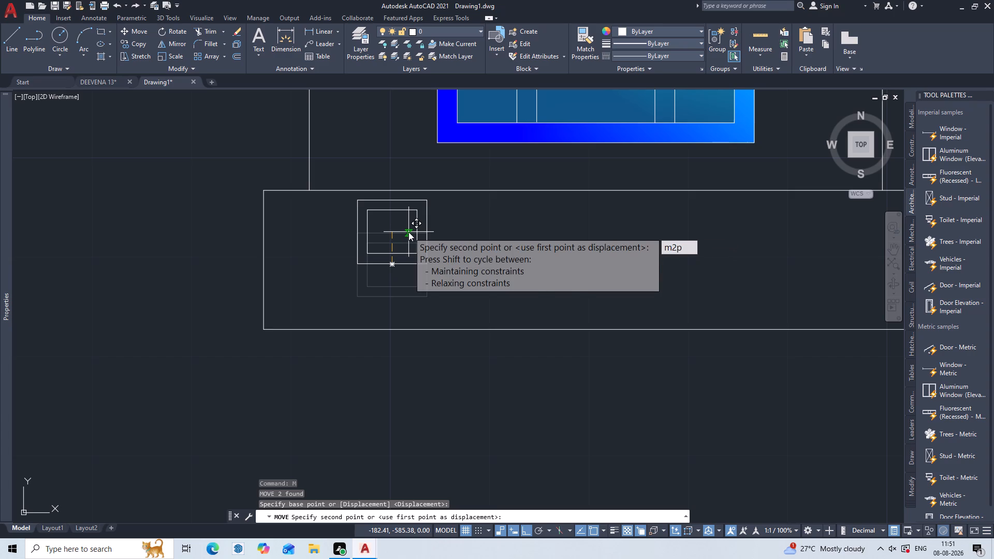
{"action": "key", "text": "Return"}
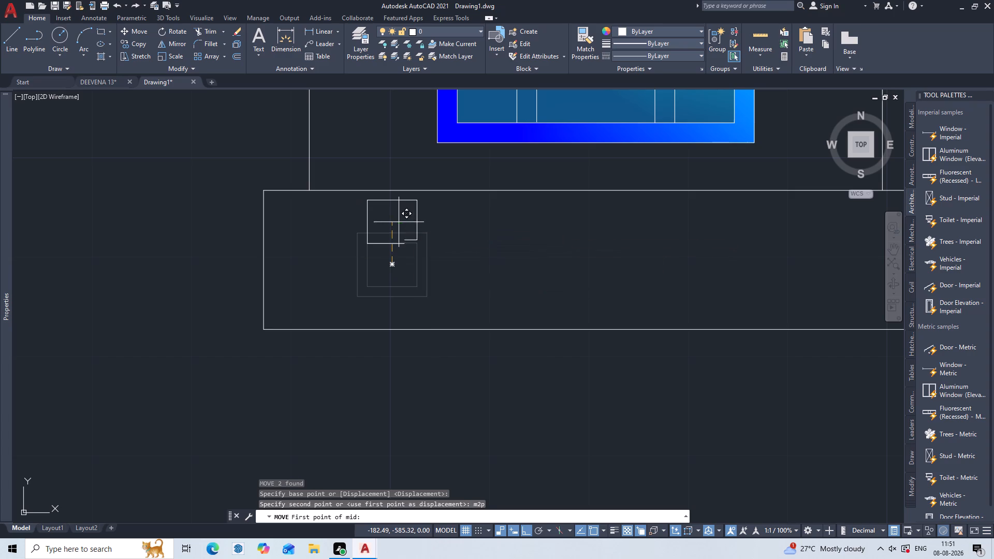
{"action": "left_click", "coordinate": [392, 188]}
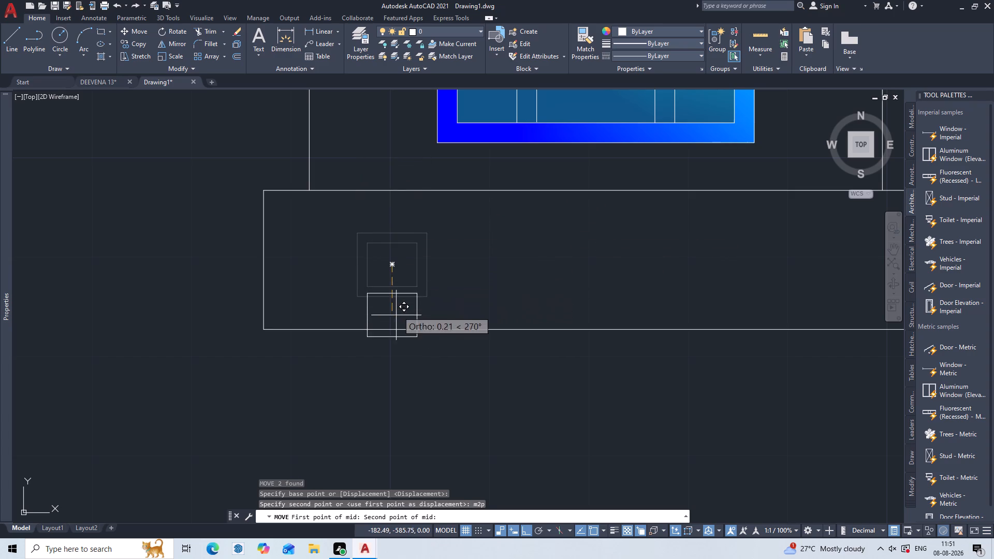
{"action": "left_click", "coordinate": [393, 326]}
{"action": "double_click", "coordinate": [400, 326]}
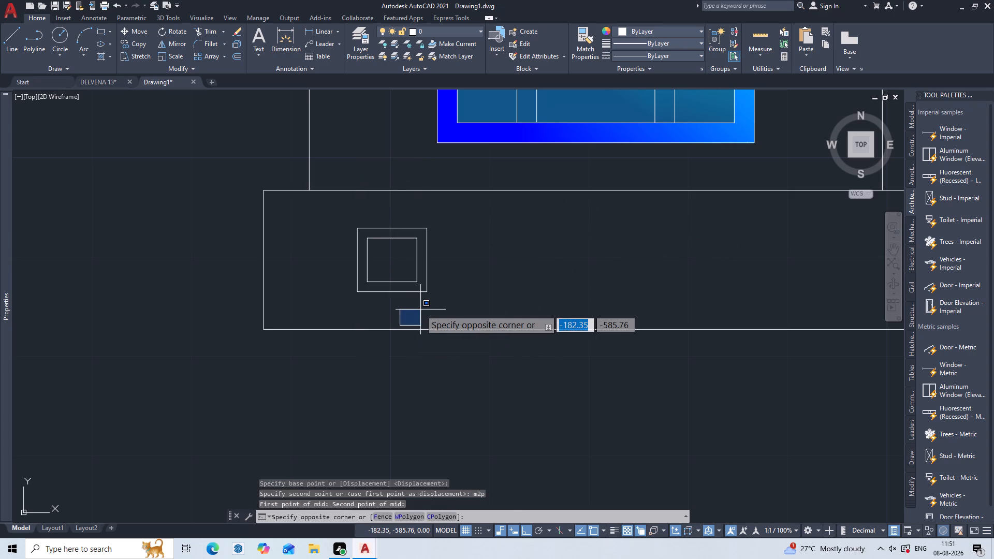
{"action": "key", "text": "Escape"}
Copy the nested rectangles from their centre as a horizontal array of 5 items spaced about 0.52 apart along the base band.
{"action": "type", "text": "cop"}
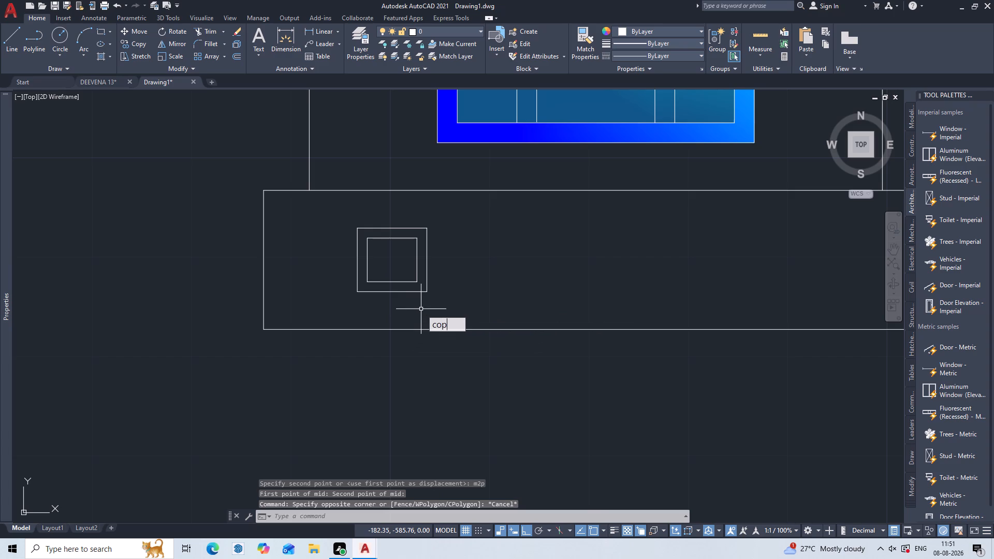
{"action": "key", "text": "Return"}
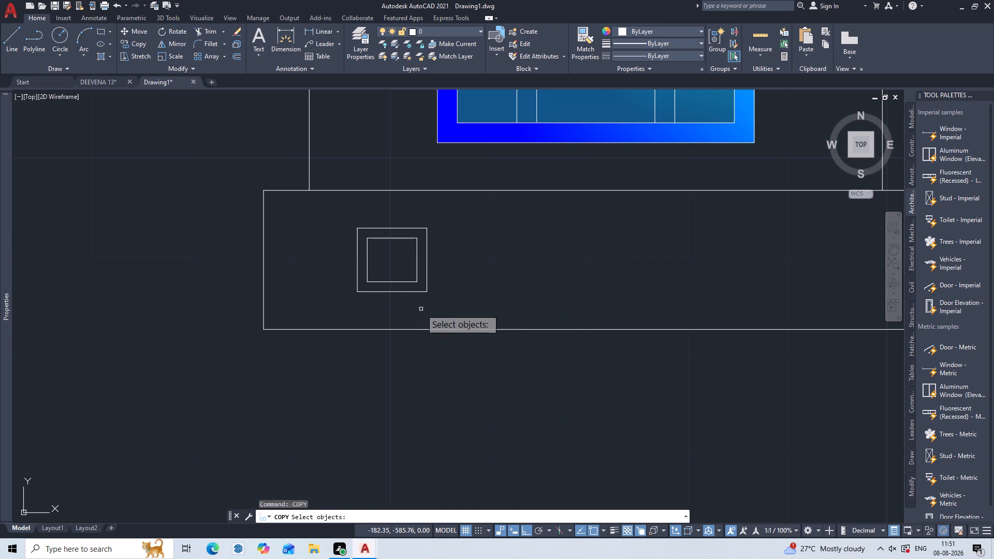
{"action": "left_click", "coordinate": [448, 204]}
{"action": "left_click", "coordinate": [337, 314]}
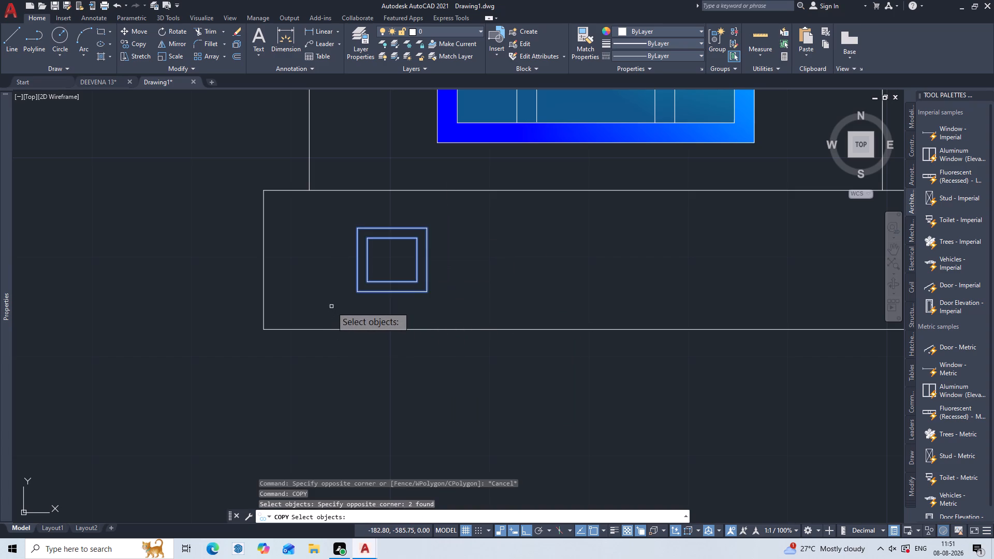
{"action": "key", "text": "Return"}
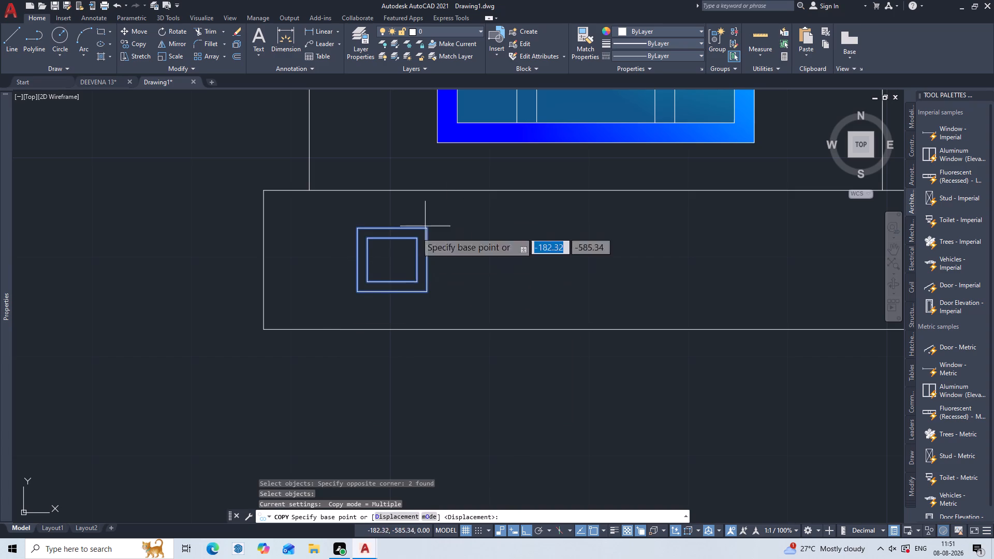
{"action": "triple_click", "coordinate": [390, 260]}
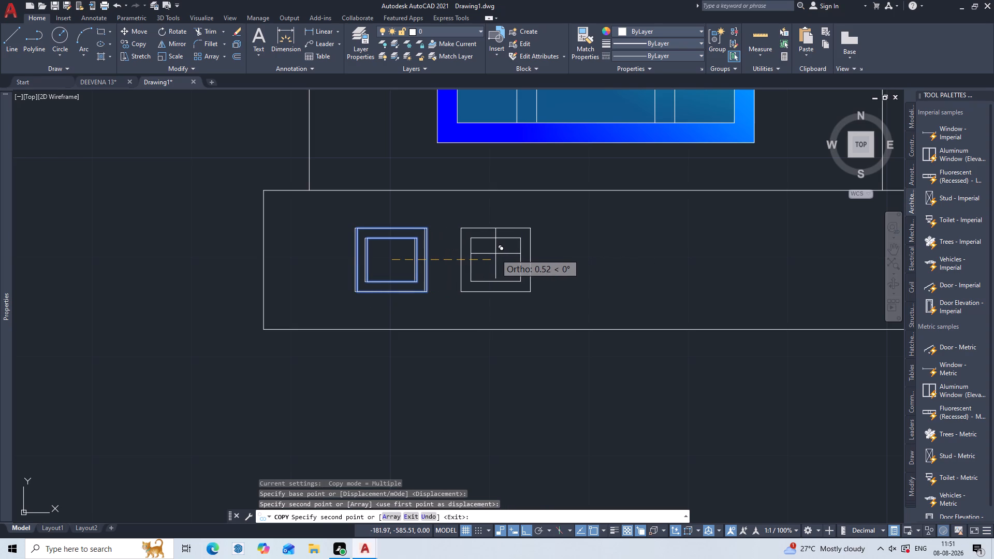
{"action": "key", "text": "a"}
{"action": "key", "text": "Return"}
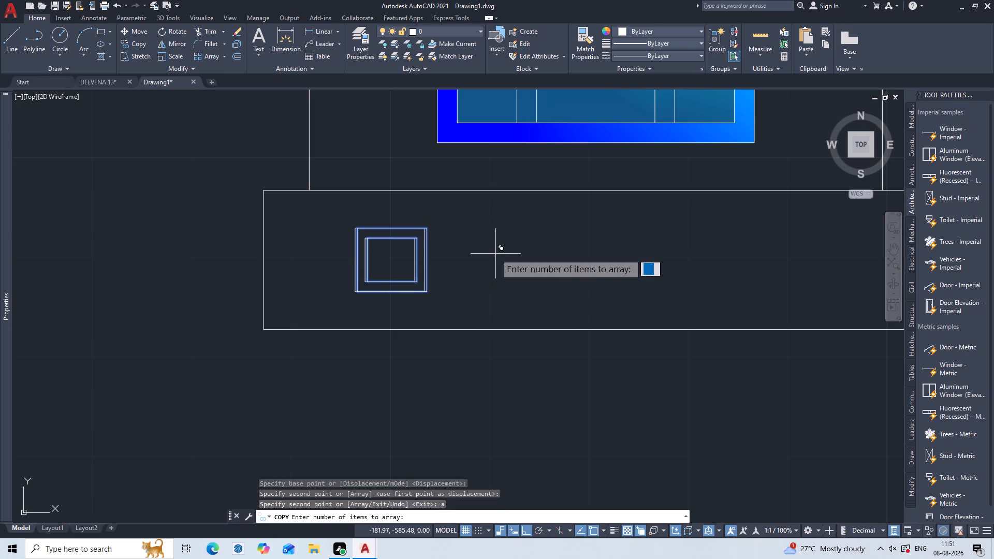
{"action": "key", "text": "5"}
{"action": "key", "text": "Return"}
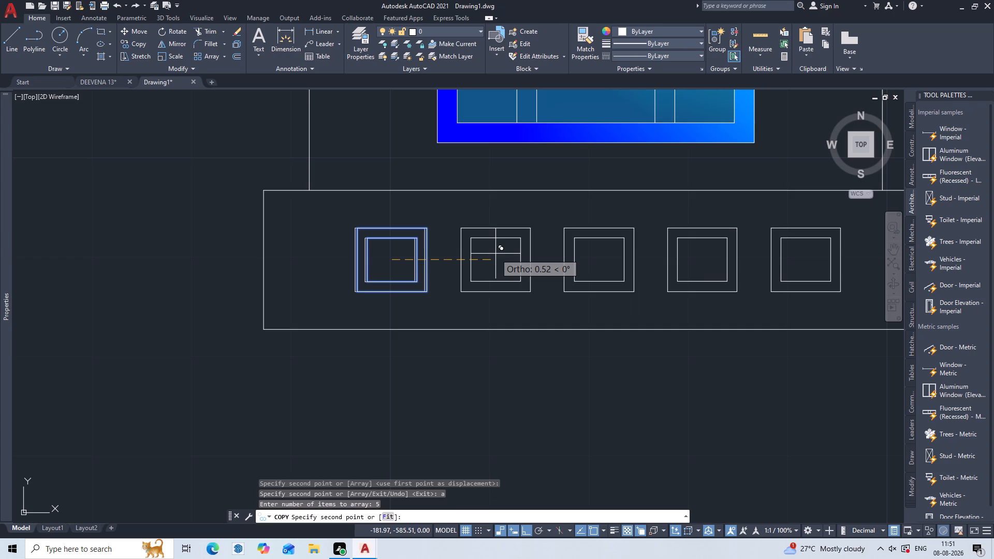
{"action": "double_click", "coordinate": [495, 254]}
{"action": "scroll", "coordinate": [531, 283], "scroll_direction": "down", "scroll_amount": 2}
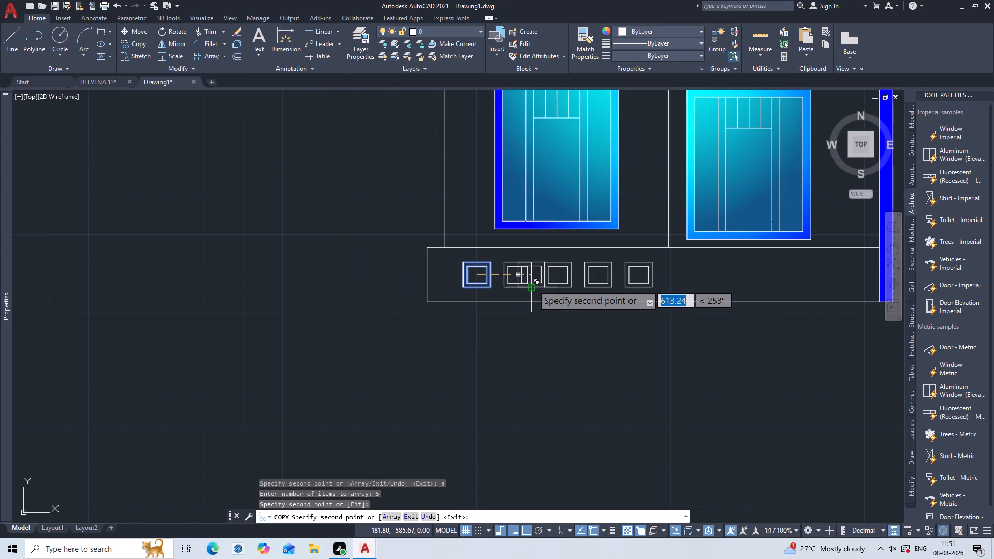
{"action": "key", "text": "Escape"}
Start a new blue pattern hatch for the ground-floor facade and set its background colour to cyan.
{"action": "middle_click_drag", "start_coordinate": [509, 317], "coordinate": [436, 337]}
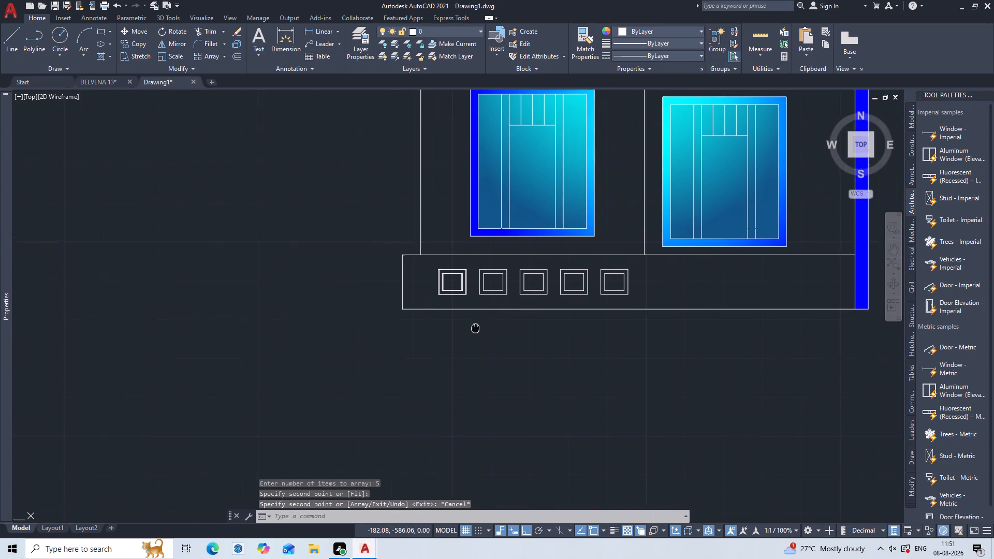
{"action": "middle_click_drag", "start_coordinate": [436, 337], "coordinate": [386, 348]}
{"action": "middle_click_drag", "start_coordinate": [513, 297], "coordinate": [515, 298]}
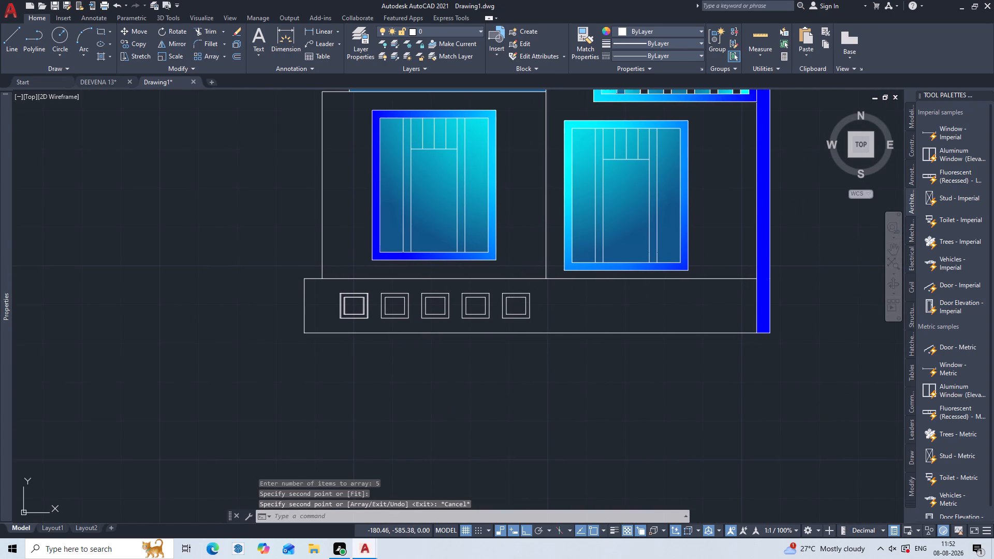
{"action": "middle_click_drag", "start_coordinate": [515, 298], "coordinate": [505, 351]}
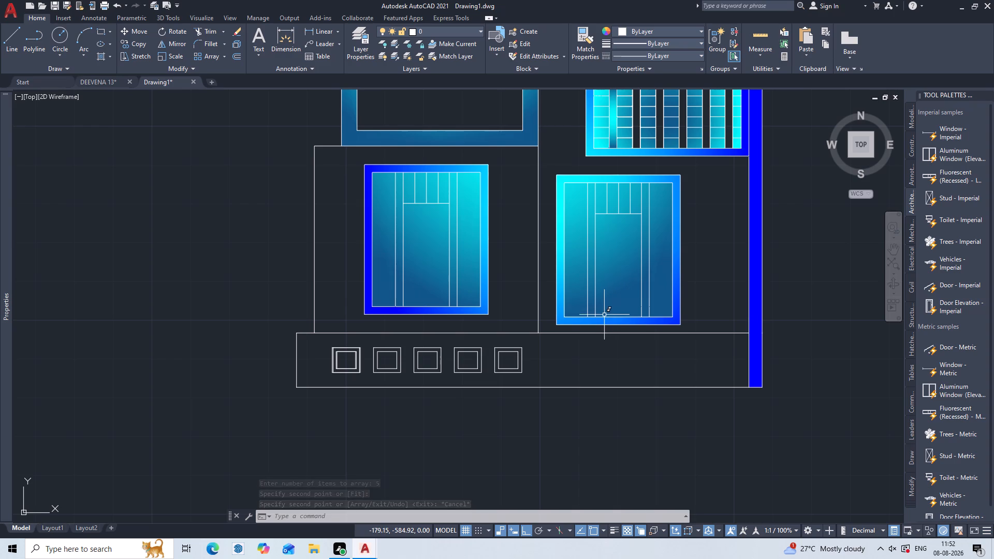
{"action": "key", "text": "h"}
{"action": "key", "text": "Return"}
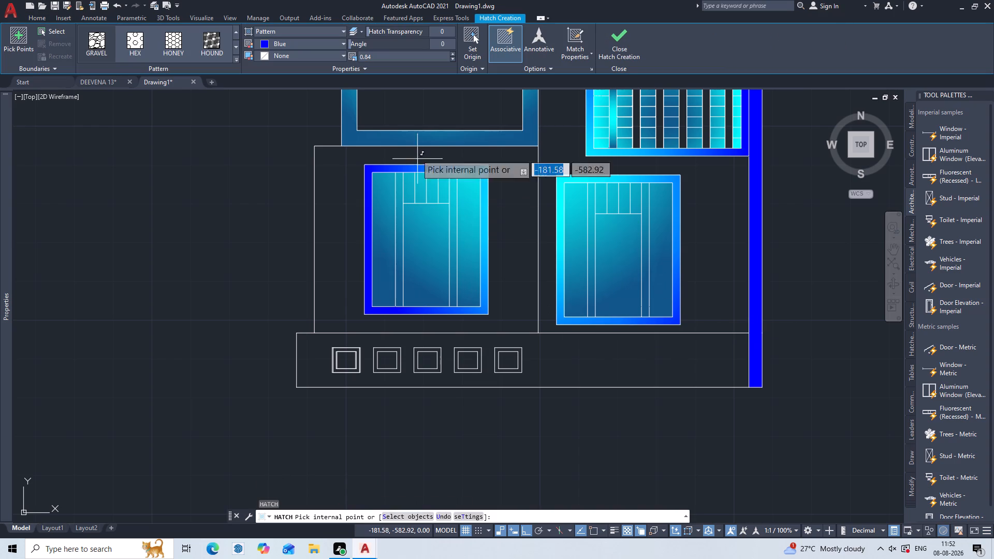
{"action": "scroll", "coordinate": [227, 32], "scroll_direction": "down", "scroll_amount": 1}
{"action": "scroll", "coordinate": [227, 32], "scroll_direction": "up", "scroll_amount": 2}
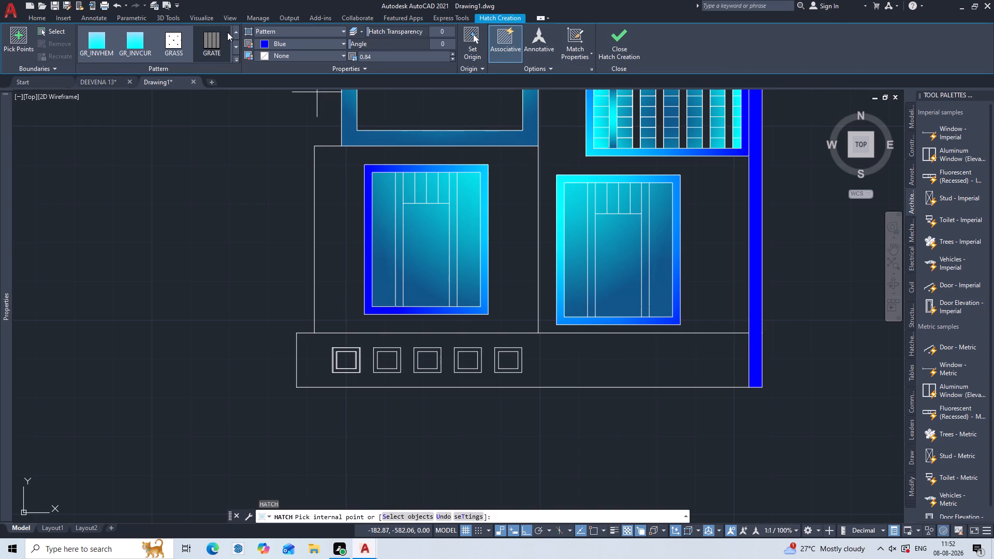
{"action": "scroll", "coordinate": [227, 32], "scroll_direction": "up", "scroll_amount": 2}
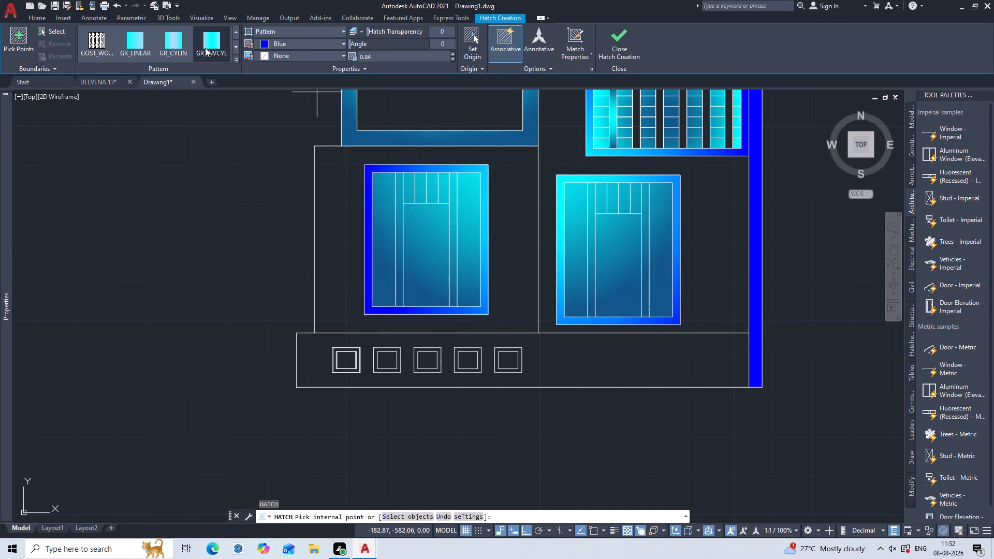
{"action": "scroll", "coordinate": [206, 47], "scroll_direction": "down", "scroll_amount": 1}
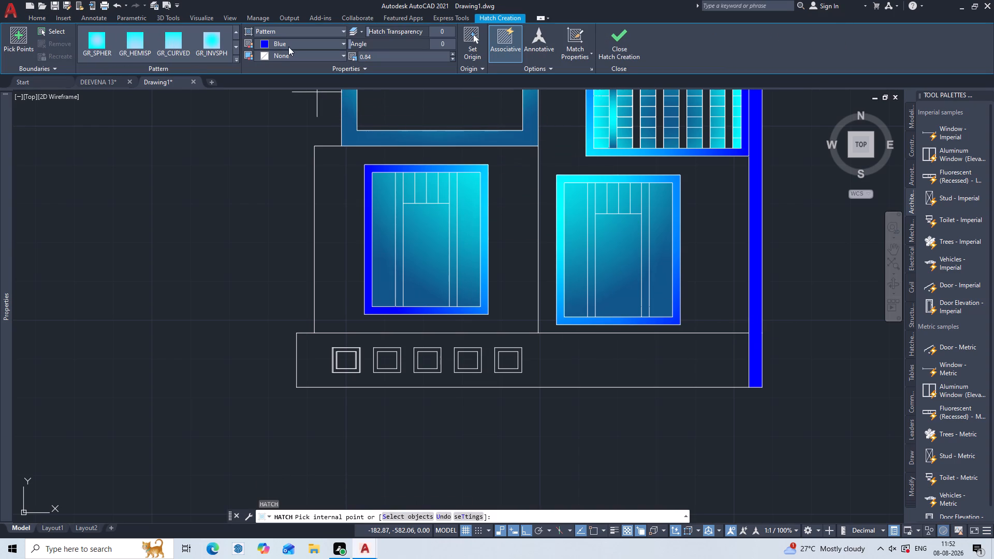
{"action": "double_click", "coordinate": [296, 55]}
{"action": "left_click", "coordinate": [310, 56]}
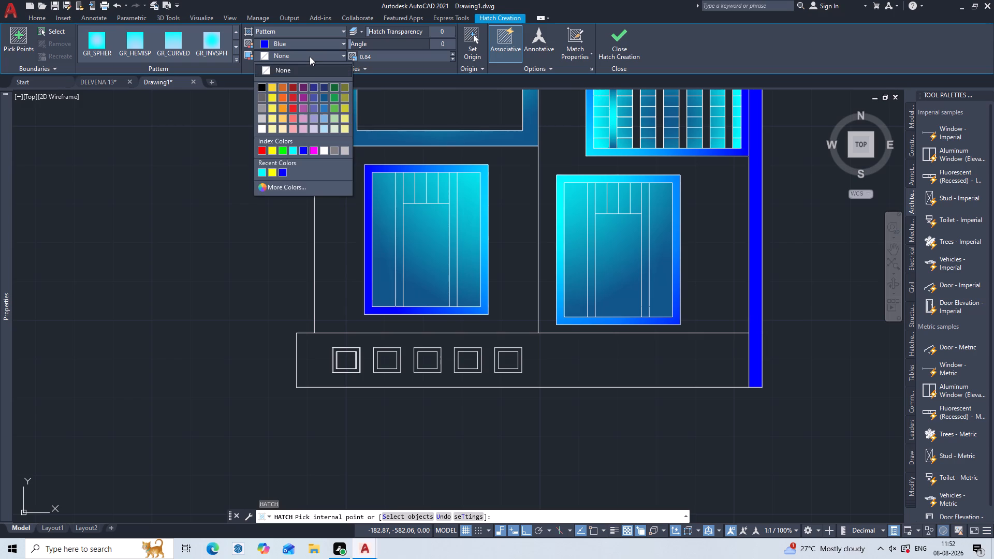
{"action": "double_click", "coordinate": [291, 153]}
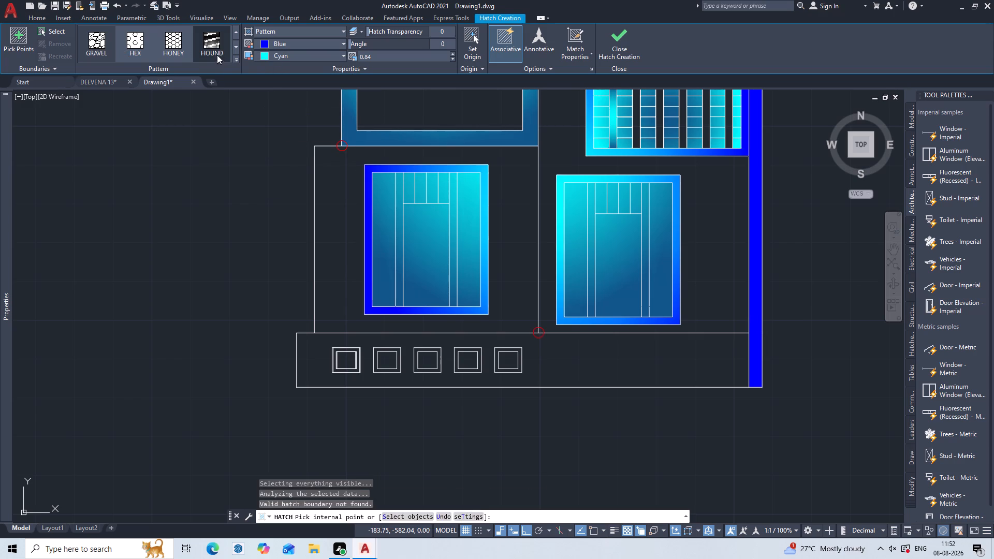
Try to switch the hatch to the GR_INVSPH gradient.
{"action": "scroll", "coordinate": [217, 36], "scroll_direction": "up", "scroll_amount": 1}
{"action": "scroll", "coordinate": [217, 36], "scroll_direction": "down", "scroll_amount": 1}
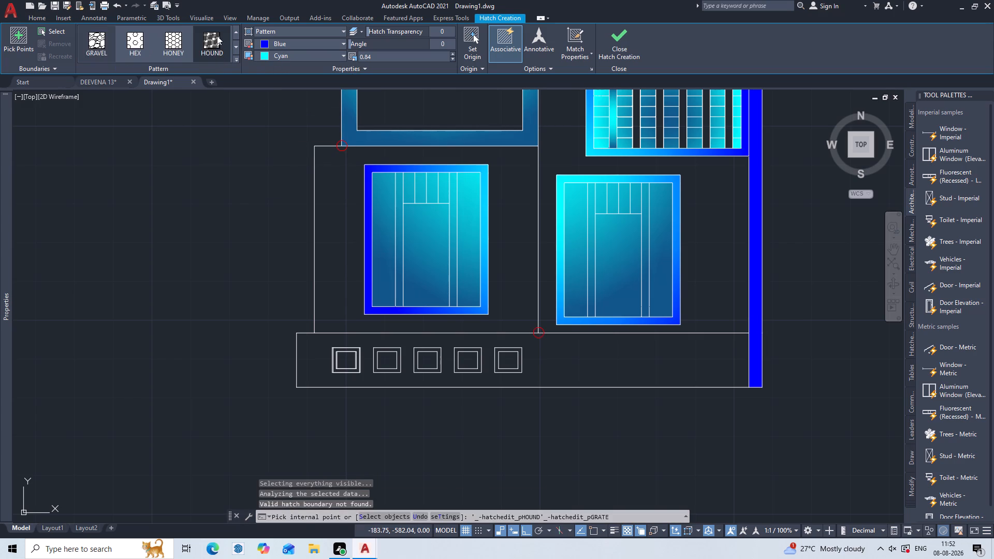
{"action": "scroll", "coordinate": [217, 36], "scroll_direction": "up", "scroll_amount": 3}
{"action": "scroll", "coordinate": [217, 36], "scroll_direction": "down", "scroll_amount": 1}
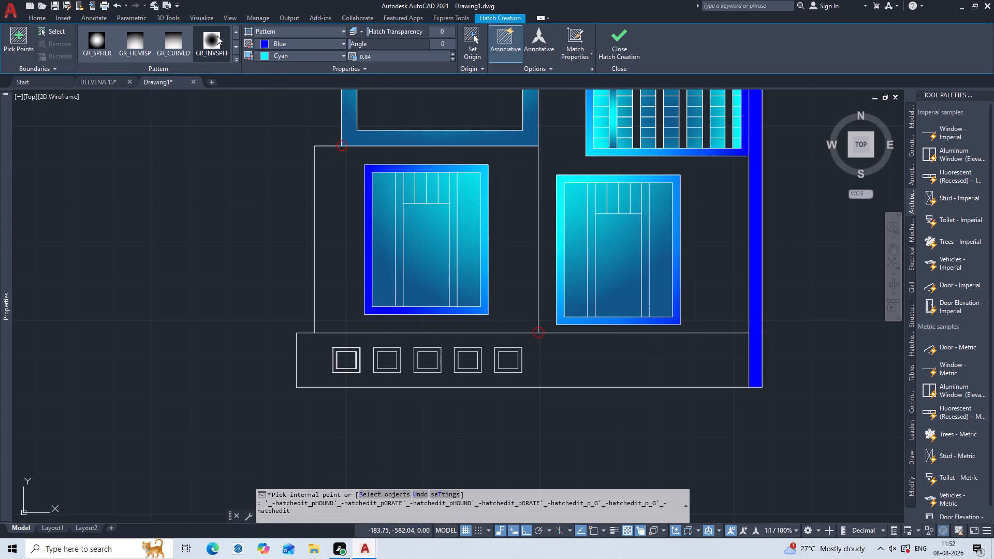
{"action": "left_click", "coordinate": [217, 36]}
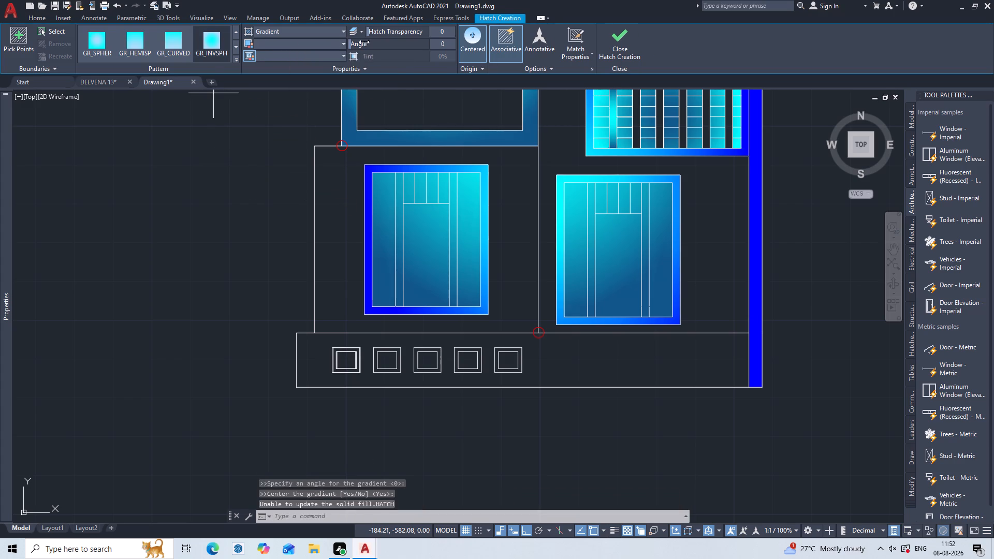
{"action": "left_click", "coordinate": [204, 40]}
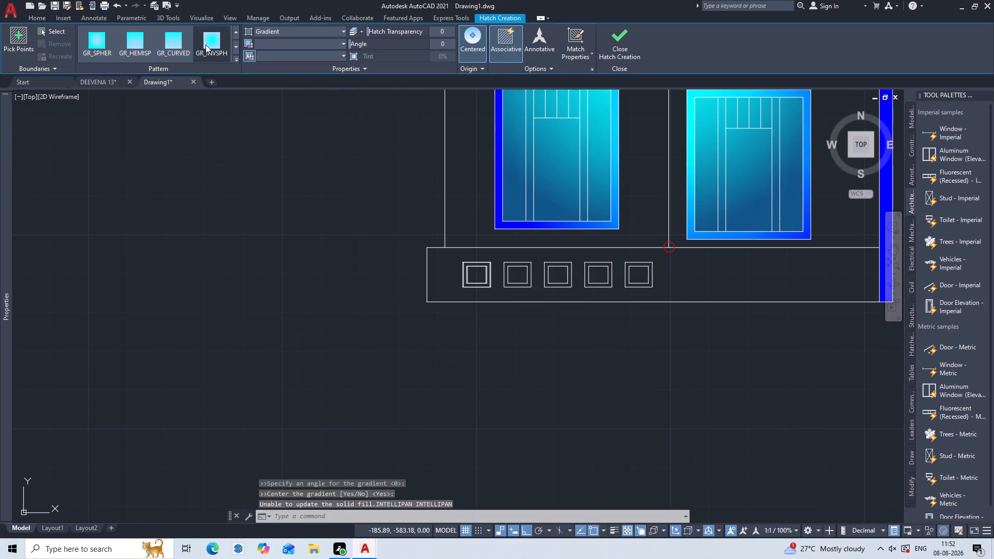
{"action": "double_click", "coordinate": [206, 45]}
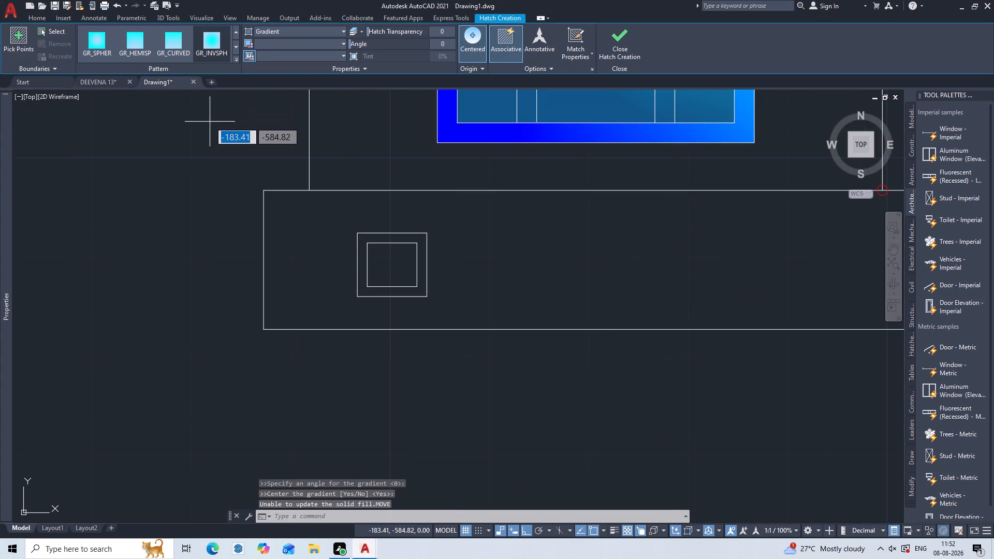
Cancel the hatch and undo back through the inward offset and the small rectangle in the base band.
{"action": "key", "text": "Escape"}
{"action": "key", "text": "ctrl+z"}
{"action": "key", "text": "ctrl+z"}
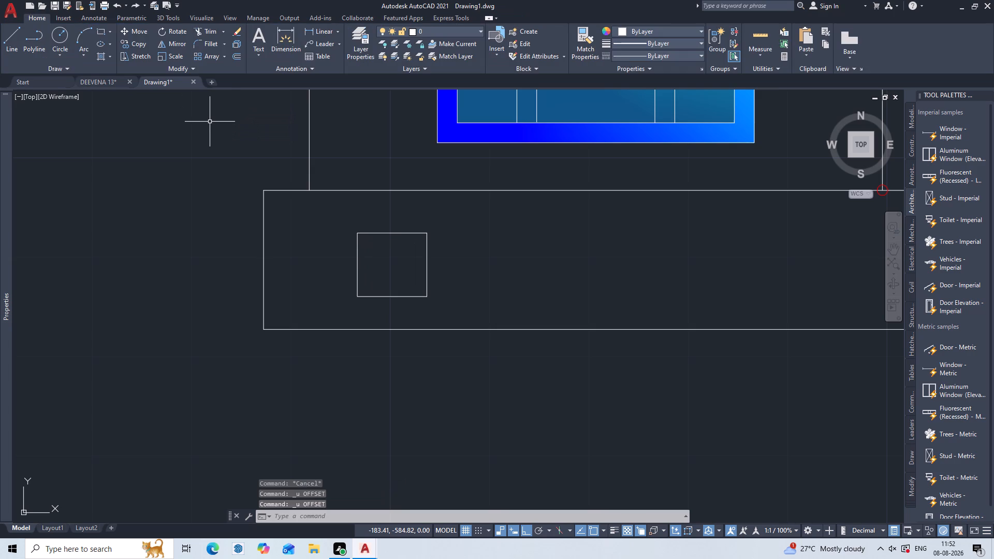
{"action": "key", "text": "ctrl+z"}
{"action": "scroll", "coordinate": [281, 157], "scroll_direction": "down", "scroll_amount": 2}
{"action": "middle_click_drag", "start_coordinate": [281, 157], "coordinate": [285, 273]}
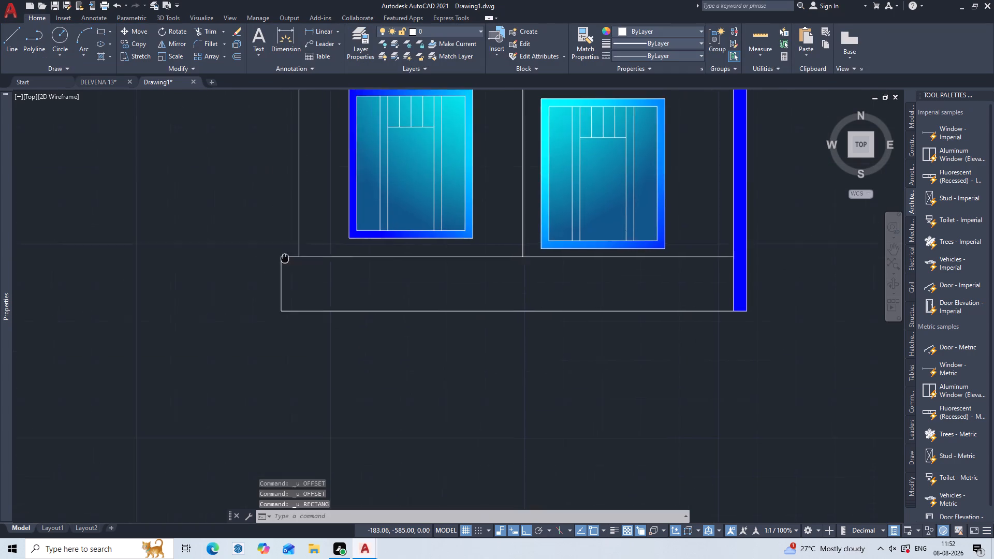
{"action": "middle_click_drag", "start_coordinate": [285, 273], "coordinate": [281, 317]}
{"action": "middle_click_drag", "start_coordinate": [272, 220], "coordinate": [248, 368]}
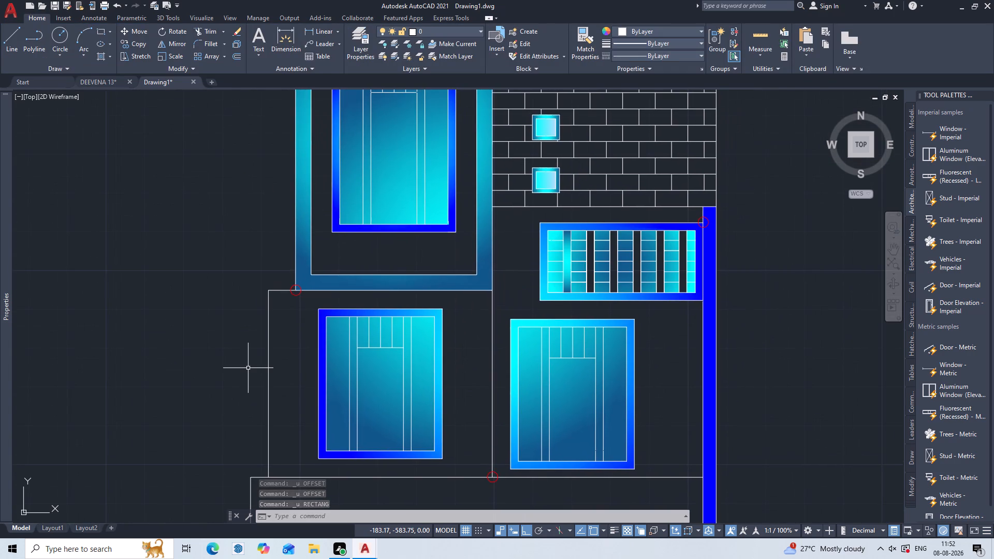
{"action": "key", "text": "Escape"}
{"action": "key", "text": "Escape"}
{"action": "key", "text": "Escape"}
{"action": "key", "text": "Escape"}
{"action": "key", "text": "Escape"}
{"action": "key", "text": "Escape"}
{"action": "key", "text": "Escape"}
{"action": "key", "text": "Escape"}
{"action": "key", "text": "Escape"}
Draw a rectangle 0.35 long and 0.32 wide inside the base band, near its left end.
{"action": "scroll", "coordinate": [248, 368], "scroll_direction": "down", "scroll_amount": 1}
{"action": "middle_click_drag", "start_coordinate": [248, 368], "coordinate": [363, 187]}
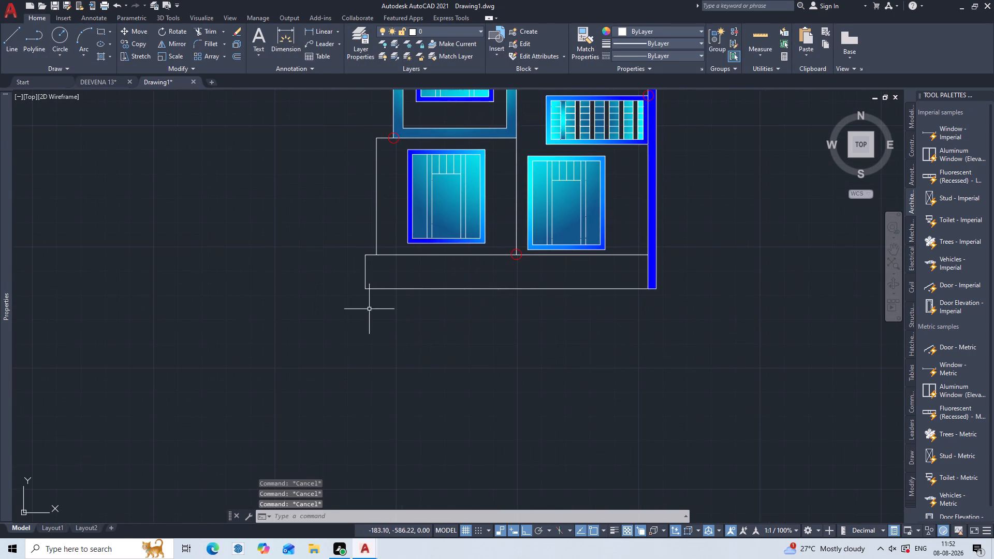
{"action": "scroll", "coordinate": [422, 261], "scroll_direction": "up", "scroll_amount": 4}
{"action": "key", "text": "r"}
{"action": "key", "text": "e"}
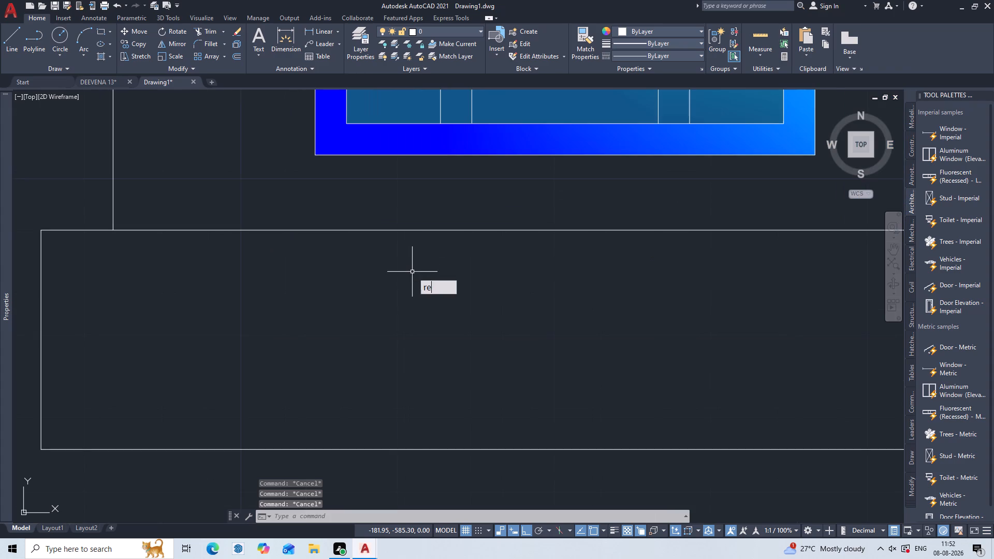
{"action": "key", "text": "c"}
{"action": "key", "text": "Return"}
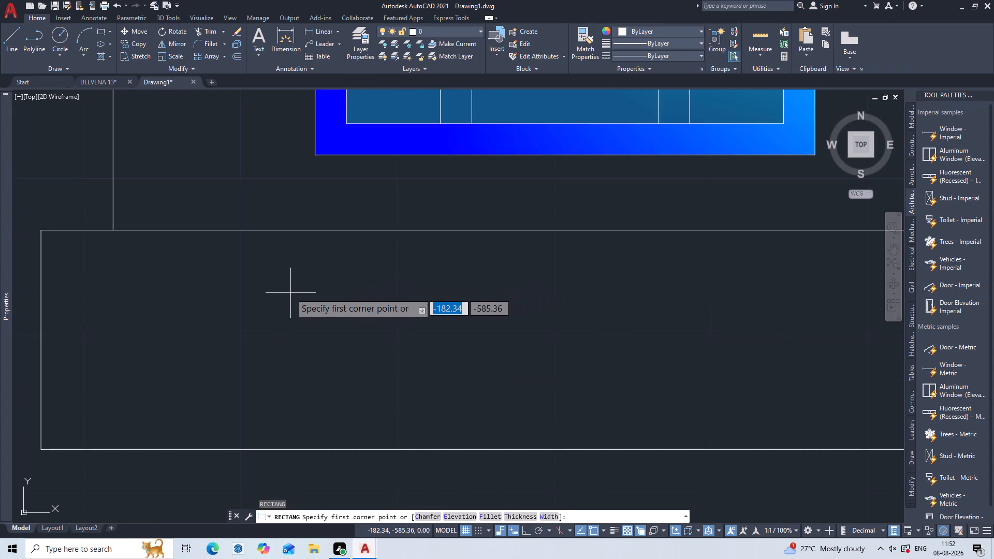
{"action": "left_click", "coordinate": [184, 293]}
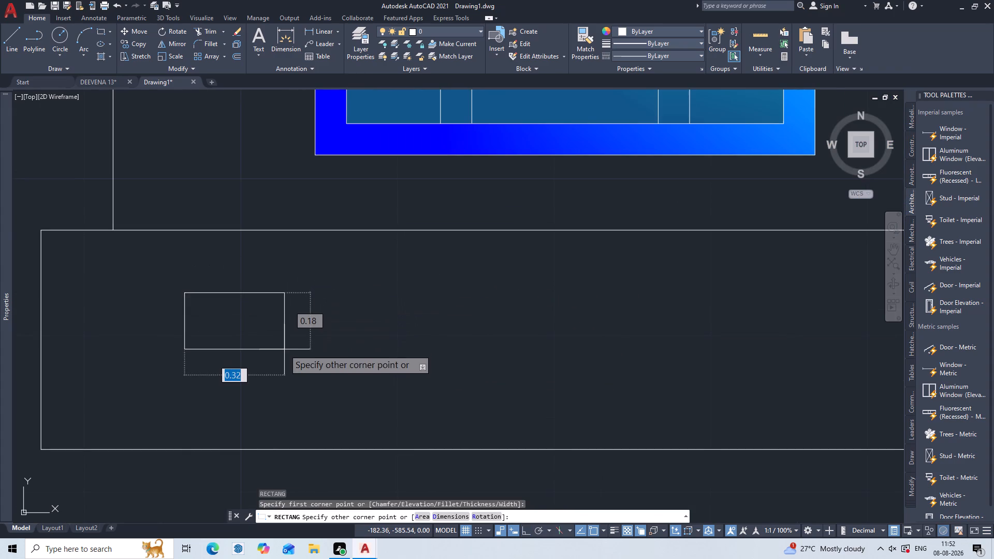
{"action": "key", "text": "d"}
{"action": "key", "text": "Return"}
{"action": "type", "text": "0.35"}
{"action": "key", "text": "Return"}
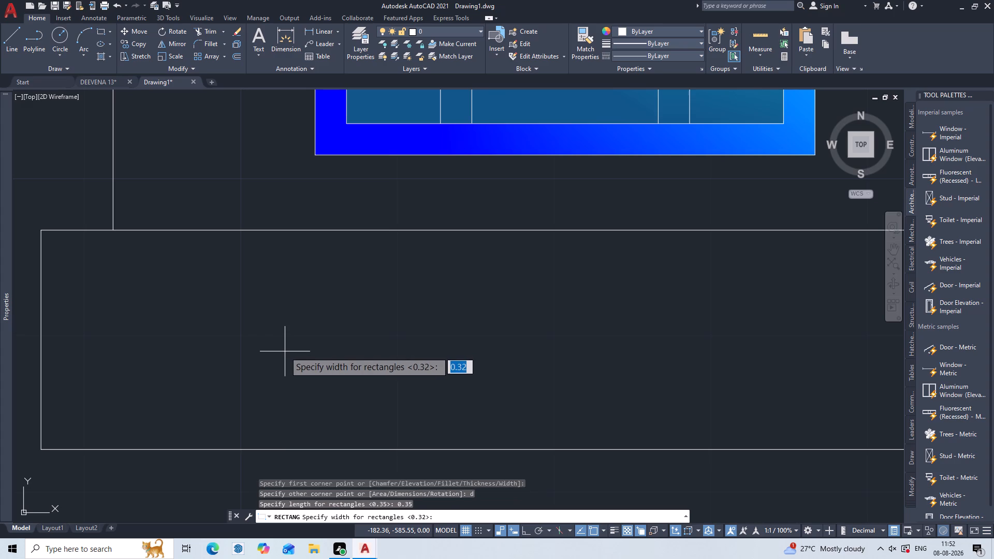
{"action": "key", "text": "Return"}
{"action": "double_click", "coordinate": [284, 355]}
{"action": "key", "text": "Escape"}
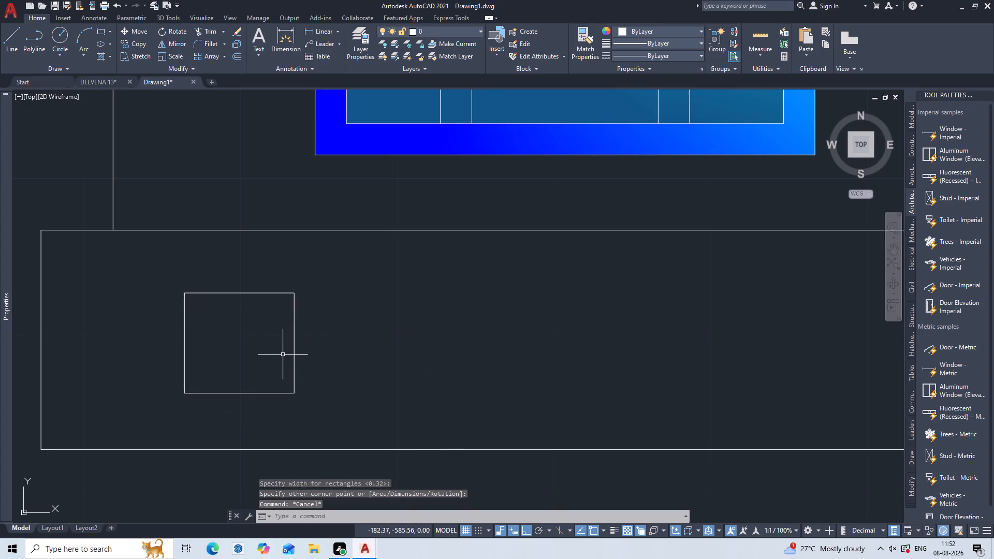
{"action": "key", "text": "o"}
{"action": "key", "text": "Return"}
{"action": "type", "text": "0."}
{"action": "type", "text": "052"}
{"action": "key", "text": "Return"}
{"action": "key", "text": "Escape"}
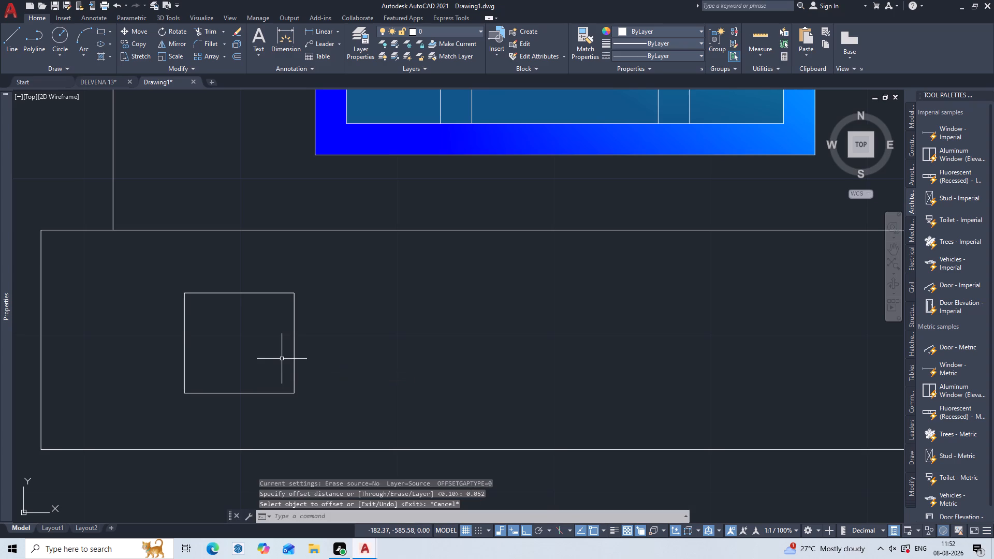
Offset the small rectangle in the base band inward by 0.05.
{"action": "key", "text": "o"}
{"action": "key", "text": "Return"}
{"action": "type", "text": "0."}
{"action": "type", "text": "05"}
{"action": "key", "text": "Return"}
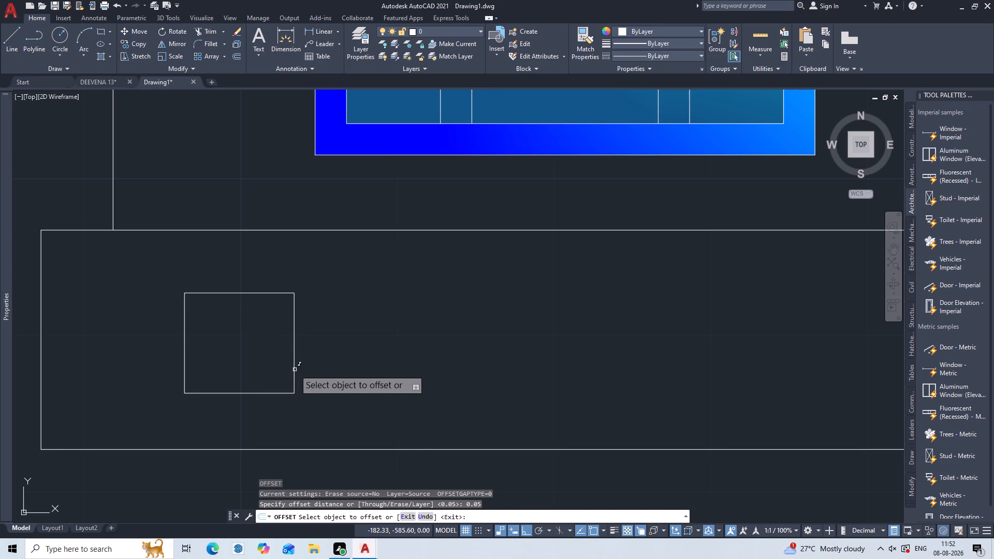
{"action": "left_click", "coordinate": [295, 370]}
{"action": "left_click", "coordinate": [285, 365]}
{"action": "key", "text": "Escape"}
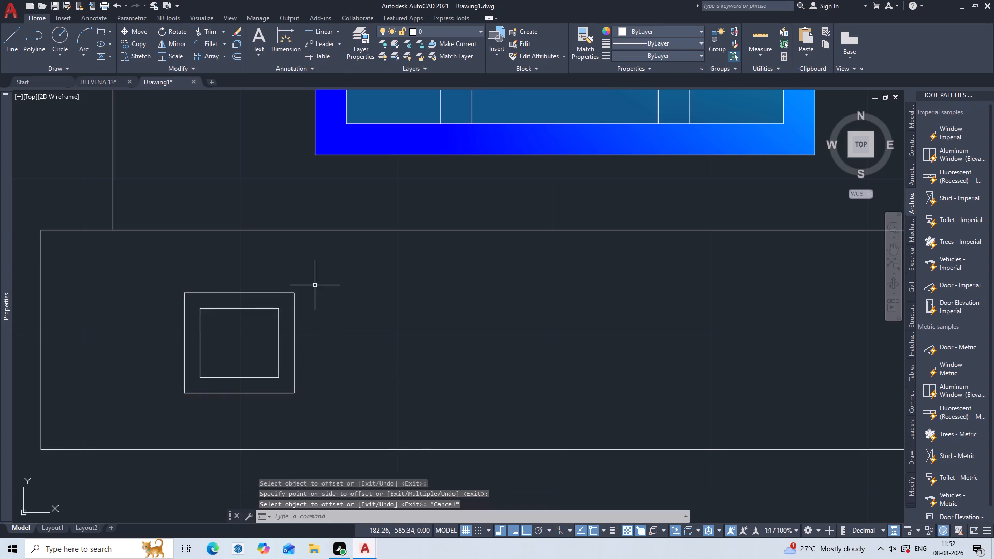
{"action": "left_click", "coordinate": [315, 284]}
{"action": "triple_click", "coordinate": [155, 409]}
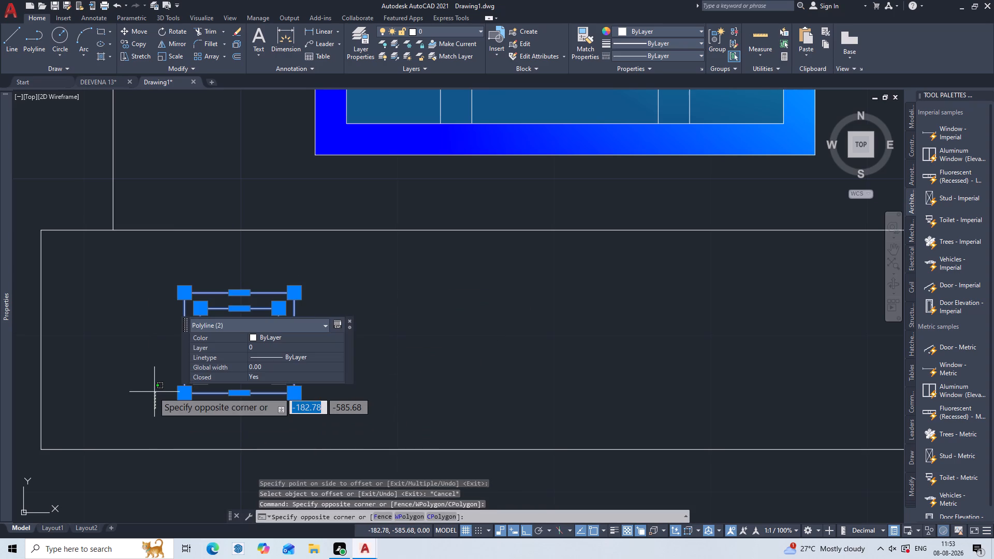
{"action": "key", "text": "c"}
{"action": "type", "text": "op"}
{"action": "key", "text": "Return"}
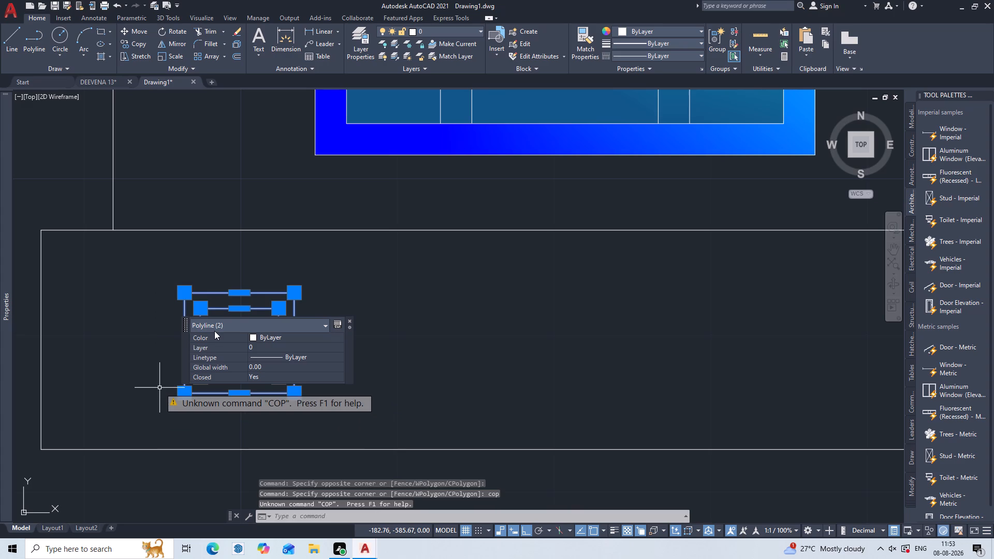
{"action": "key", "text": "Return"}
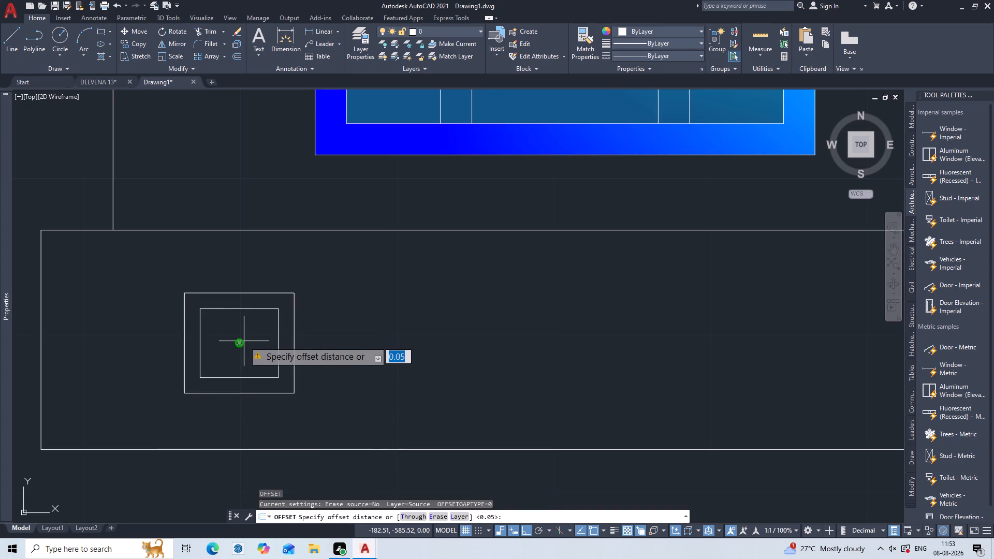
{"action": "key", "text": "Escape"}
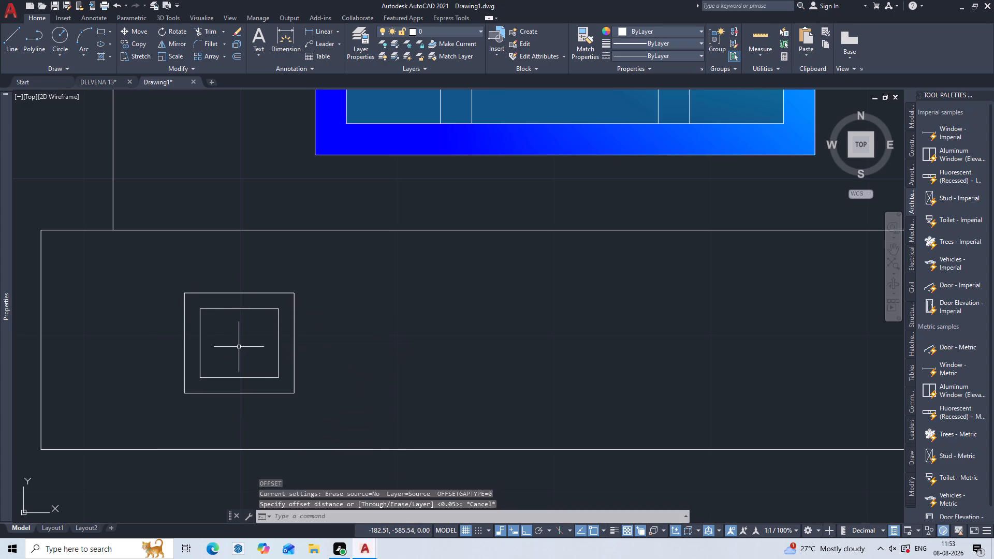
Copy the nested rectangles in the base band as a horizontal array of 5 items spaced about 0.45 apart.
{"action": "type", "text": "cop"}
{"action": "key", "text": "Return"}
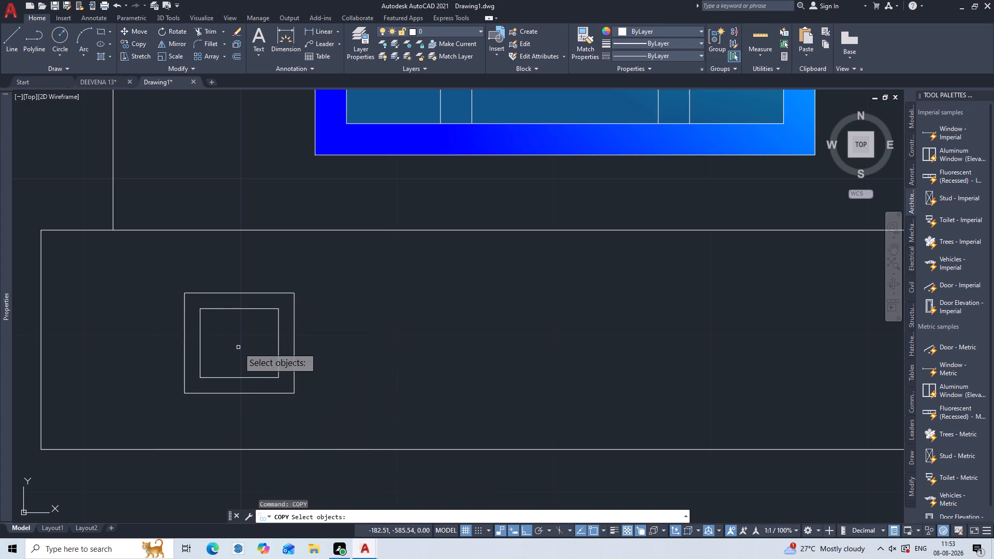
{"action": "left_click", "coordinate": [311, 279]}
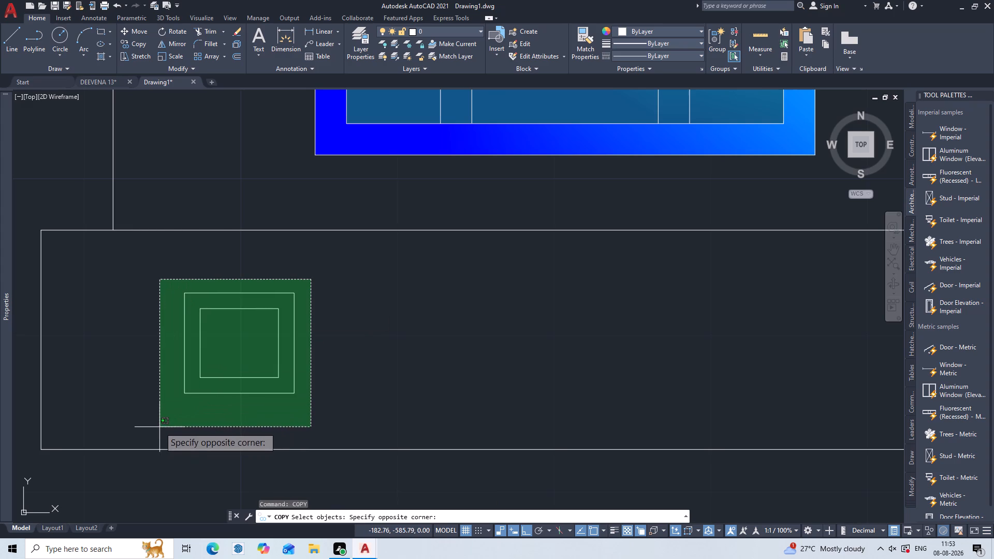
{"action": "double_click", "coordinate": [160, 418]}
{"action": "key", "text": "Return"}
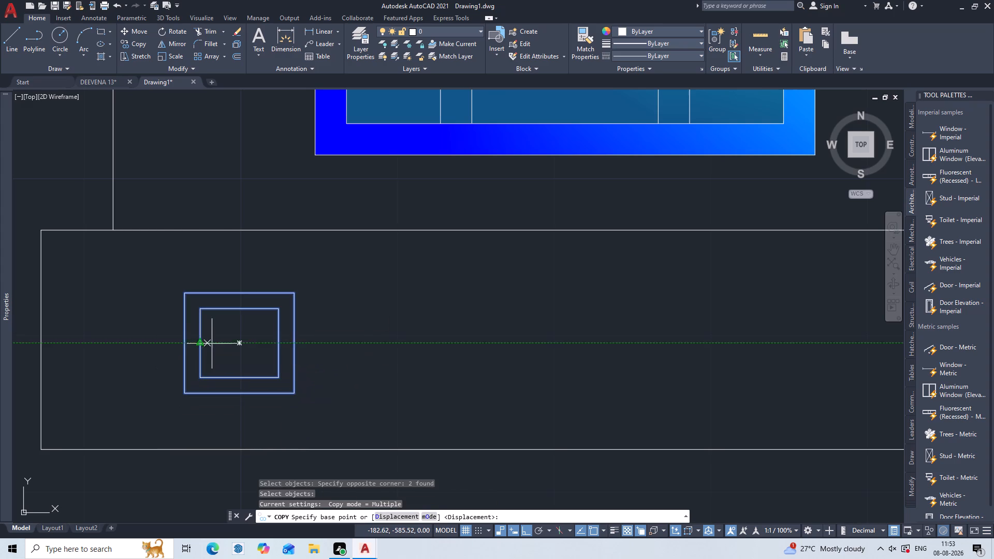
{"action": "double_click", "coordinate": [241, 345]}
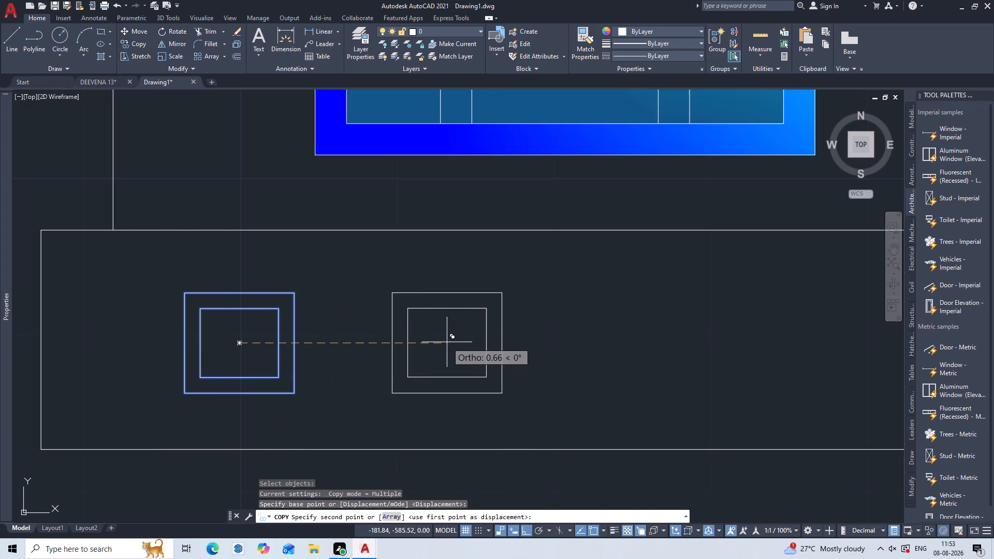
{"action": "key", "text": "a"}
{"action": "key", "text": "Return"}
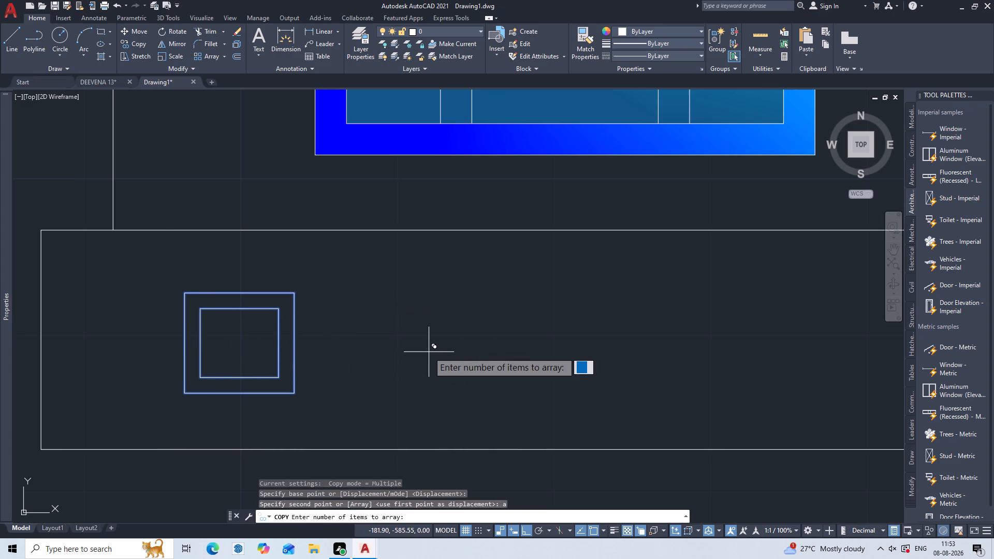
{"action": "key", "text": "5"}
{"action": "key", "text": "Return"}
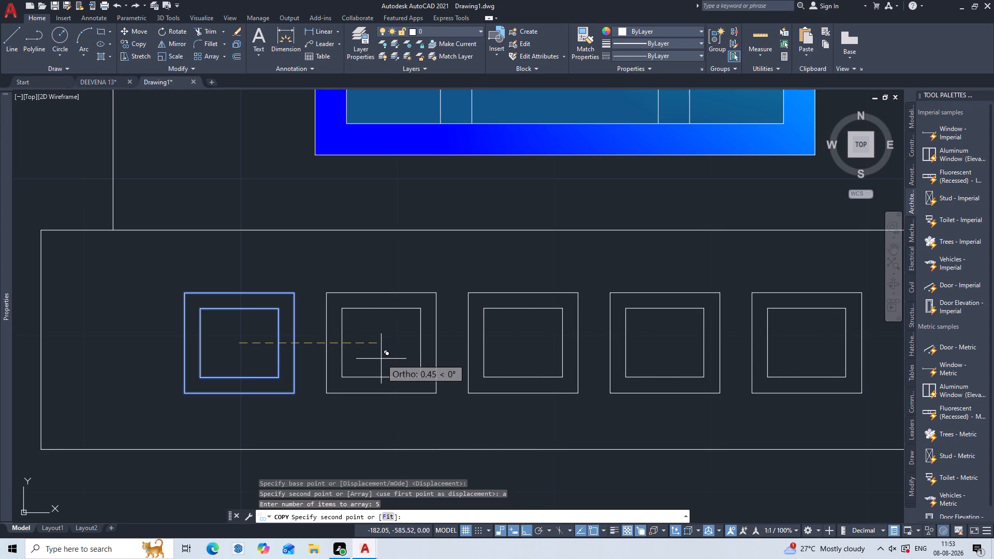
{"action": "triple_click", "coordinate": [381, 359]}
{"action": "key", "text": "Escape"}
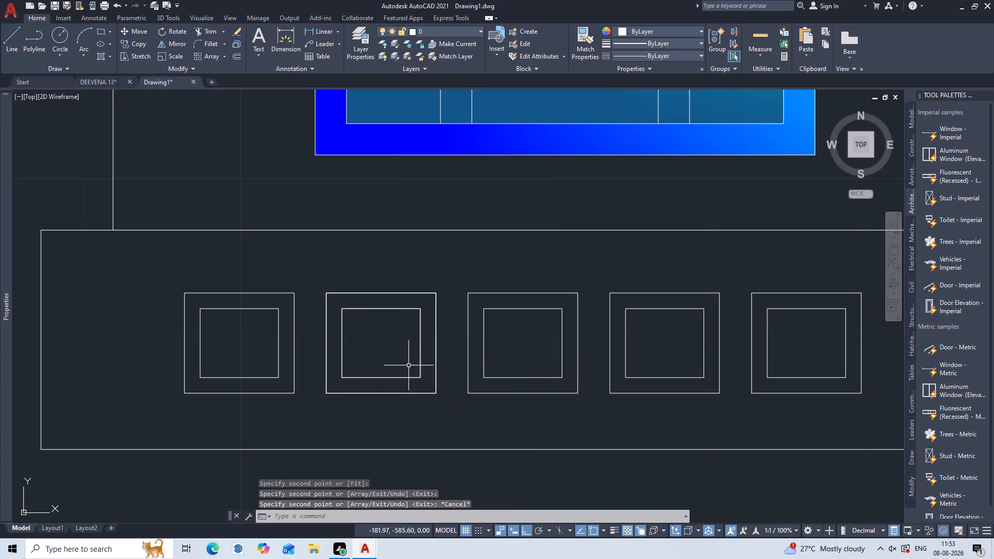
{"action": "scroll", "coordinate": [450, 340], "scroll_direction": "down", "scroll_amount": 2}
{"action": "middle_click_drag", "start_coordinate": [464, 344], "coordinate": [443, 273]}
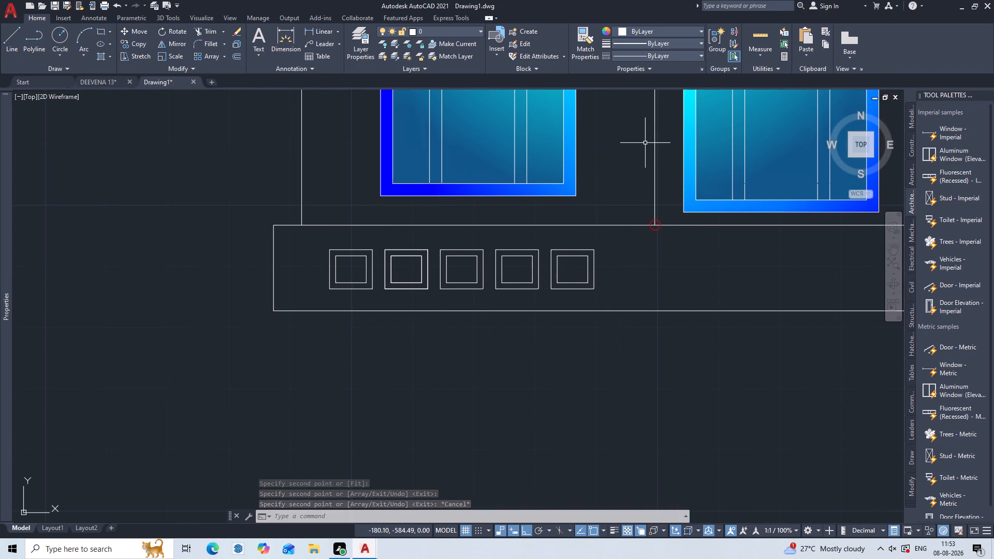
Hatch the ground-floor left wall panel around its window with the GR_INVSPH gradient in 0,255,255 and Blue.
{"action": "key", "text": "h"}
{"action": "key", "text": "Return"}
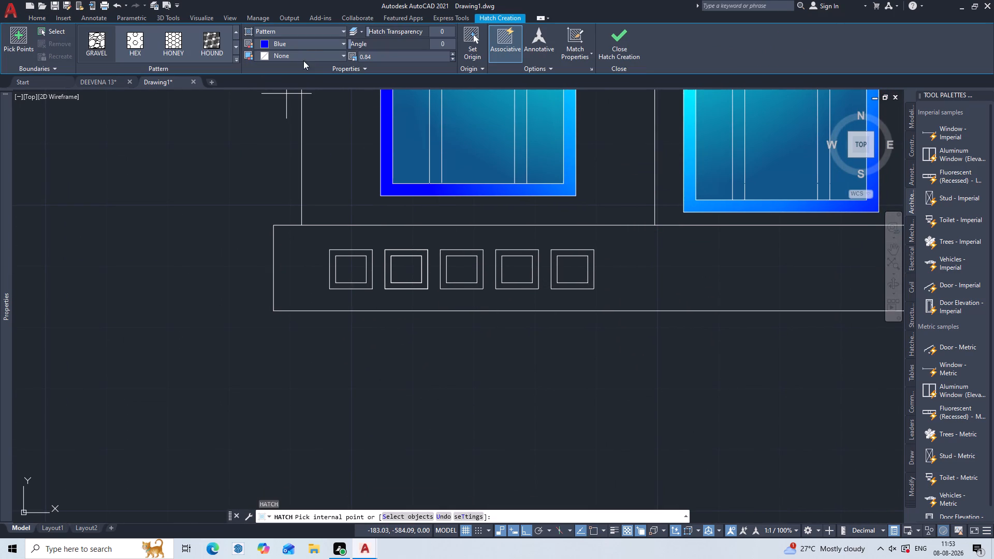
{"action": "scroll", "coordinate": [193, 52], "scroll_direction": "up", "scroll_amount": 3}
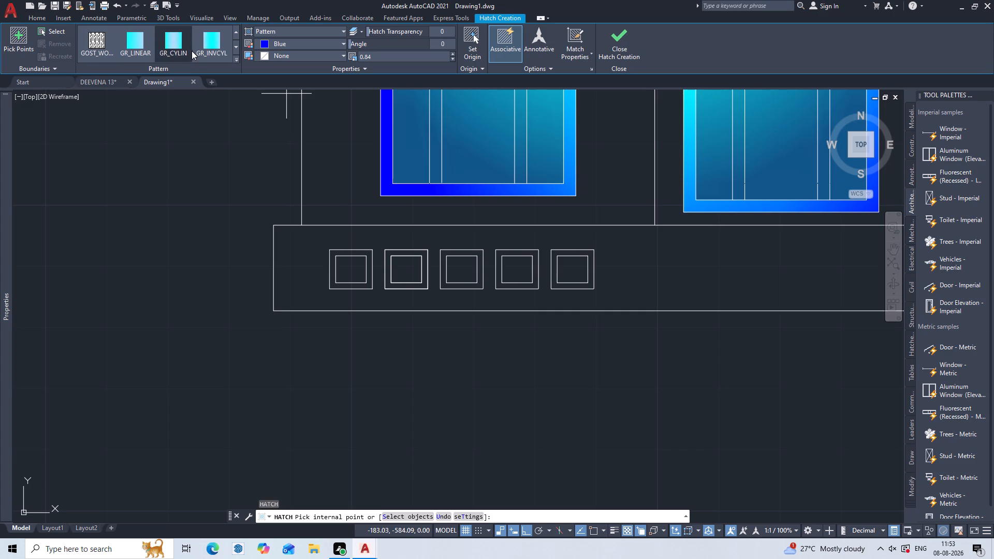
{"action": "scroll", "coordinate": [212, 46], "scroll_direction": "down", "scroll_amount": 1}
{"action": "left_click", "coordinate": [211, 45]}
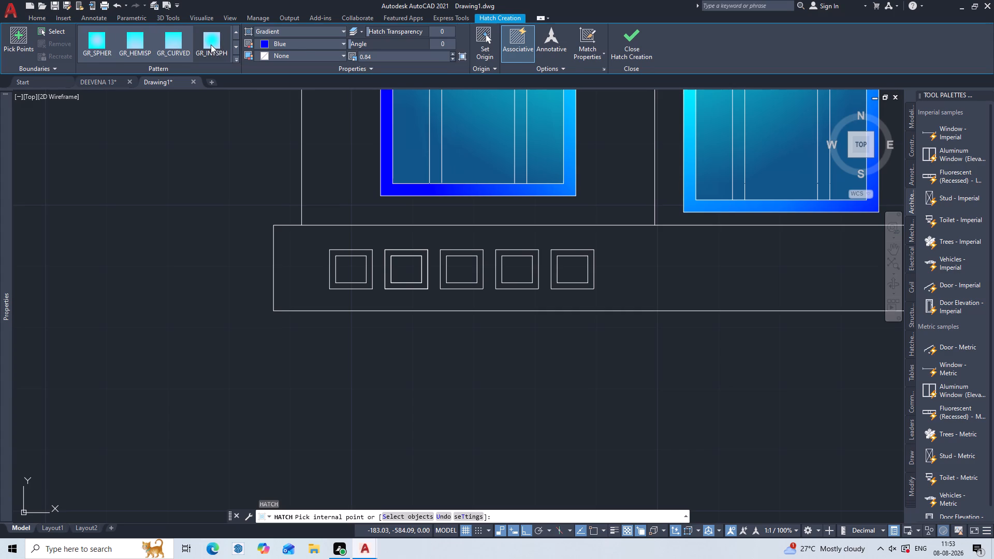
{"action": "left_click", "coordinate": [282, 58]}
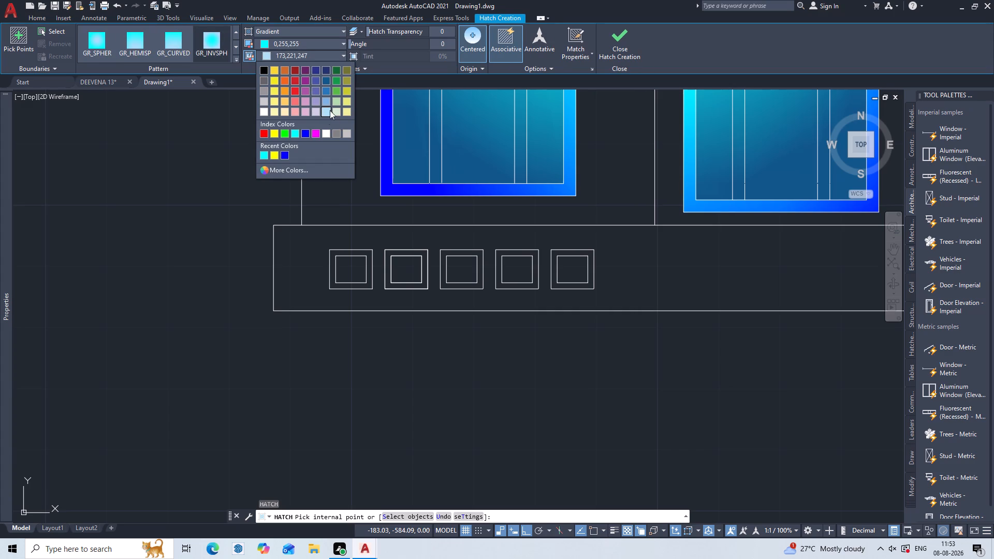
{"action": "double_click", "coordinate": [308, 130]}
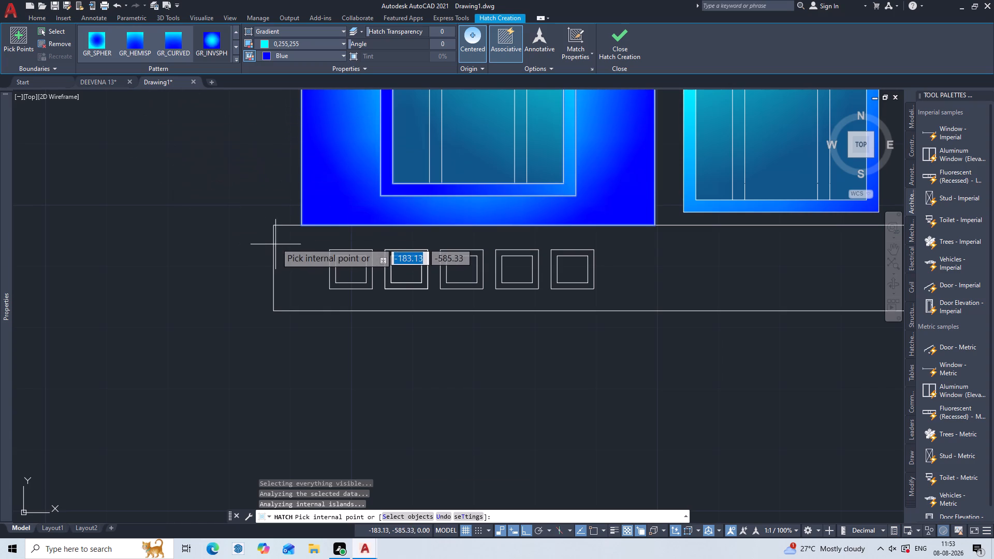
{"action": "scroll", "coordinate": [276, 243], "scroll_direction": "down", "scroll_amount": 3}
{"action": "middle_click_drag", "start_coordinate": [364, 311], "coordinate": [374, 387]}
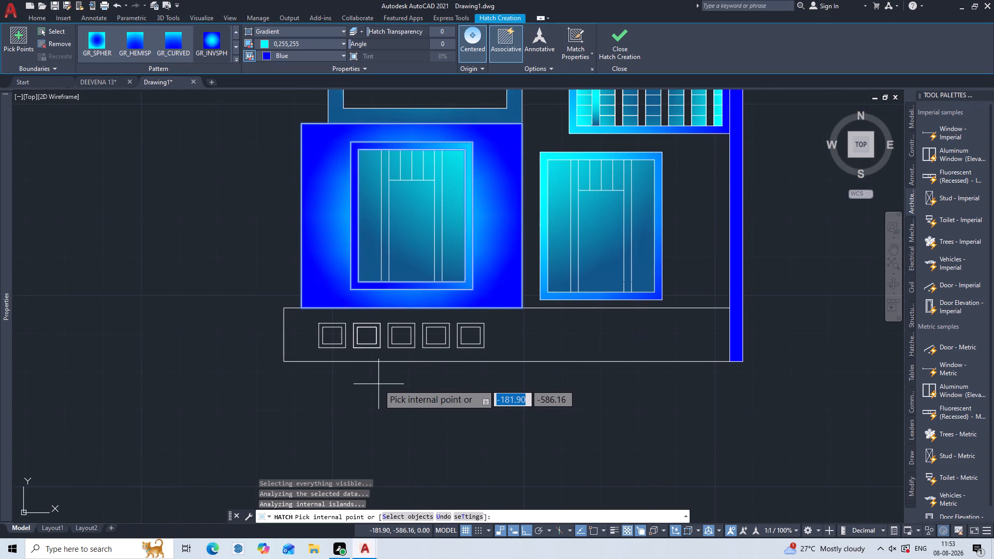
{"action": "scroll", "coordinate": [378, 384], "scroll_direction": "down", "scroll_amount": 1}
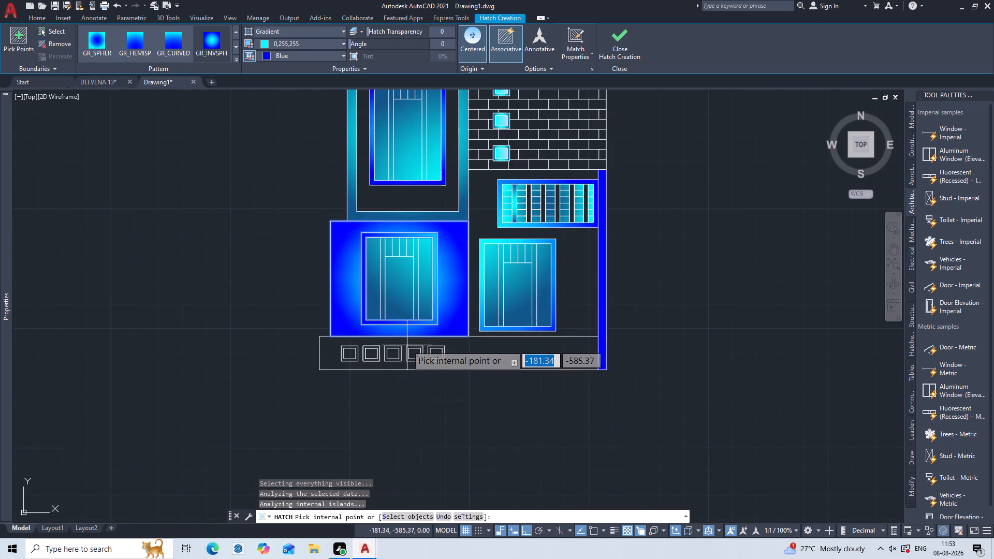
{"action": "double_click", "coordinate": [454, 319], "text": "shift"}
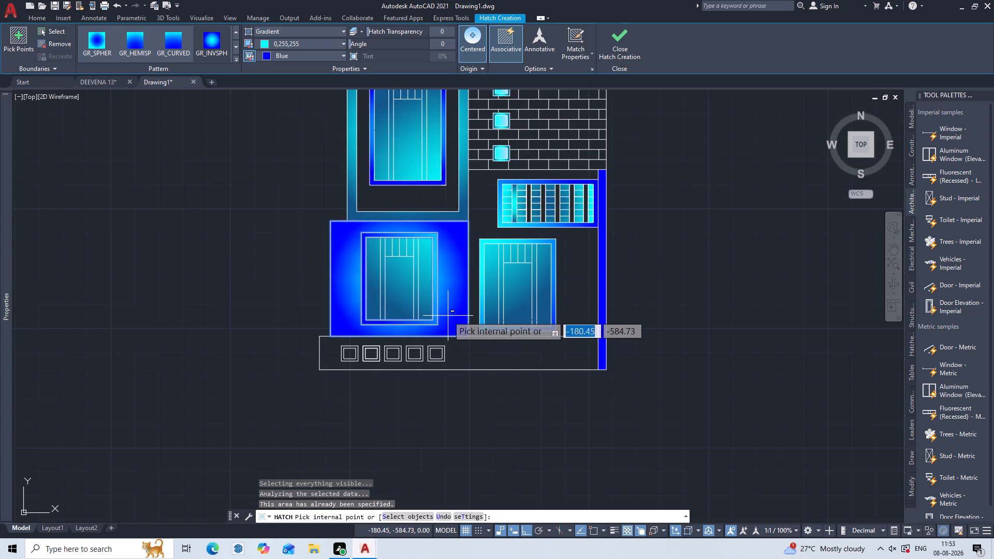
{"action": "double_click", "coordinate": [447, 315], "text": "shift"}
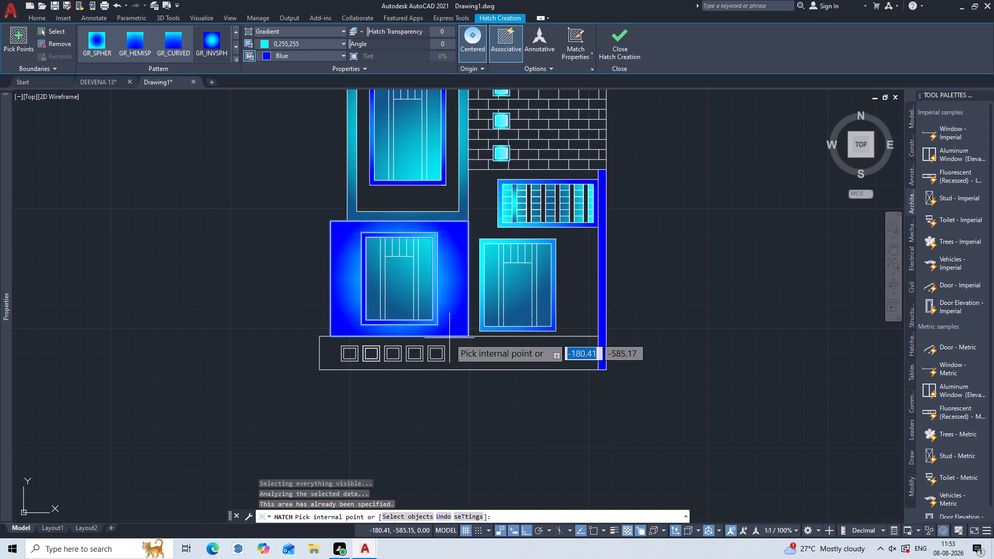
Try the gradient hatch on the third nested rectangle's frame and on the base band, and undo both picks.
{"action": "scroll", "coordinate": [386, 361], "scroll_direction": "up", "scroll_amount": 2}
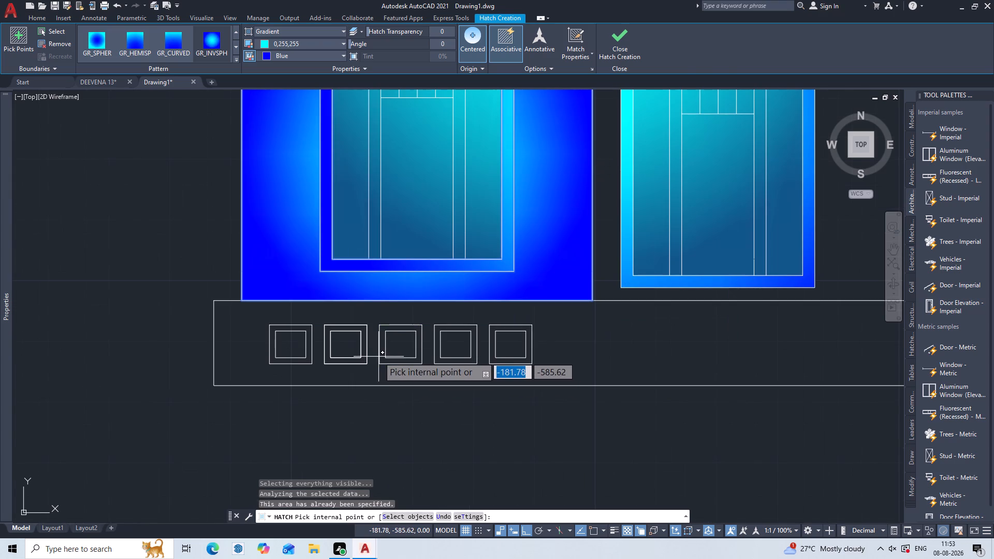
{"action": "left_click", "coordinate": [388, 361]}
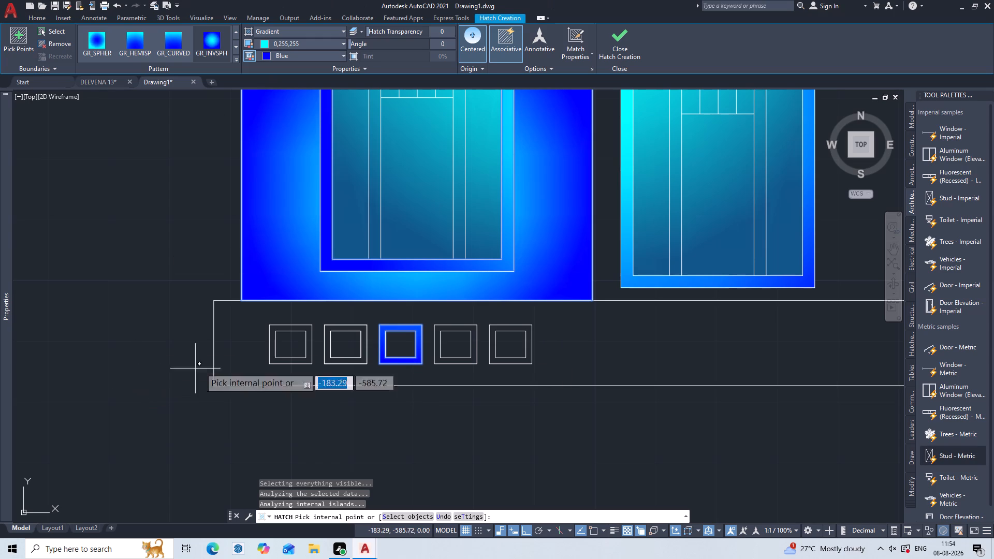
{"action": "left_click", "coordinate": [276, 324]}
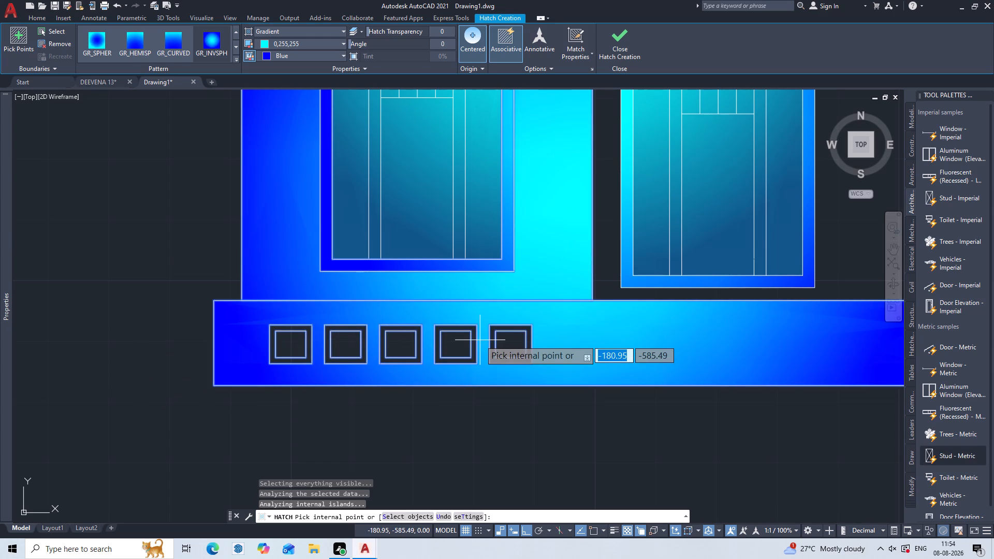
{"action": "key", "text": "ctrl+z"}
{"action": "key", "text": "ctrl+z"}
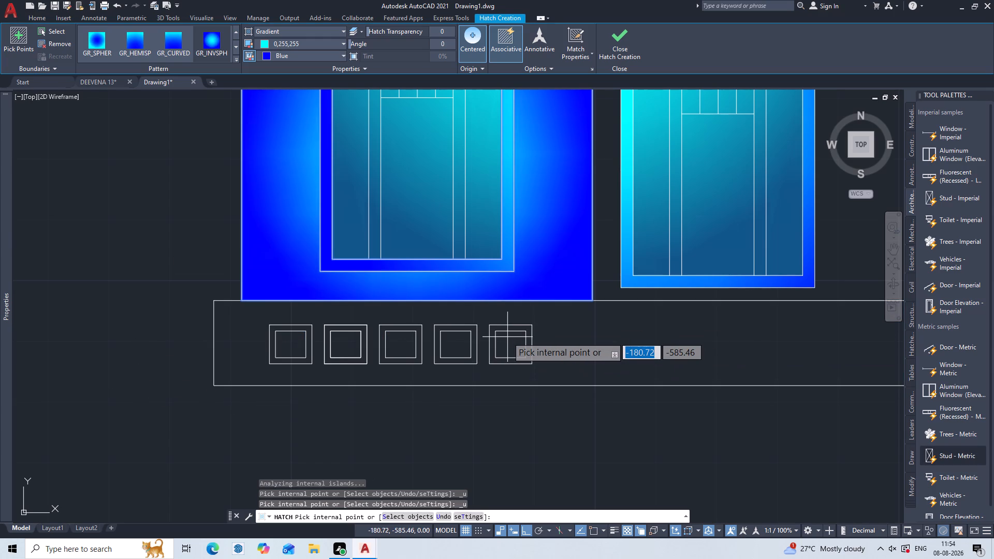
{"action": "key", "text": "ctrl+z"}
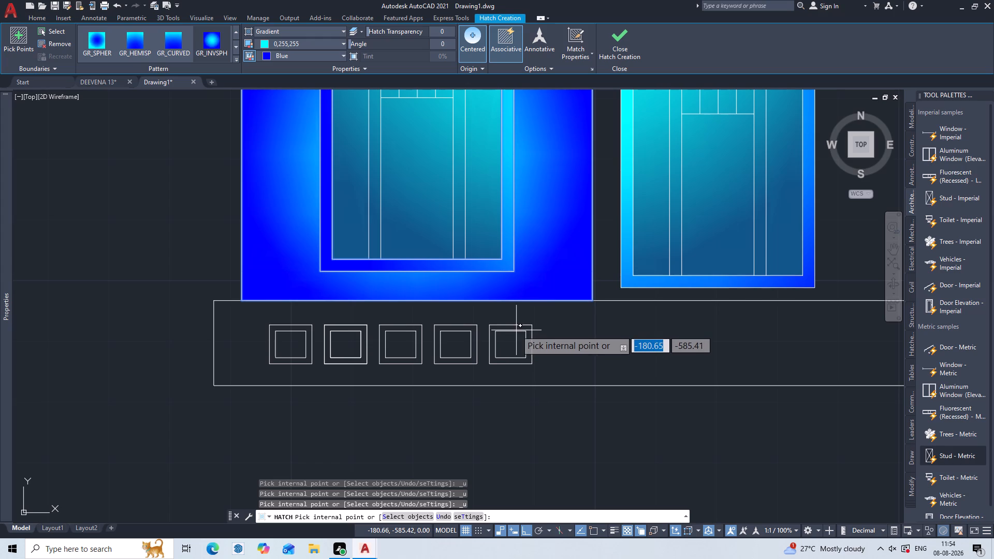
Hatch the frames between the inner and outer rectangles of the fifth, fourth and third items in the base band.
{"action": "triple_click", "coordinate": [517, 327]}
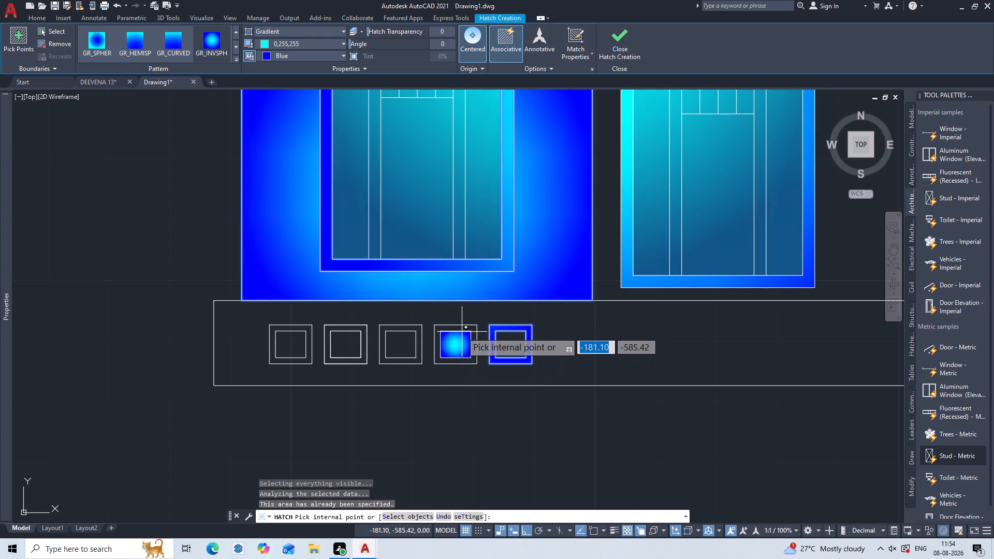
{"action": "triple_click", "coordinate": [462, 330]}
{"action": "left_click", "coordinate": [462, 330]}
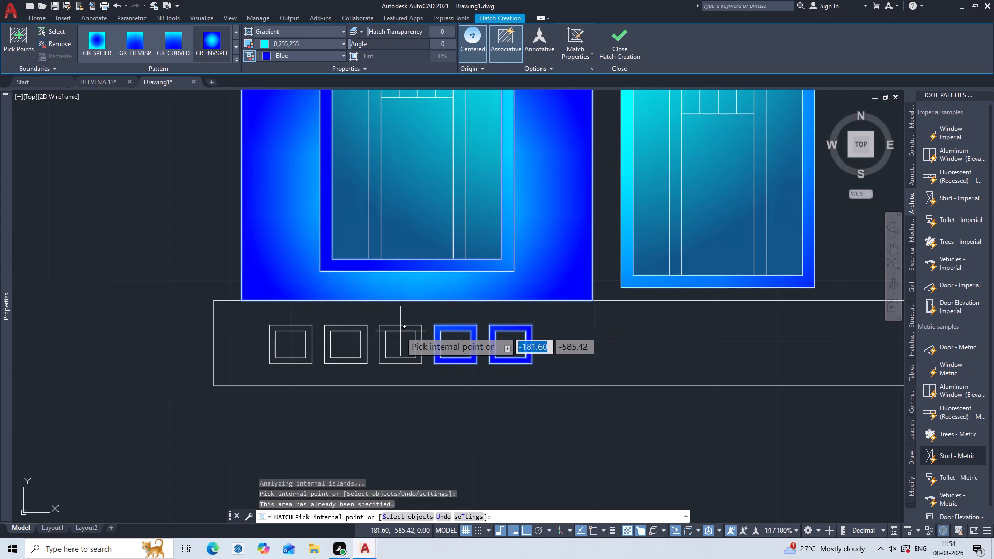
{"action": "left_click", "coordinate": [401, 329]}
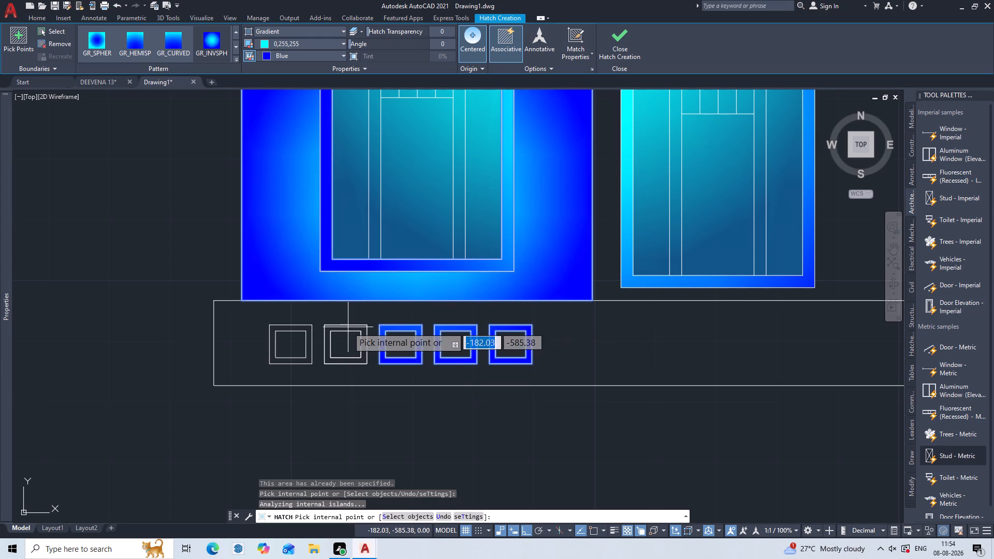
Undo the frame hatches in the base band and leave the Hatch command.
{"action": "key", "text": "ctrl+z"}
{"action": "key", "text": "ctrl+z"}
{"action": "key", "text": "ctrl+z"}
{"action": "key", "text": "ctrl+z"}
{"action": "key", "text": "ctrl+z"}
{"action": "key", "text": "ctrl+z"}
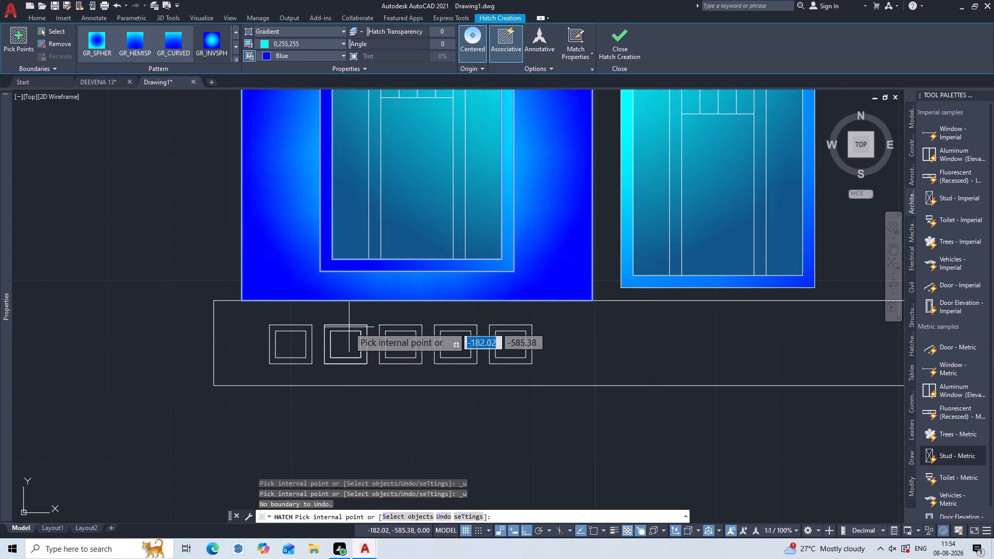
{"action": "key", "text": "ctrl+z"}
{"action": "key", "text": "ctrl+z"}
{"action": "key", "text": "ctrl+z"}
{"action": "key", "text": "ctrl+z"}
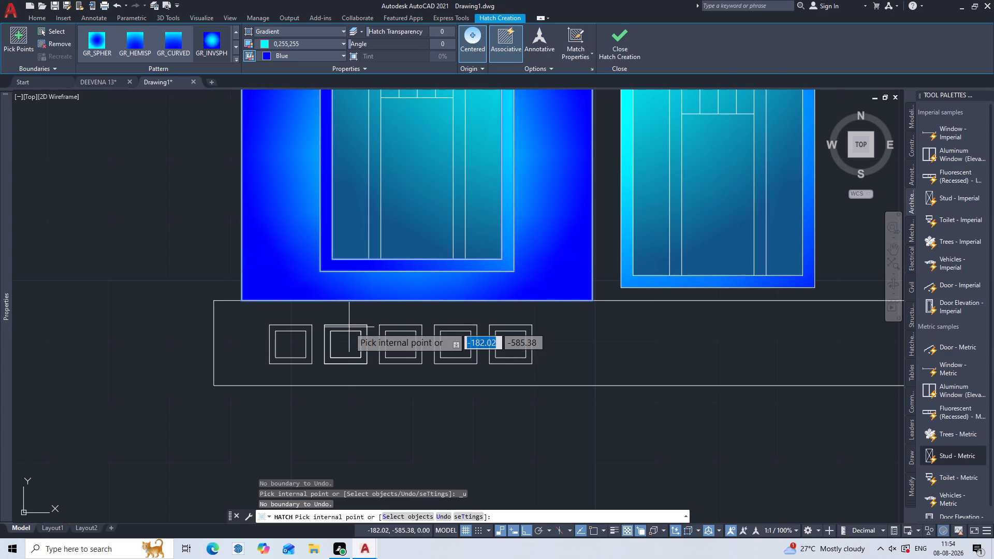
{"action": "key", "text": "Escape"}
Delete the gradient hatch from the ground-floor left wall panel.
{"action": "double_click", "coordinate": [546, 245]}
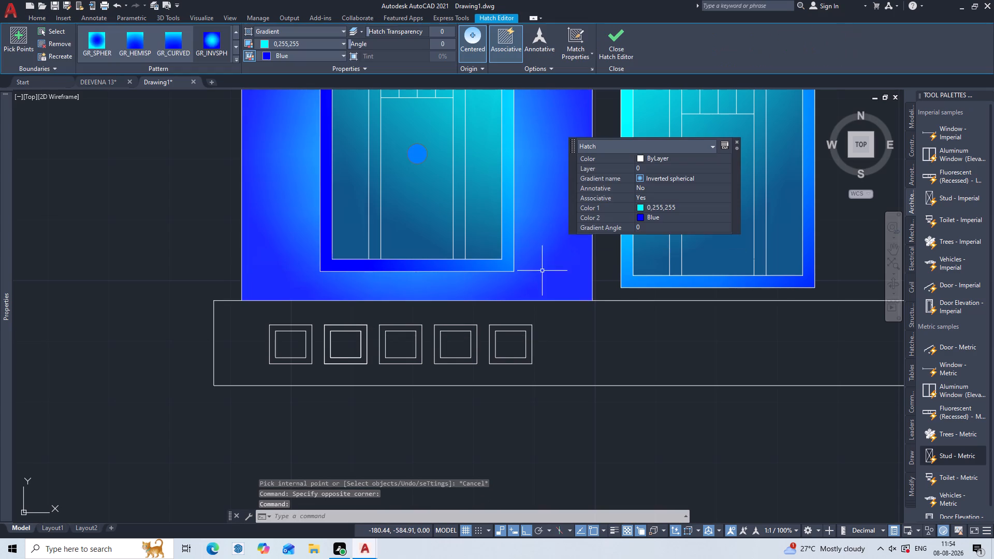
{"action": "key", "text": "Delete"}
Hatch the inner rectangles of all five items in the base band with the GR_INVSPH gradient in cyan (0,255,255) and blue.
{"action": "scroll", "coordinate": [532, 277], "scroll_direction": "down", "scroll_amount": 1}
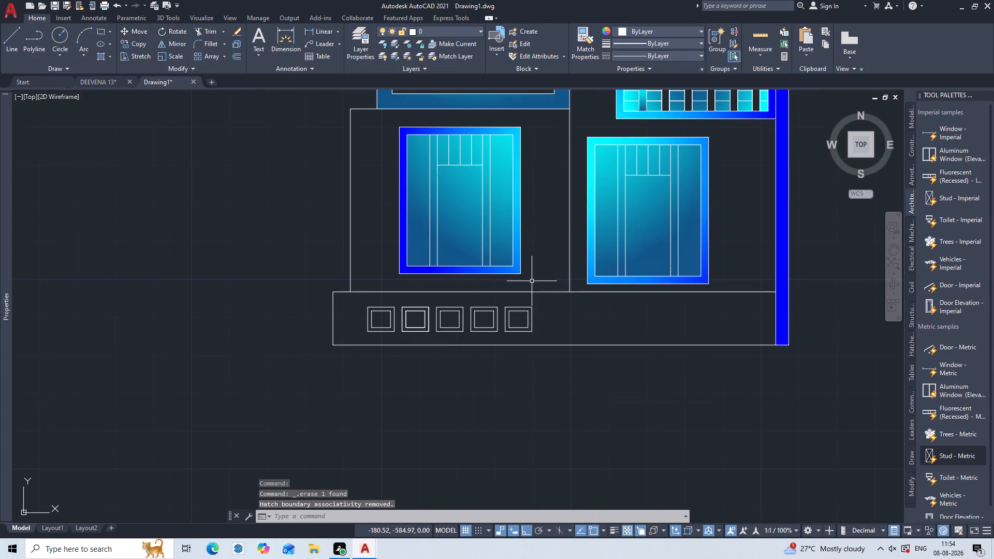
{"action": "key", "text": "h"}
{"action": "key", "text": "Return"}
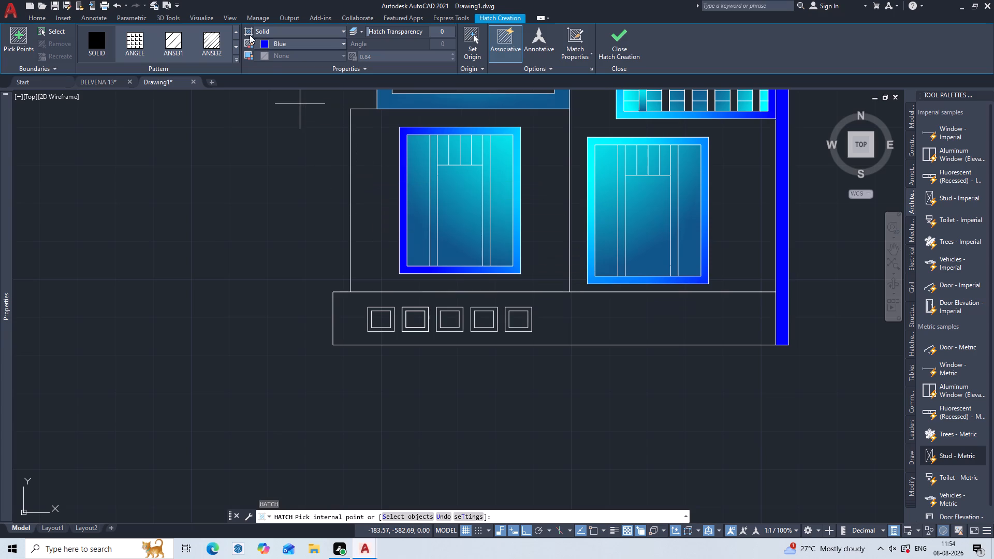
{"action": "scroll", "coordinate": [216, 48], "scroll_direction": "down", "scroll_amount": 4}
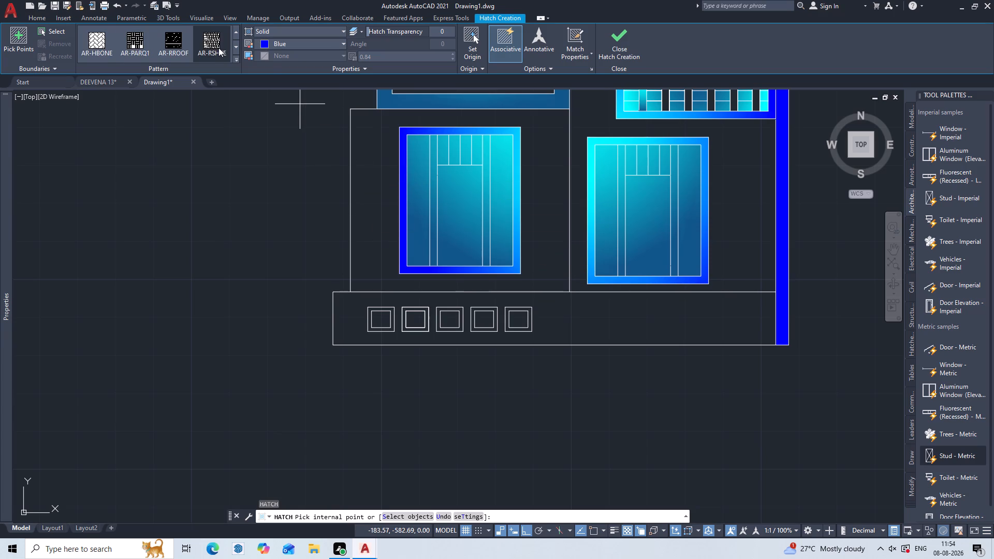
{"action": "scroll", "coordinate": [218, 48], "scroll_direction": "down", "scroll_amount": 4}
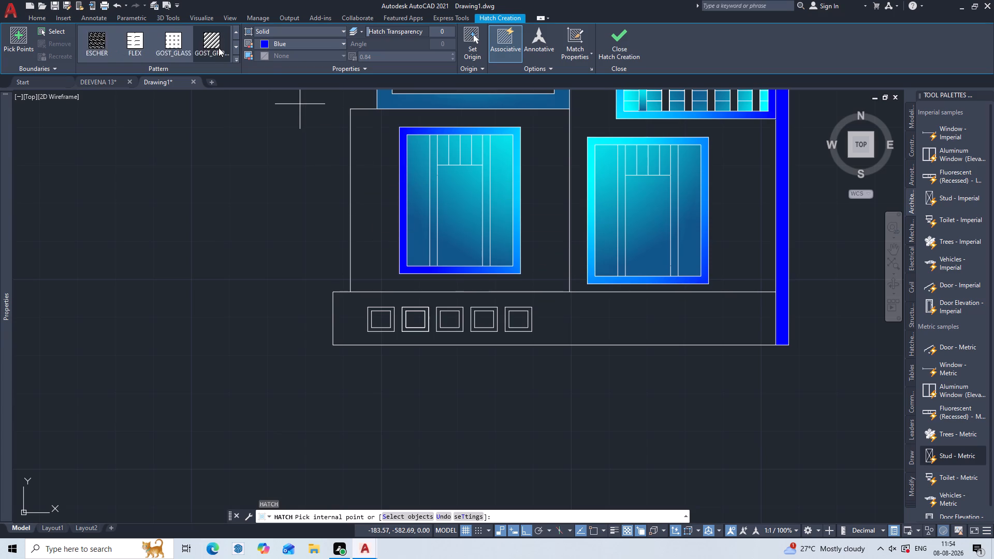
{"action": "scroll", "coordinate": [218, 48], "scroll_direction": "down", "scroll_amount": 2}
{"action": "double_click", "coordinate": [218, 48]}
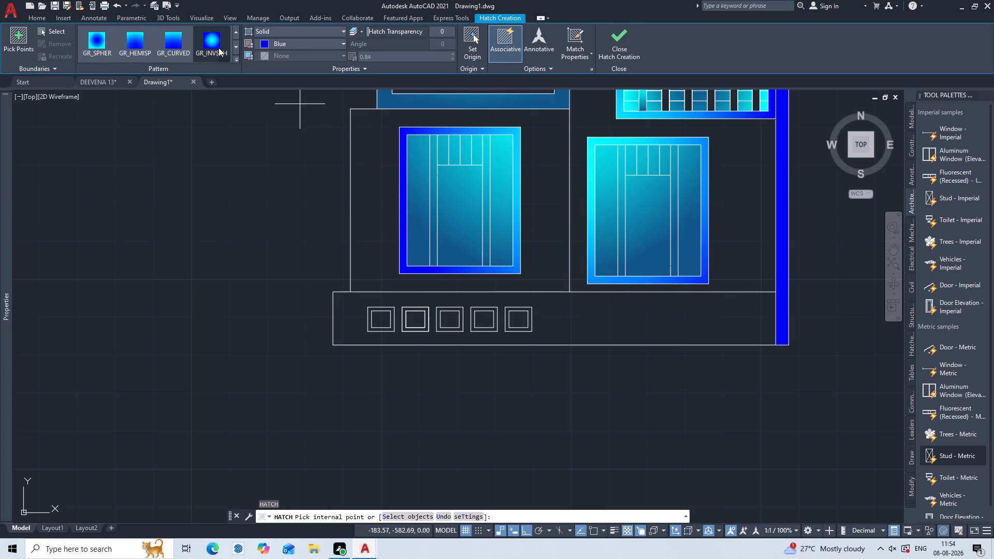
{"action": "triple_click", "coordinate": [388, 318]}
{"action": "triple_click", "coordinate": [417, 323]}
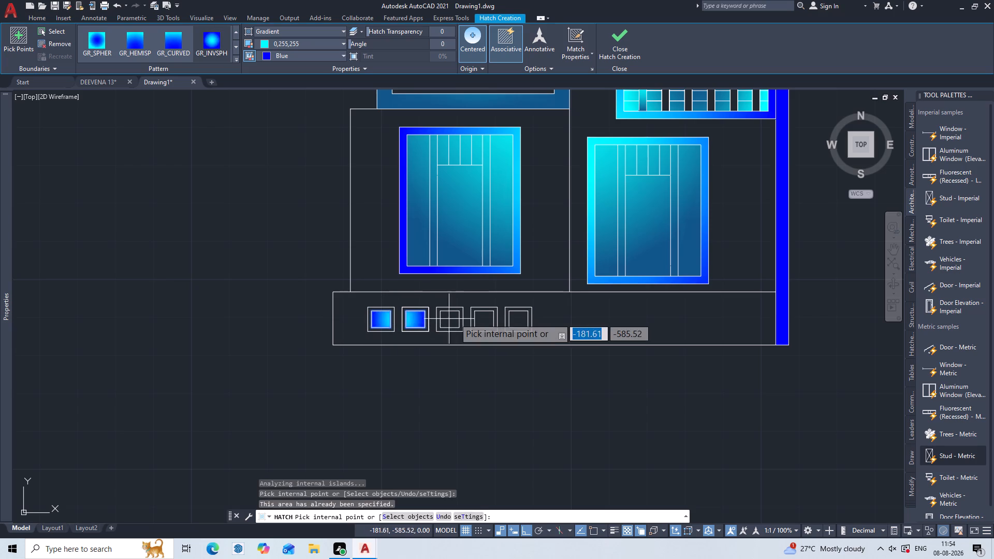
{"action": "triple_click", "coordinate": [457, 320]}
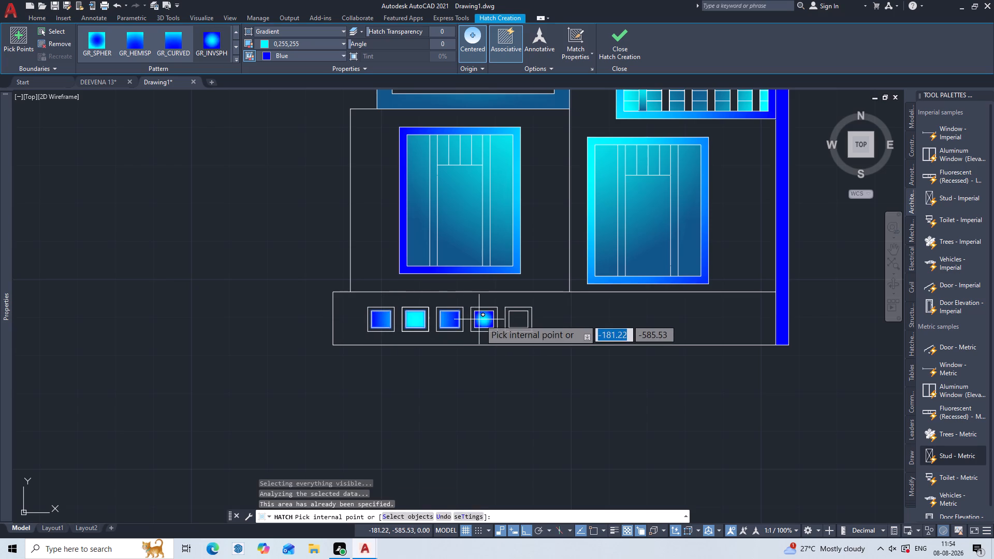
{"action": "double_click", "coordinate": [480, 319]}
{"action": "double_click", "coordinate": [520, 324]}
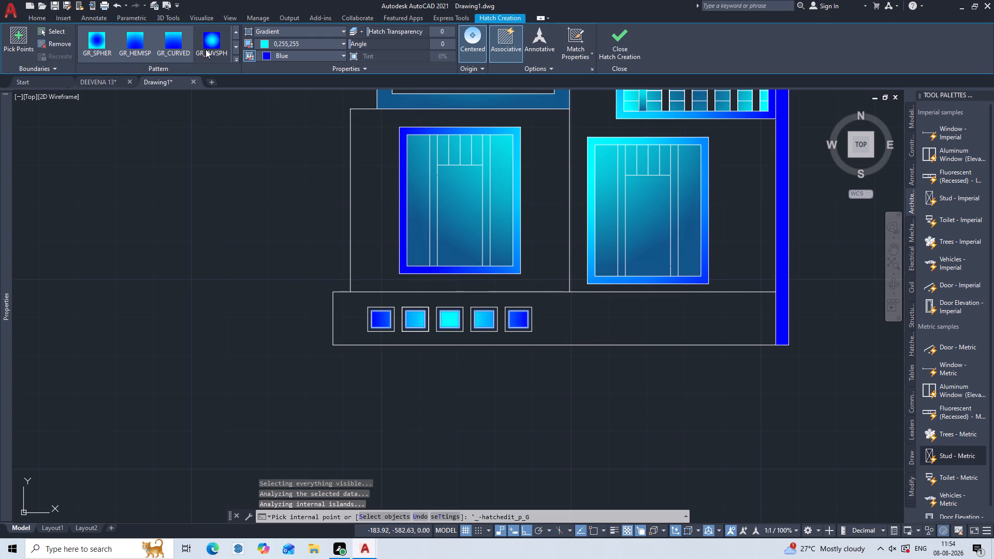
Switch the hatch to the GR_INVCYL gradient and fill the frames between the inner and outer rectangles of all five base-band items.
{"action": "scroll", "coordinate": [206, 49], "scroll_direction": "up", "scroll_amount": 1}
{"action": "double_click", "coordinate": [219, 34]}
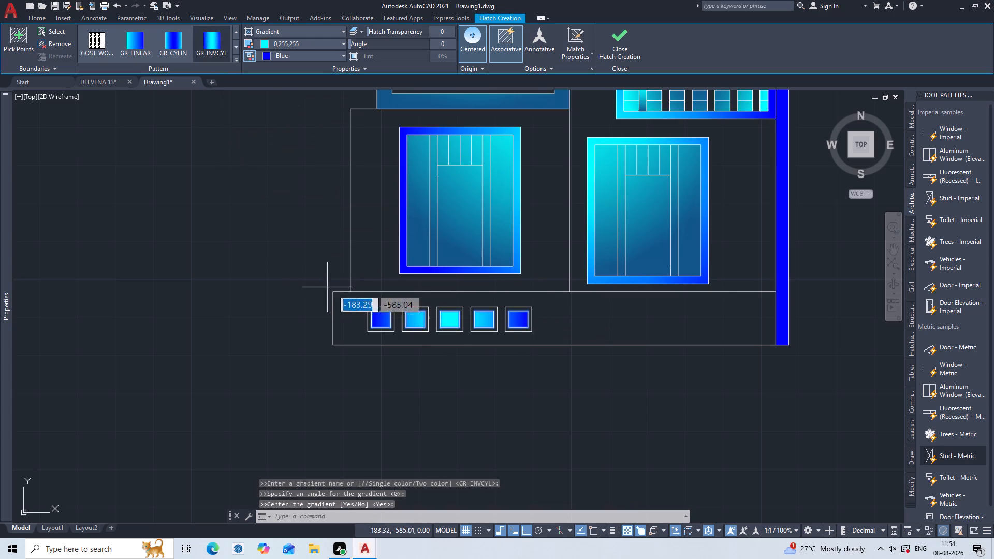
{"action": "double_click", "coordinate": [371, 328]}
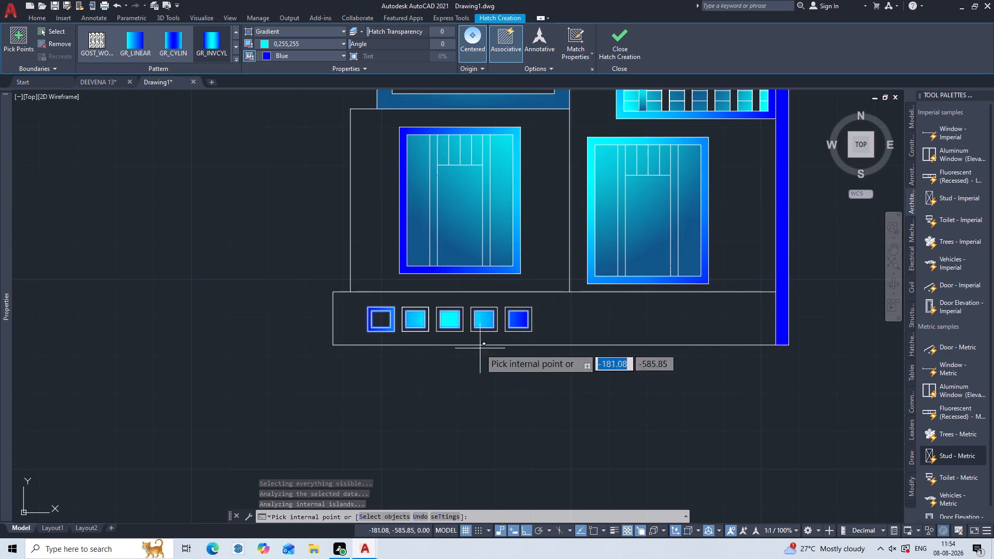
{"action": "left_click", "coordinate": [523, 309]}
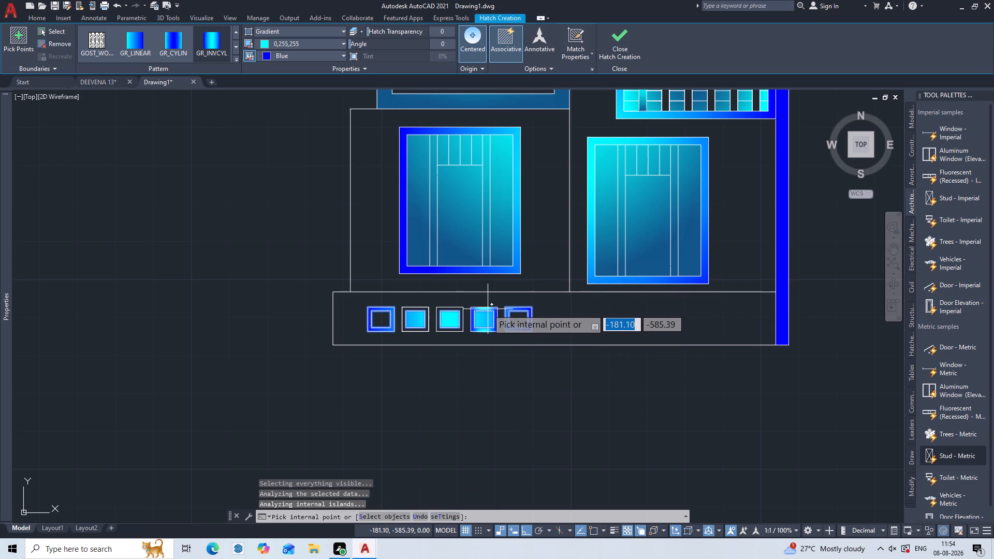
{"action": "triple_click", "coordinate": [488, 309]}
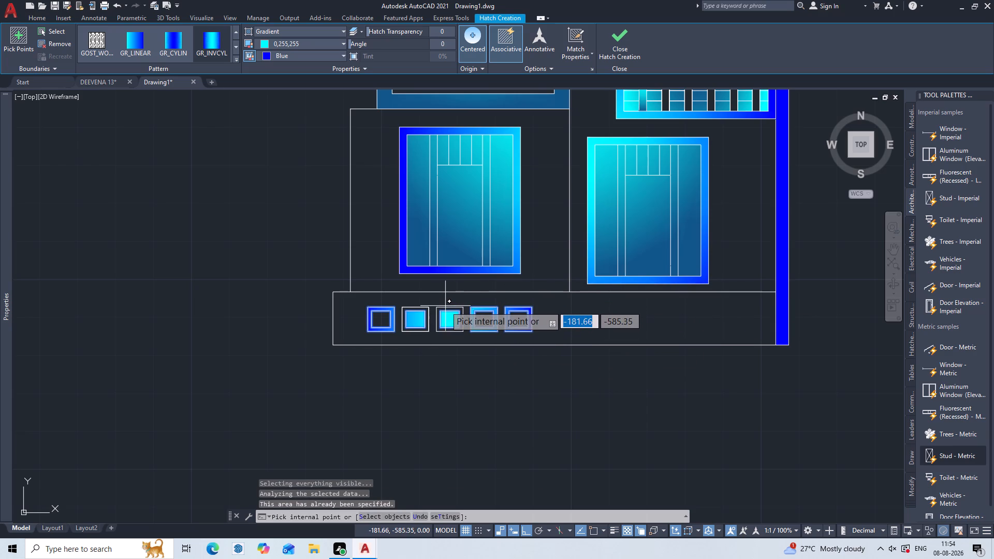
{"action": "left_click", "coordinate": [445, 309]}
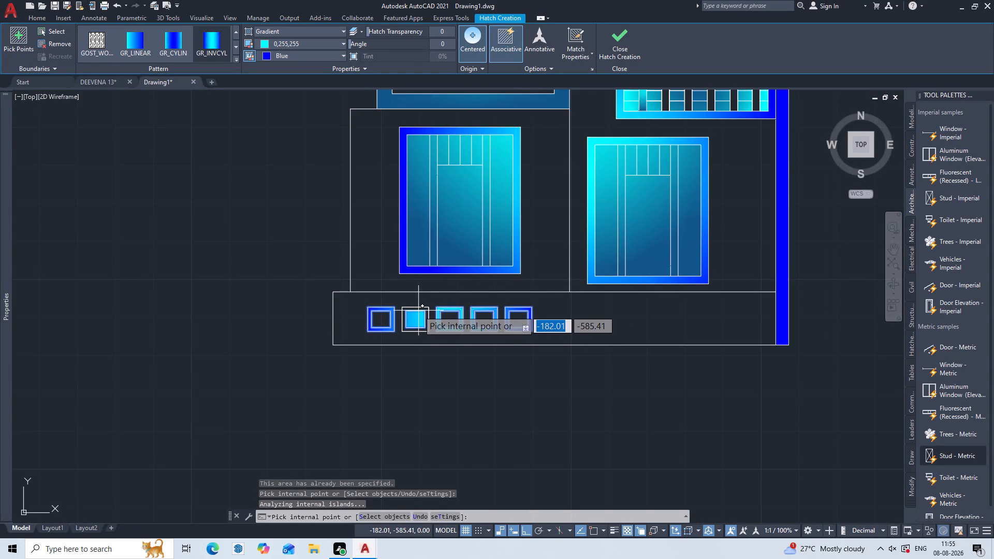
{"action": "double_click", "coordinate": [423, 310]}
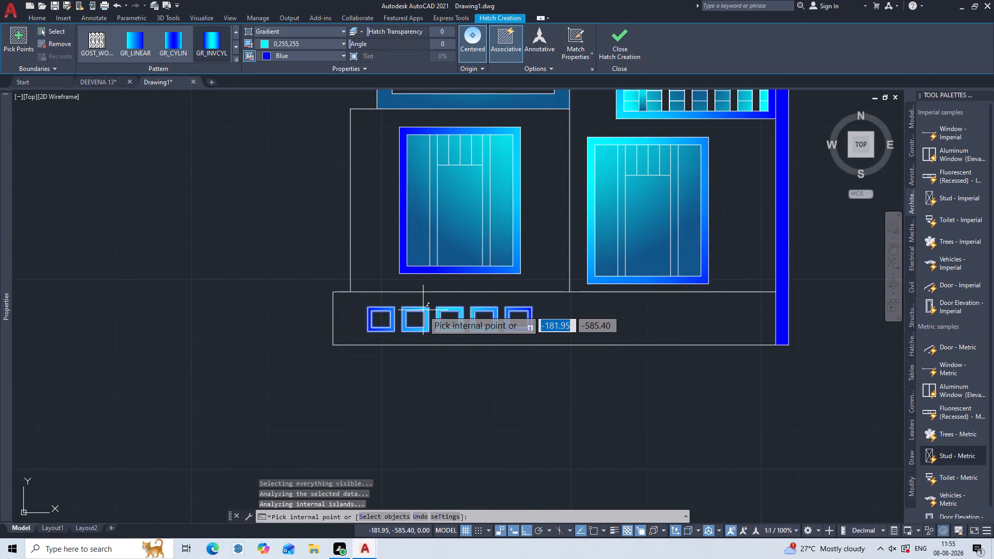
{"action": "key", "text": "Return"}
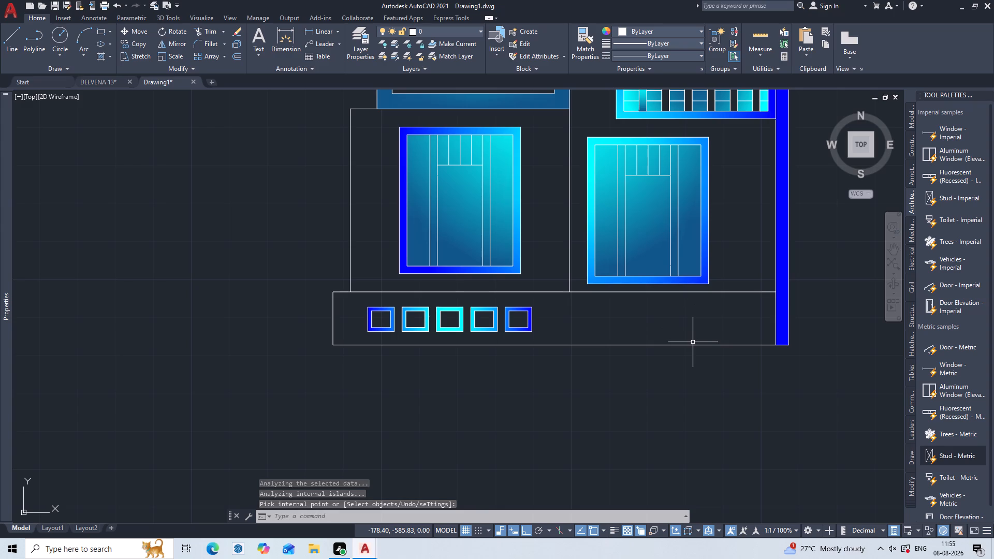
Hatch the base band around the five nested rectangles with the blue GRAVEL pattern.
{"action": "key", "text": "h"}
{"action": "key", "text": "Return"}
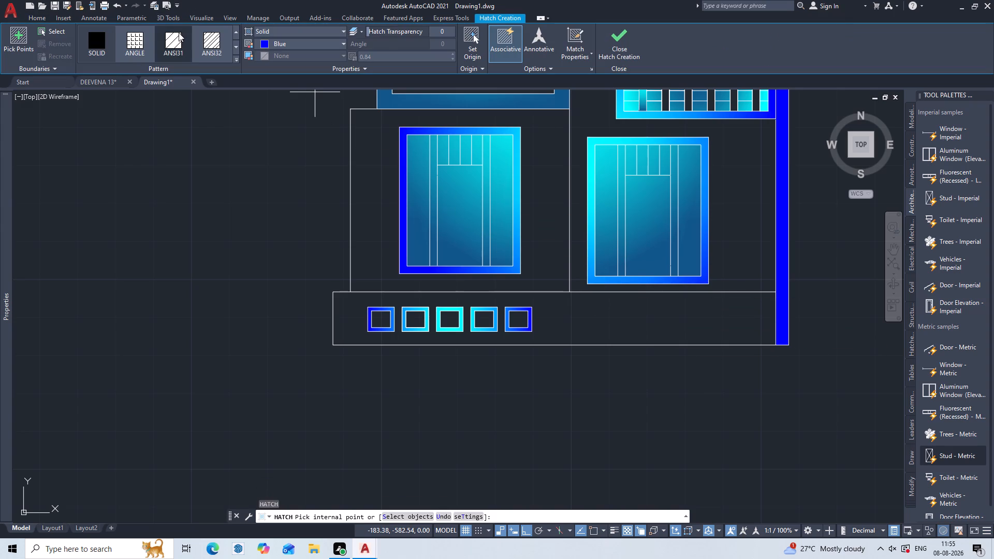
{"action": "scroll", "coordinate": [179, 33], "scroll_direction": "down", "scroll_amount": 5}
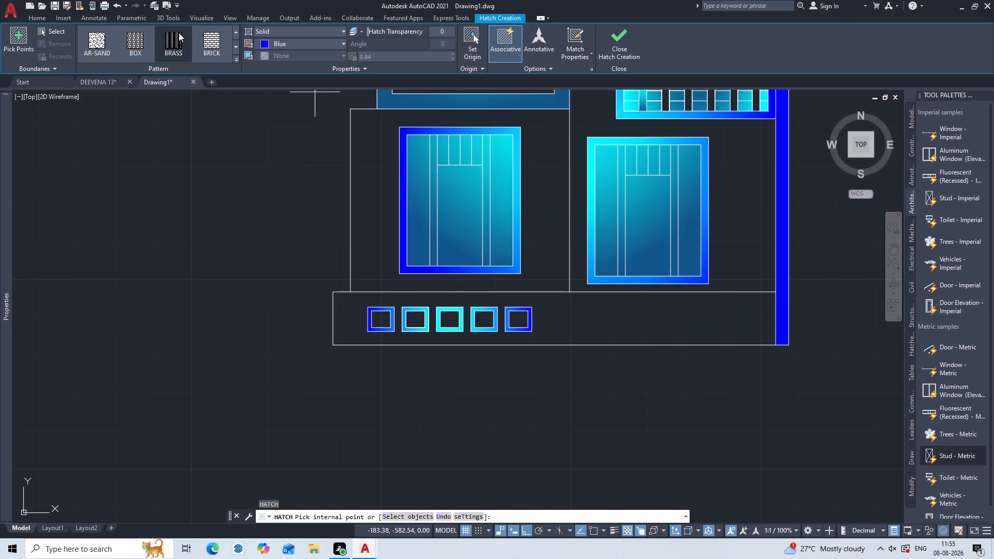
{"action": "scroll", "coordinate": [179, 33], "scroll_direction": "down", "scroll_amount": 5}
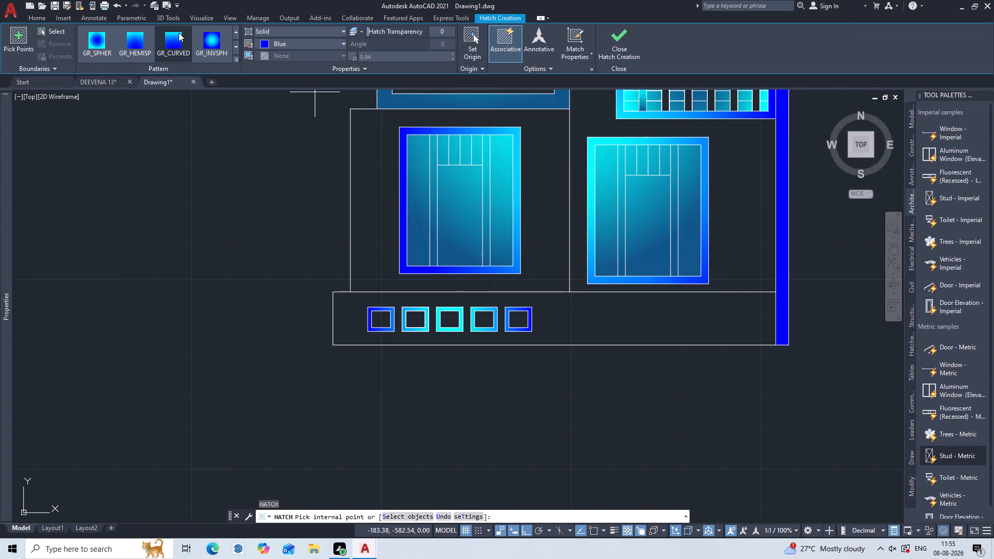
{"action": "scroll", "coordinate": [179, 33], "scroll_direction": "down", "scroll_amount": 2}
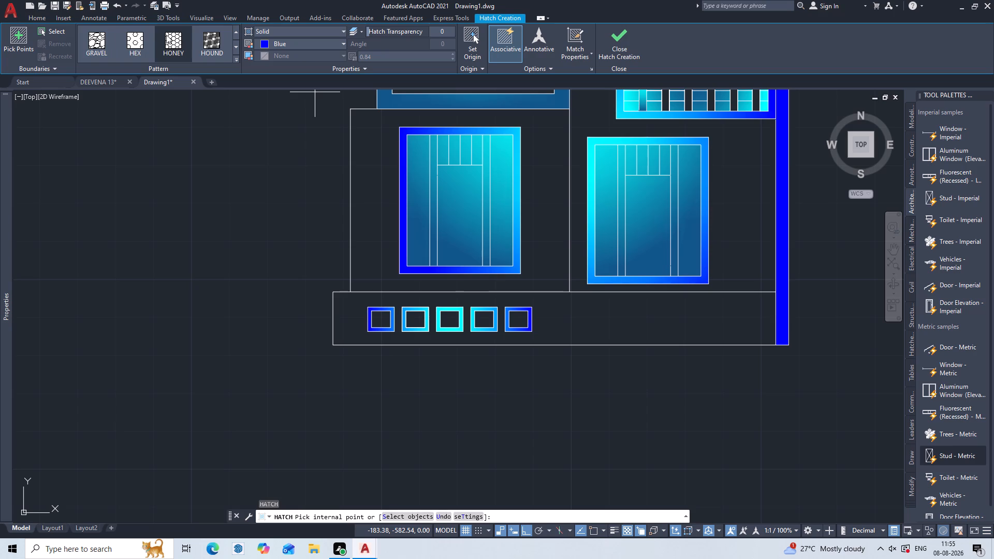
{"action": "triple_click", "coordinate": [105, 36]}
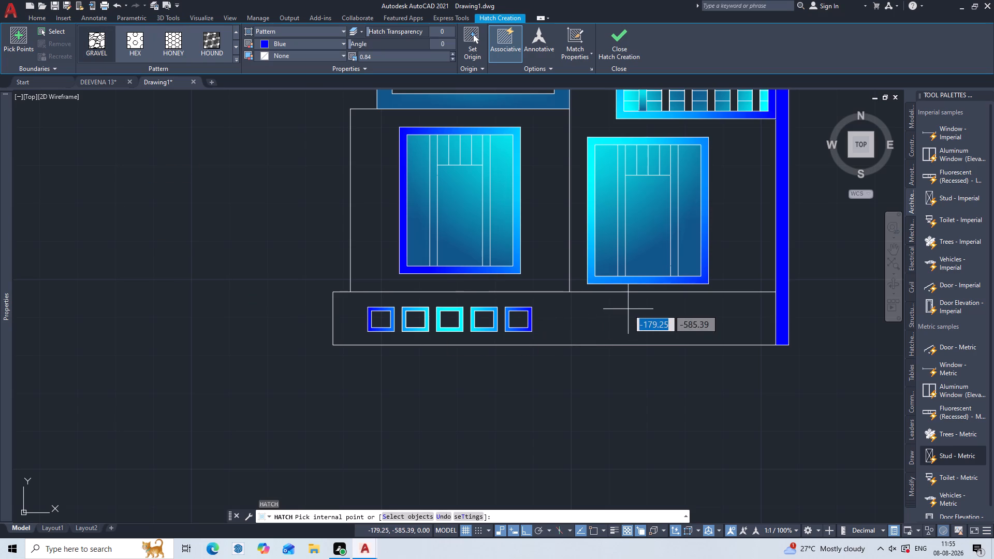
{"action": "left_click", "coordinate": [628, 309]}
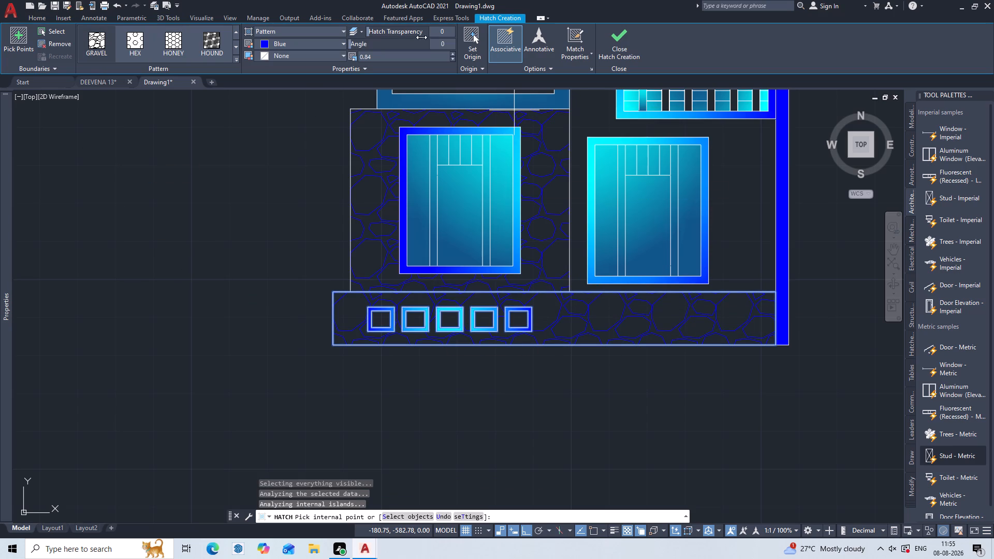
Set the base band's gravel hatch scale to 0.48 and finish the hatch.
{"action": "triple_click", "coordinate": [453, 58]}
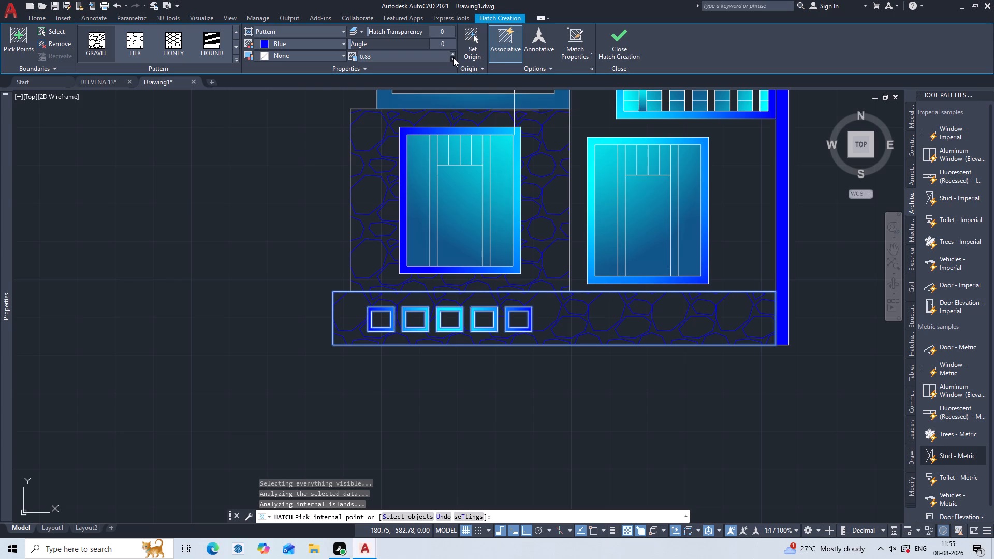
{"action": "left_click", "coordinate": [453, 57]}
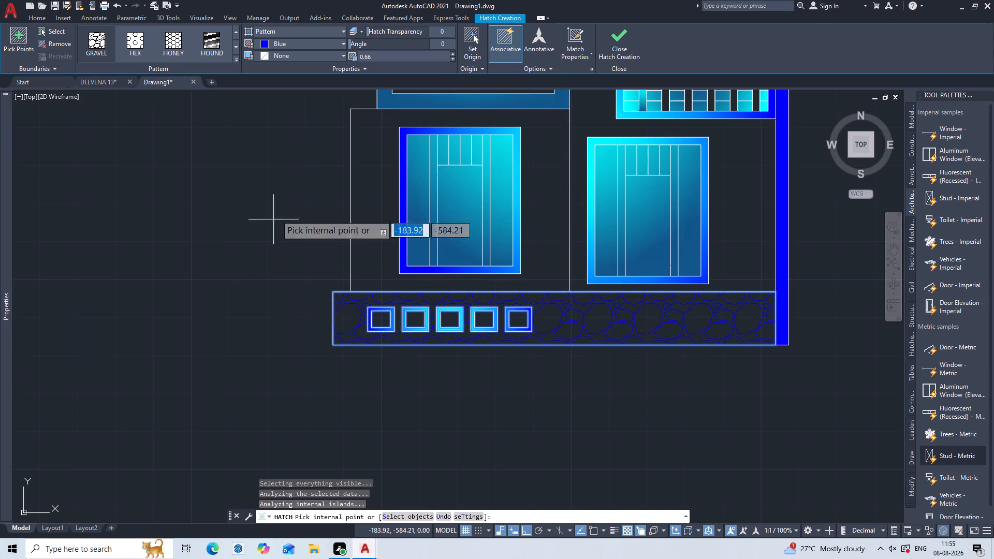
{"action": "triple_click", "coordinate": [452, 57]}
{"action": "left_click", "coordinate": [452, 57]}
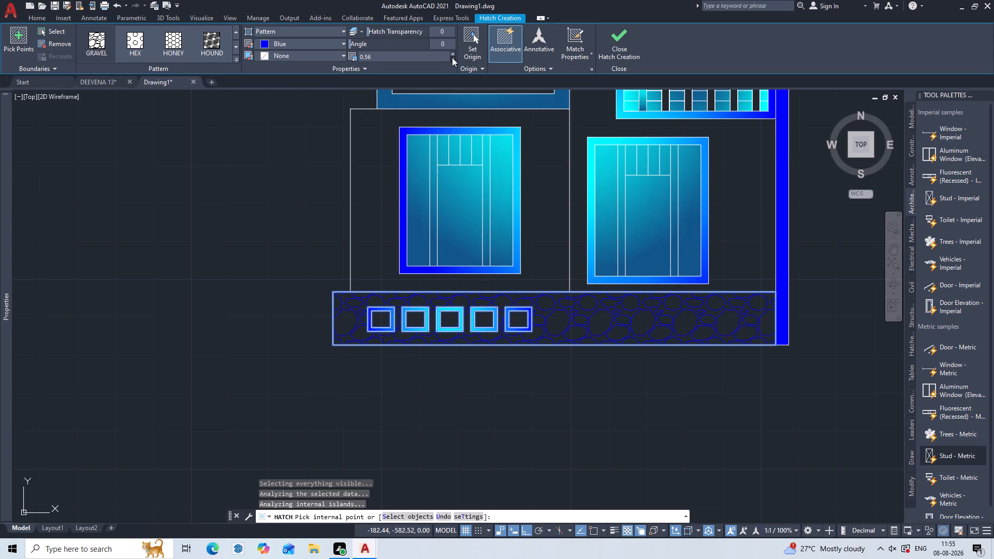
{"action": "left_click", "coordinate": [451, 53]}
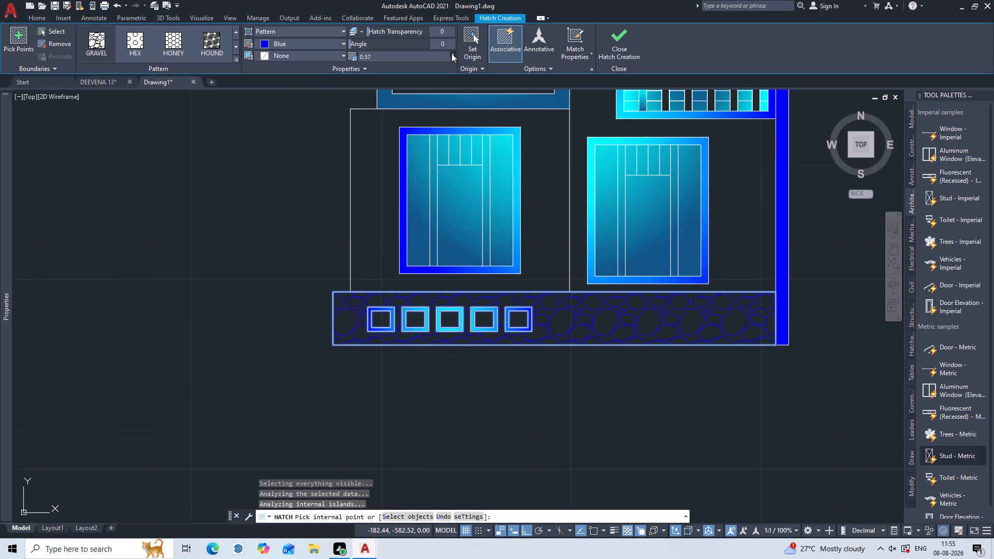
{"action": "triple_click", "coordinate": [451, 53]}
{"action": "triple_click", "coordinate": [451, 53]}
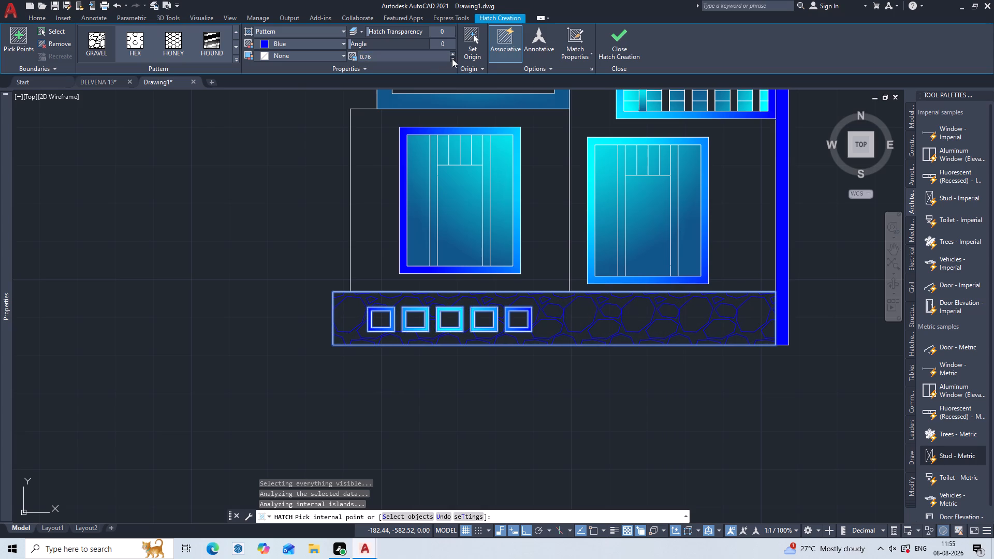
{"action": "triple_click", "coordinate": [452, 58]}
{"action": "left_click", "coordinate": [452, 58]}
{"action": "double_click", "coordinate": [452, 58]}
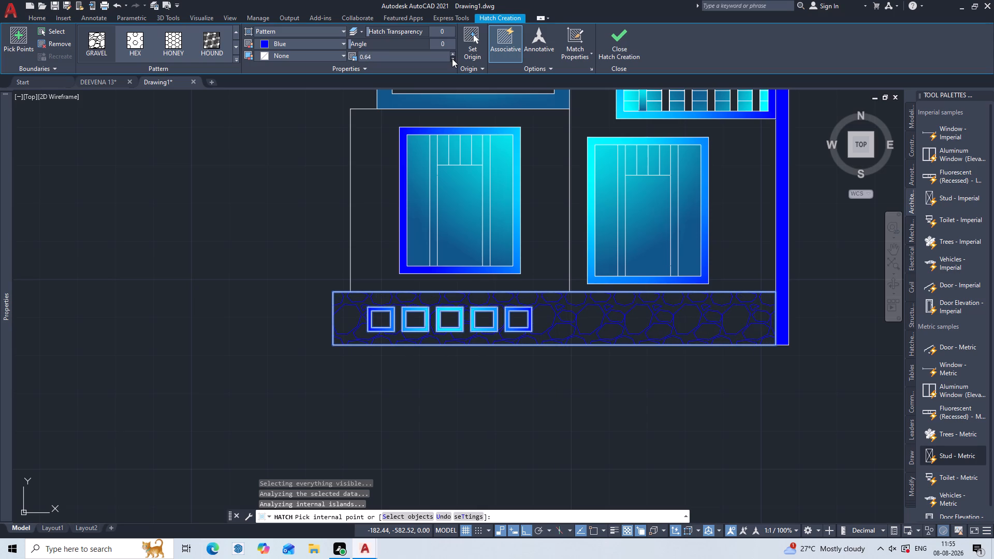
{"action": "triple_click", "coordinate": [452, 58]}
{"action": "left_click", "coordinate": [452, 58]}
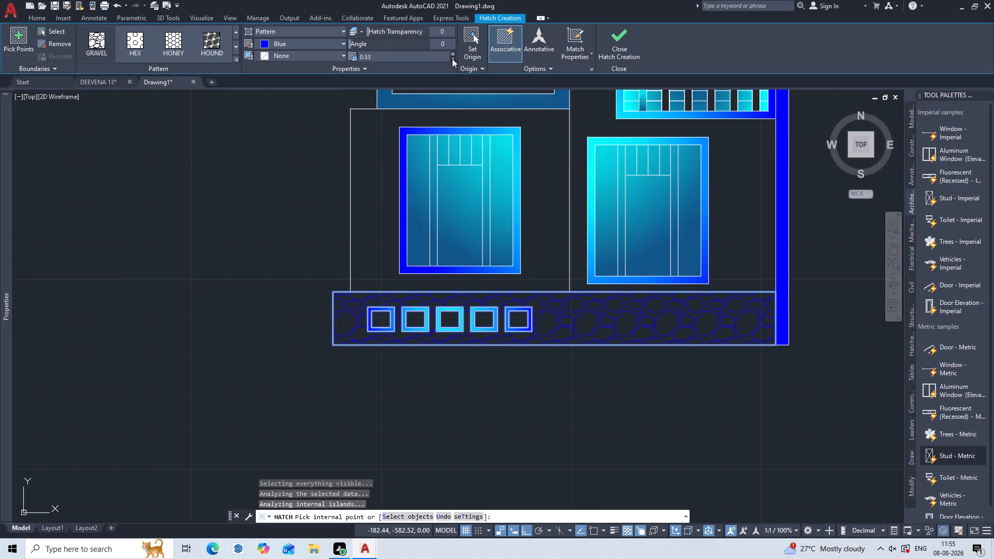
{"action": "triple_click", "coordinate": [452, 58]}
{"action": "left_click", "coordinate": [452, 58]}
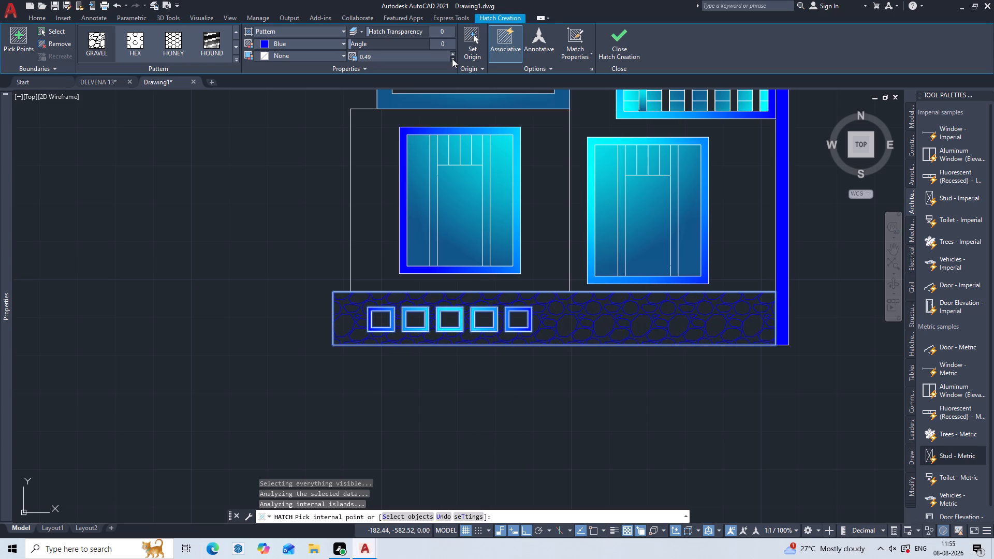
{"action": "key", "text": "Return"}
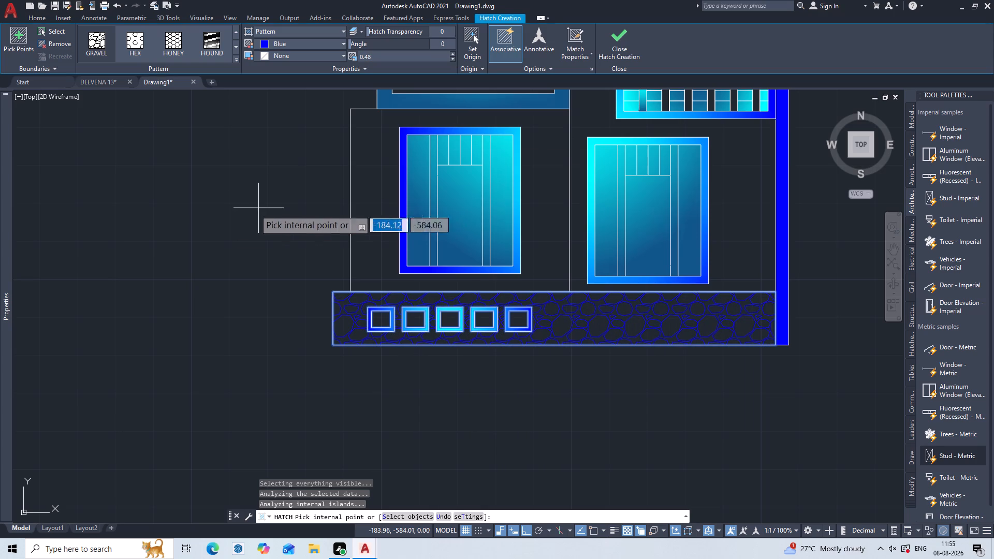
{"action": "key", "text": "Return"}
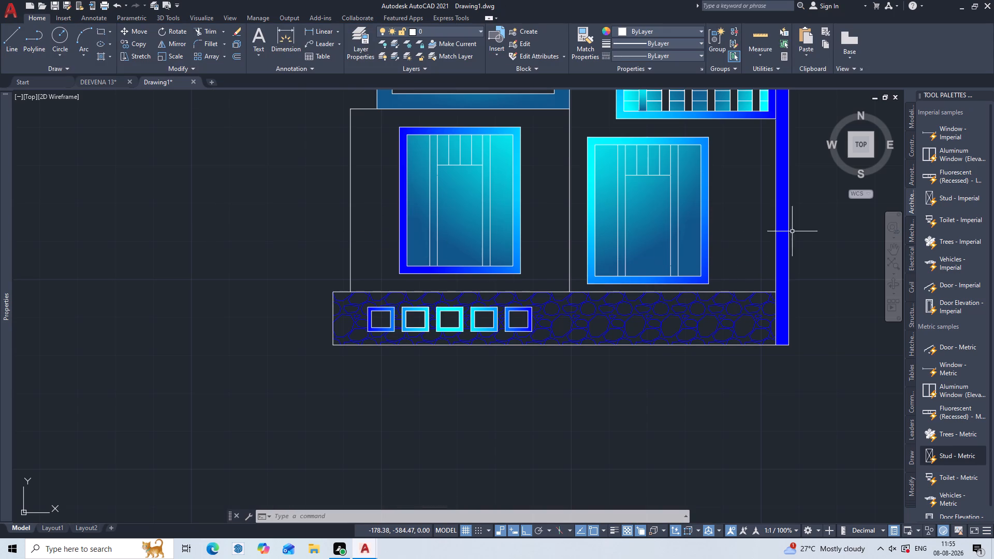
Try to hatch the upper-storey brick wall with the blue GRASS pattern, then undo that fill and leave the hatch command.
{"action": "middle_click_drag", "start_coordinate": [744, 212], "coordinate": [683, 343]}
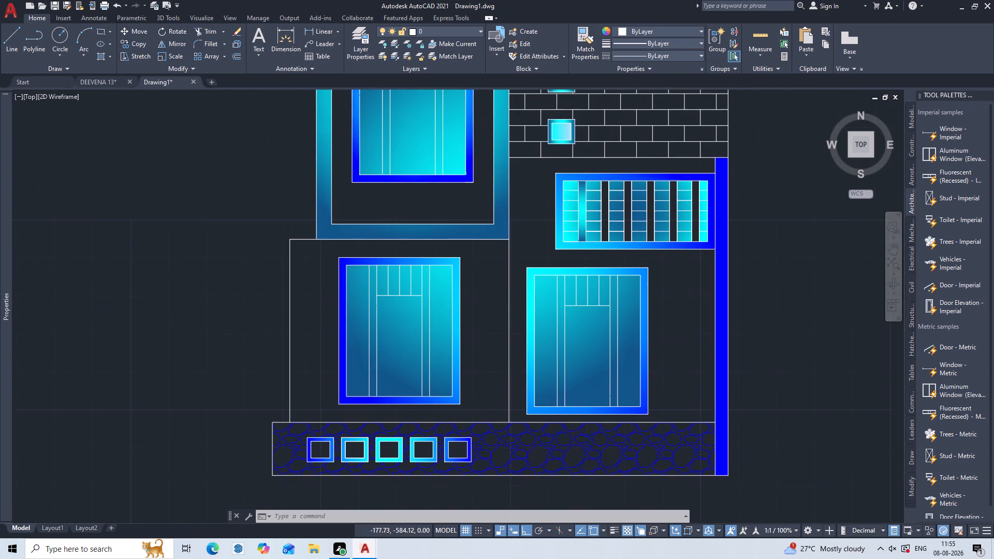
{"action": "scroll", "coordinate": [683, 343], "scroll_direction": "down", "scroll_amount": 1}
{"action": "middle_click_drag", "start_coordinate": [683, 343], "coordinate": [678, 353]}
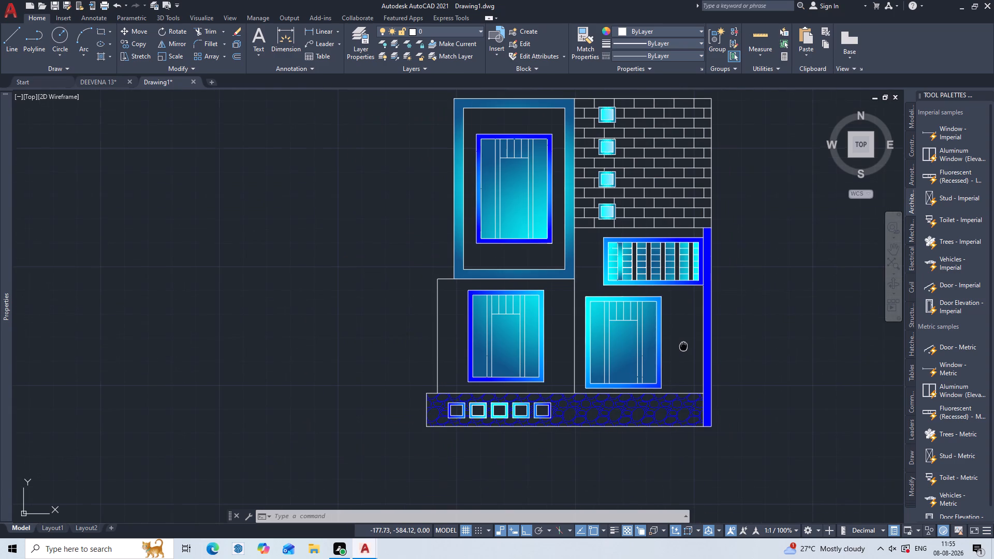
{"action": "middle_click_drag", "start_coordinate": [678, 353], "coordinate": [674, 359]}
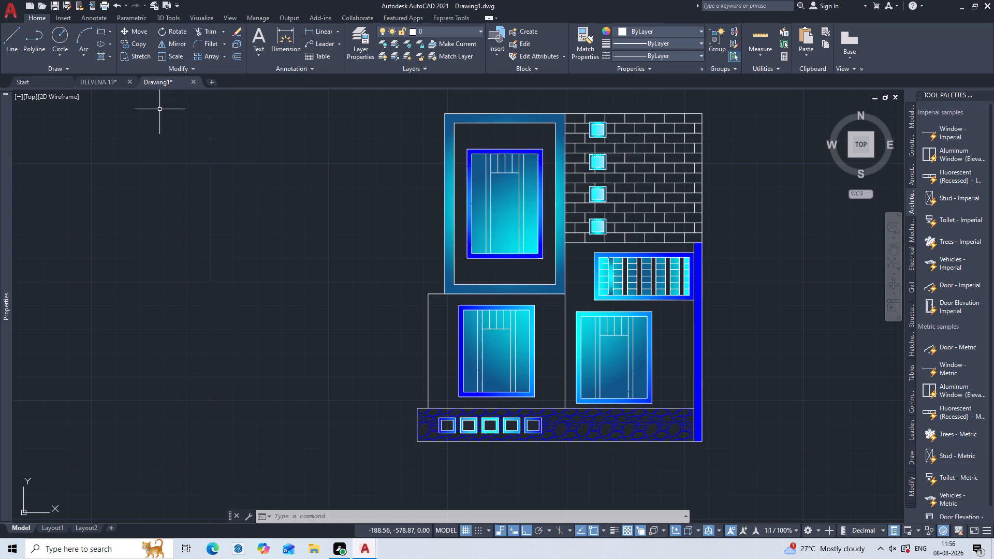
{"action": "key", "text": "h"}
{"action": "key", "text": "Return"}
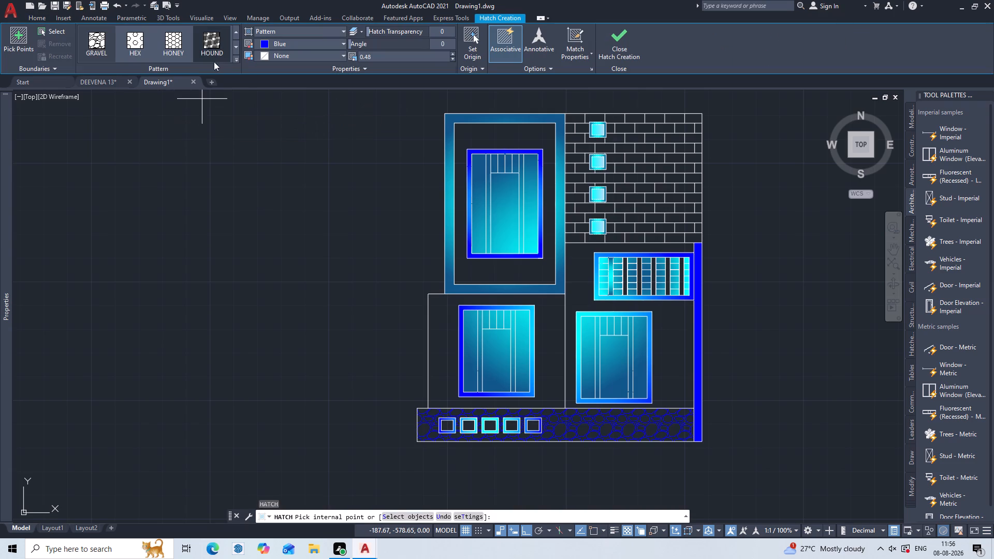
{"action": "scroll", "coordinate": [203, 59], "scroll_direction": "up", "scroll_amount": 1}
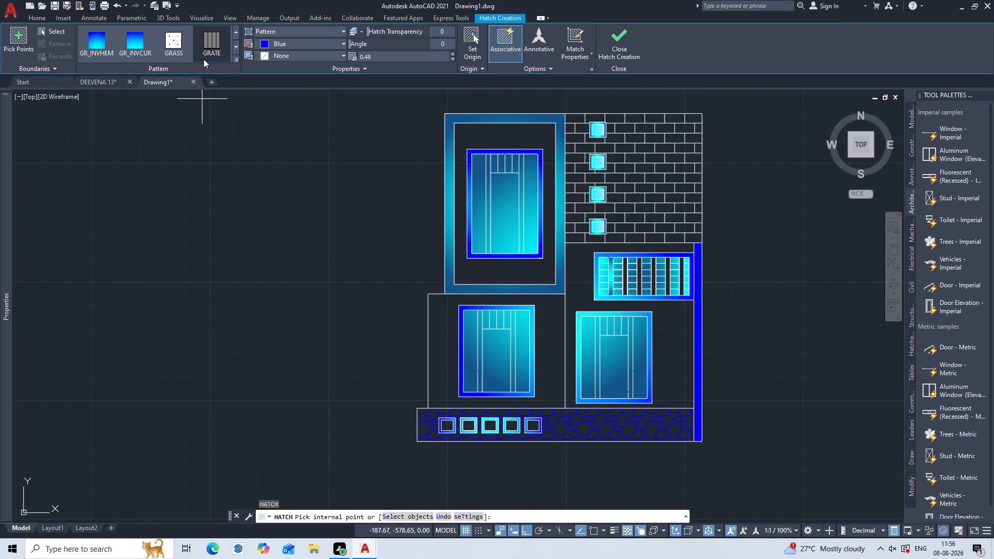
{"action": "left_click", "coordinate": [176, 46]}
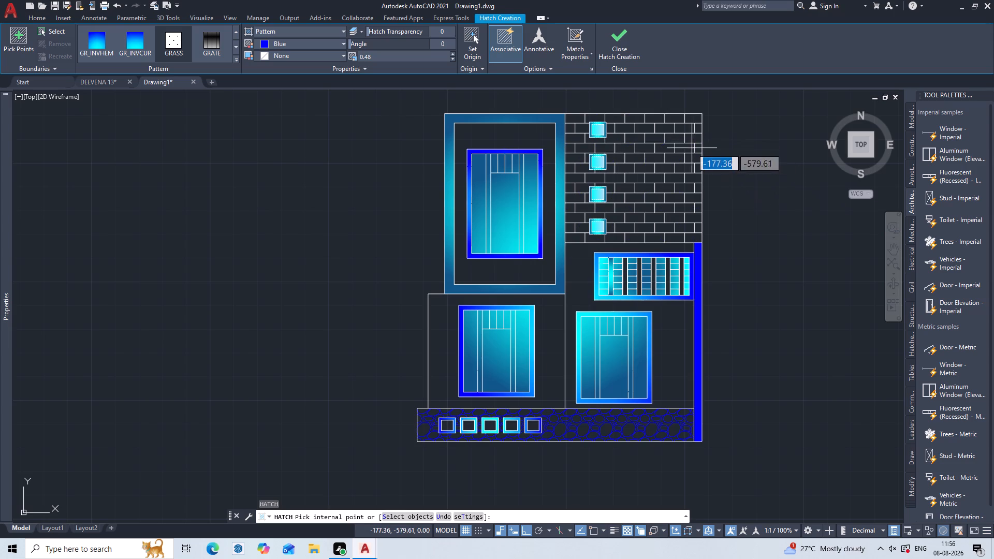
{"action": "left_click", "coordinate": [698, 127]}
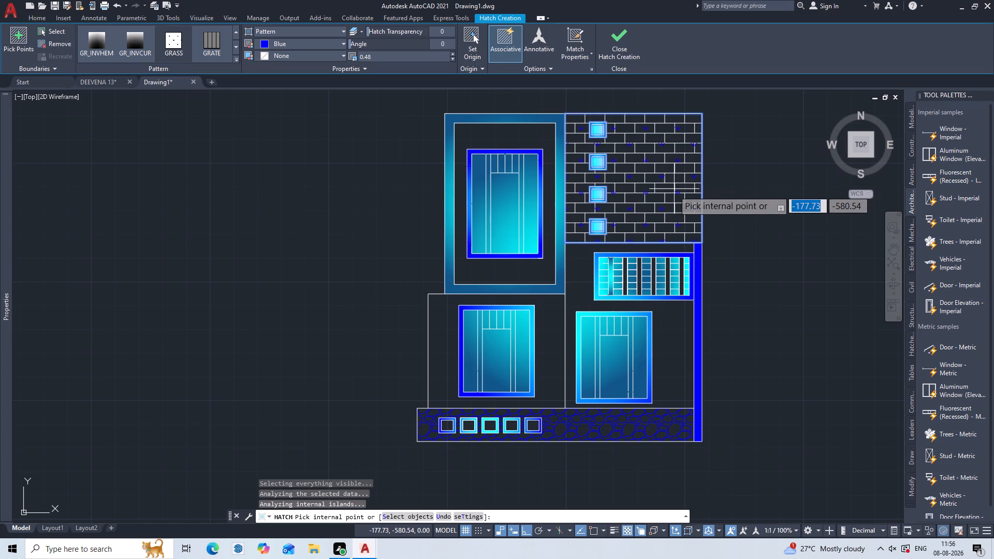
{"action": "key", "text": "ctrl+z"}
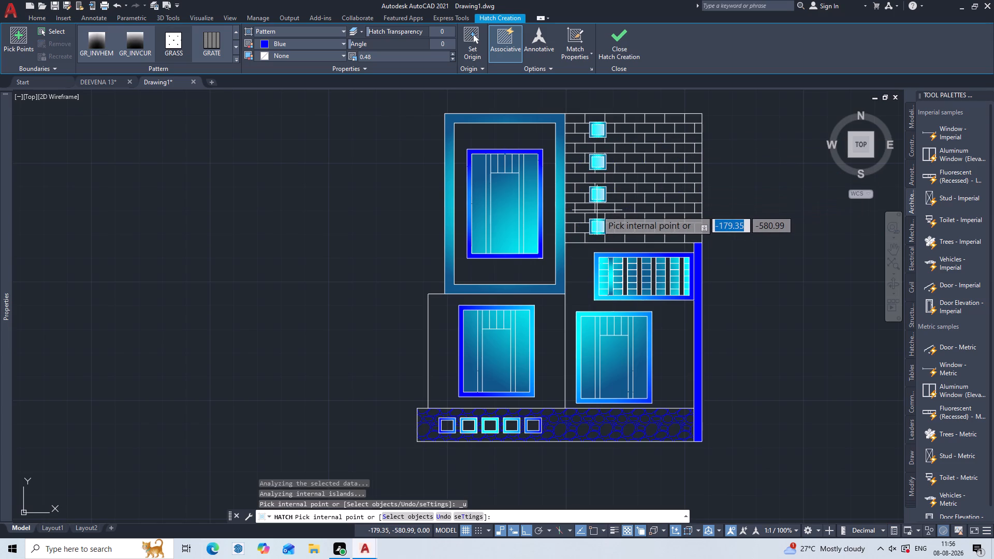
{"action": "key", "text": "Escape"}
Draw a three-sided rectangular outline about 1.7 units high with lines, set against the upper brick wall's right edge.
{"action": "key", "text": "l"}
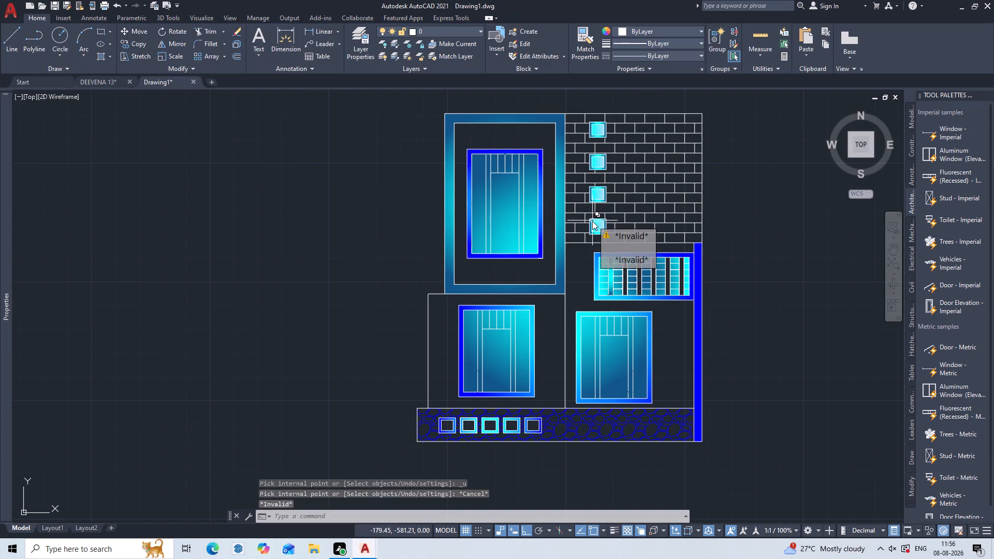
{"action": "key", "text": "Return"}
{"action": "left_click", "coordinate": [705, 142]}
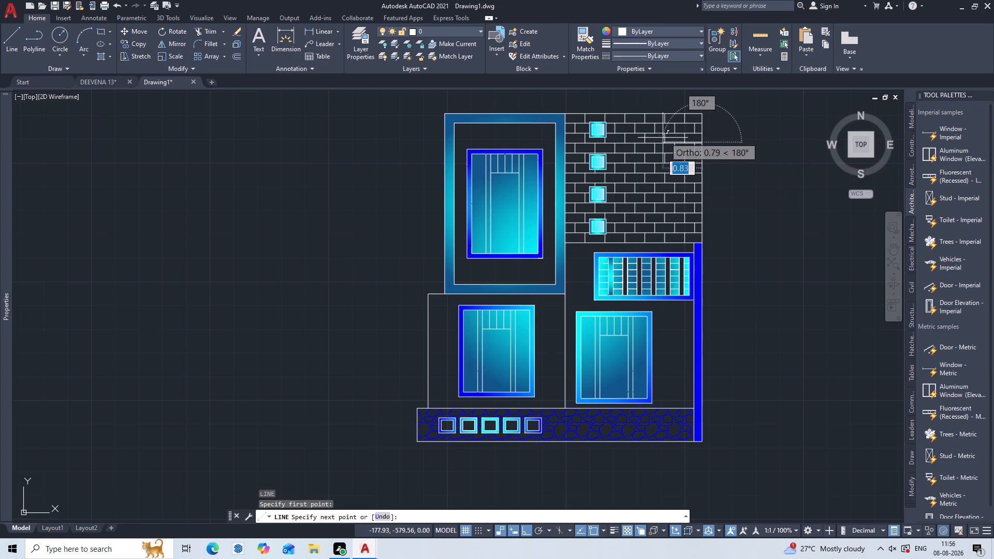
{"action": "double_click", "coordinate": [671, 143]}
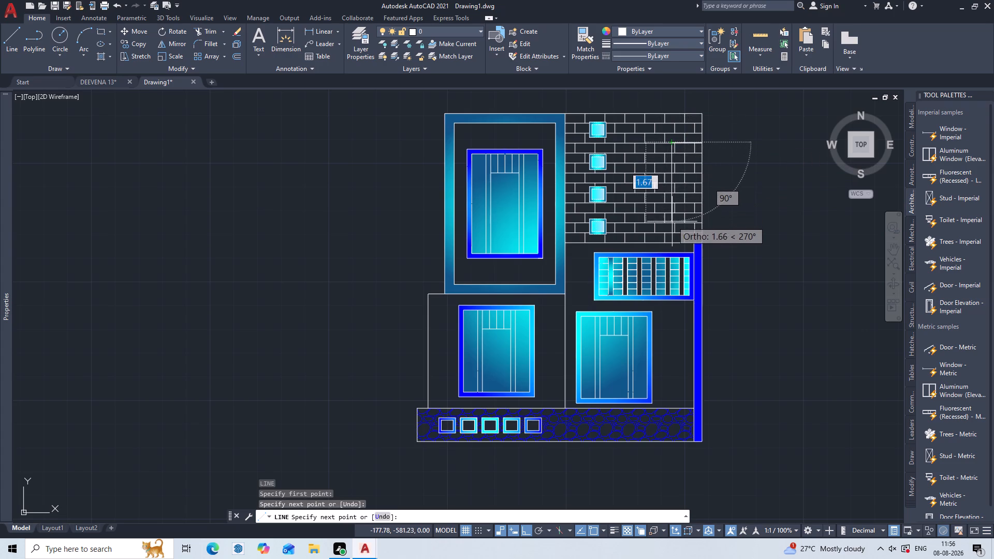
{"action": "double_click", "coordinate": [670, 224]}
{"action": "double_click", "coordinate": [707, 223]}
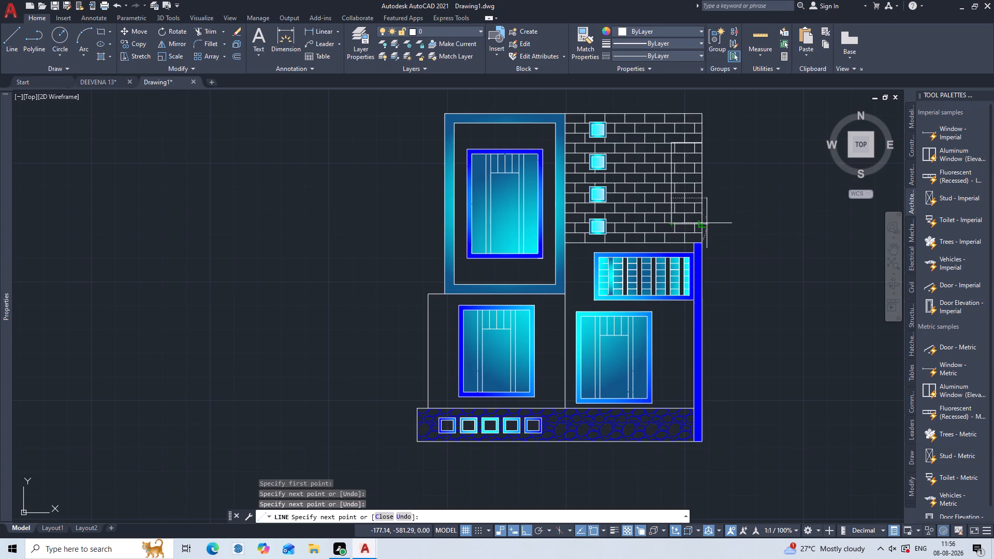
{"action": "key", "text": "Escape"}
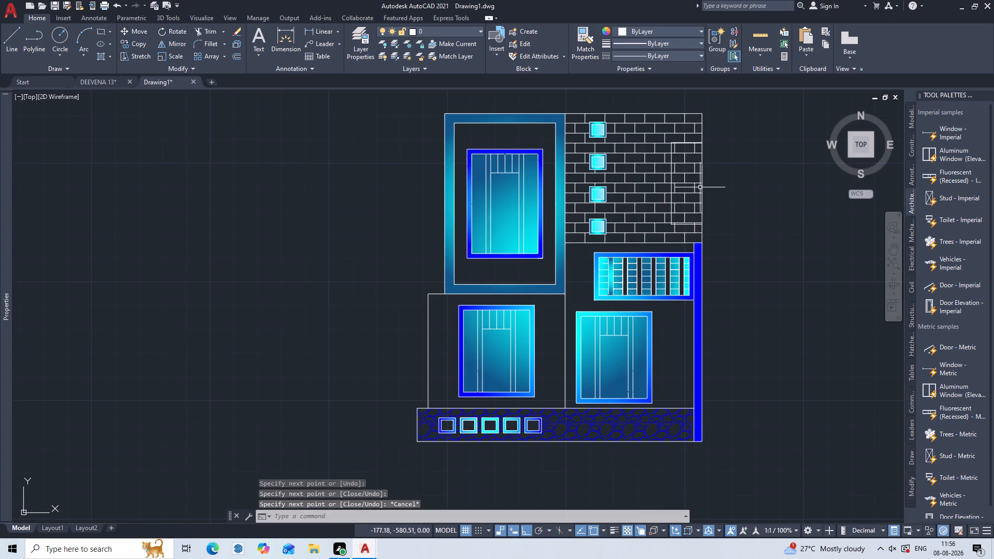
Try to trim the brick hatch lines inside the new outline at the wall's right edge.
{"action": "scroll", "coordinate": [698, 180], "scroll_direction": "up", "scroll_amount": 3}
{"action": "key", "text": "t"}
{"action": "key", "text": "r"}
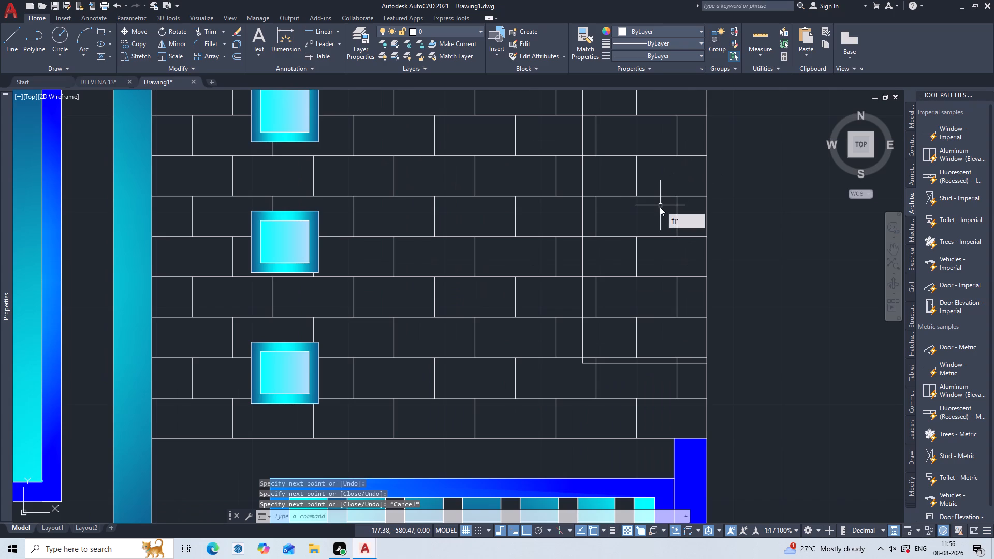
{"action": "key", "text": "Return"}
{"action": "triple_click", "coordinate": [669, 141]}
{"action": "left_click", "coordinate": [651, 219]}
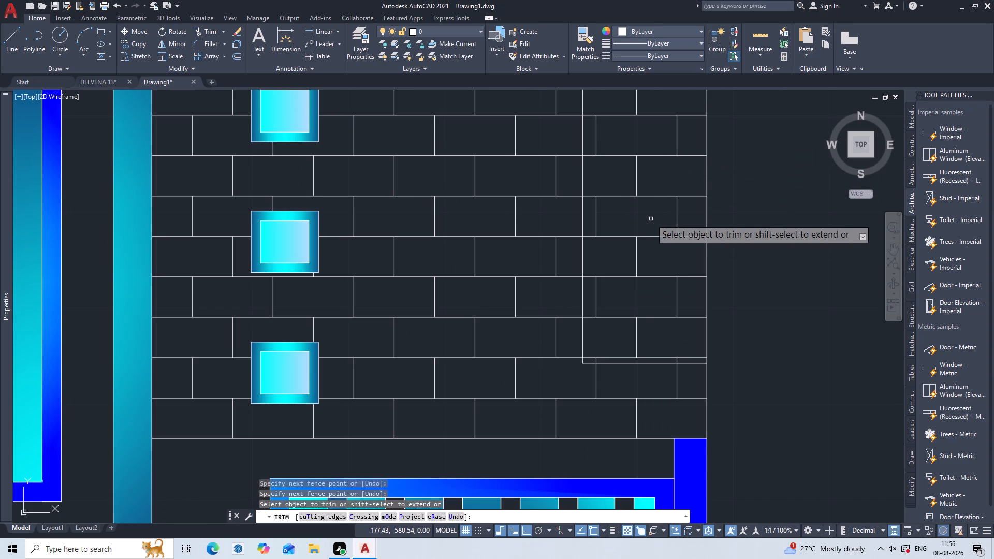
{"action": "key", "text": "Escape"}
Delete the white BRICK hatch from the upper-storey wall.
{"action": "left_click", "coordinate": [668, 197]}
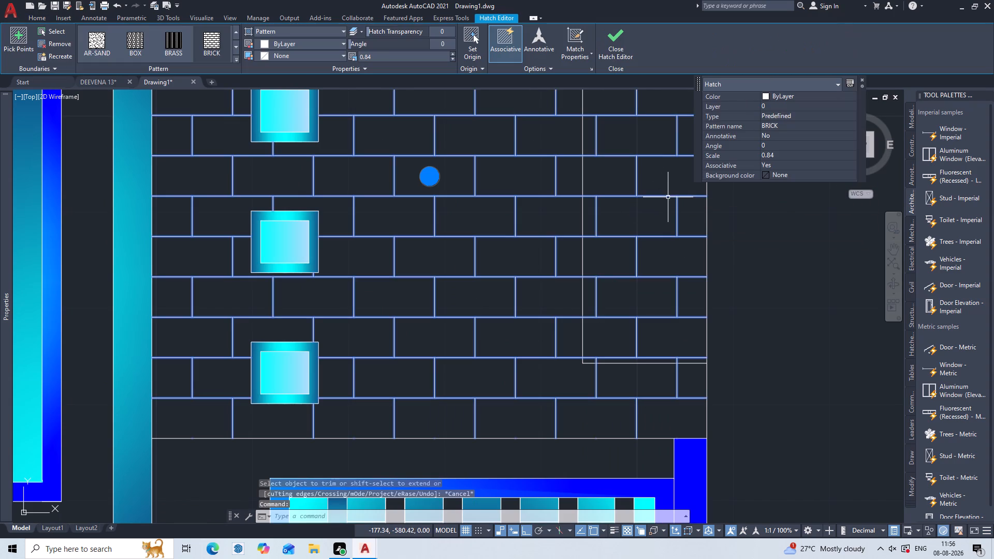
{"action": "key", "text": "Delete"}
Hatch the upper-storey wall around the four small squares and the right-edge outline with the blue BRICK pattern.
{"action": "scroll", "coordinate": [667, 207], "scroll_direction": "down", "scroll_amount": 3}
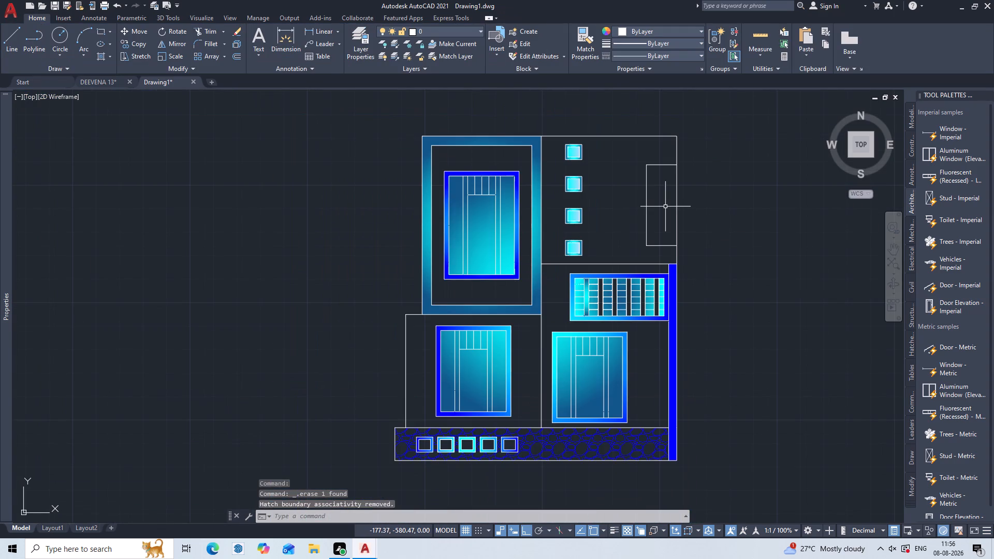
{"action": "middle_click", "coordinate": [665, 207]}
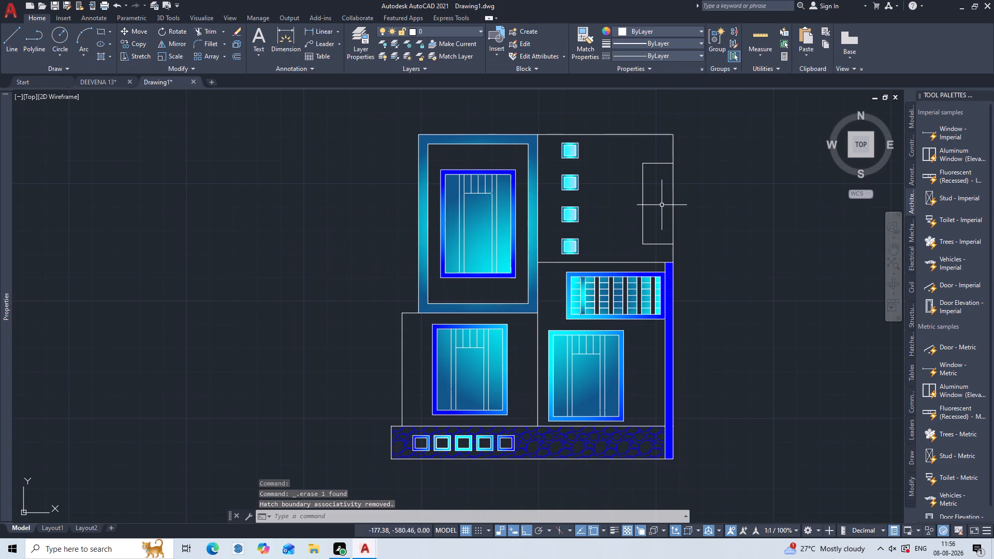
{"action": "key", "text": "h"}
{"action": "key", "text": "Return"}
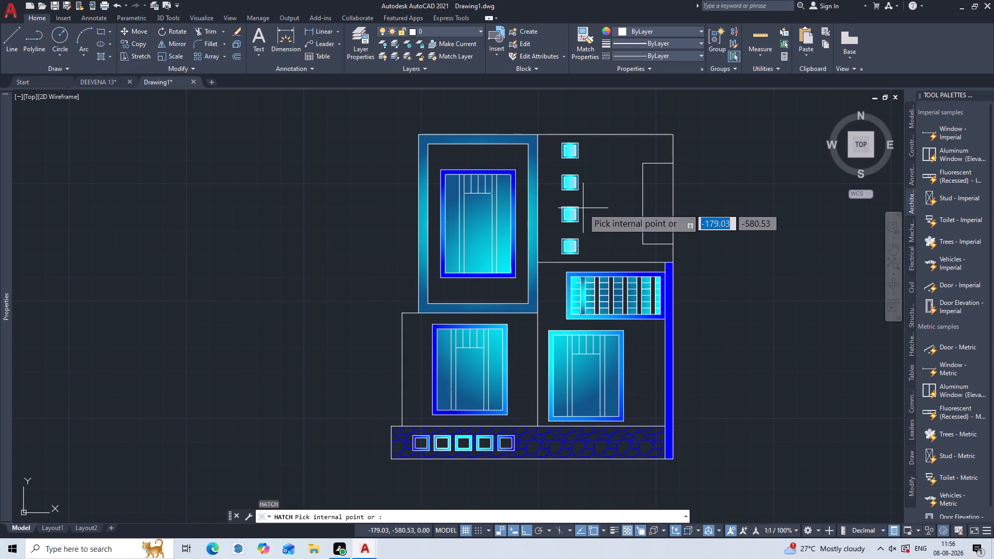
{"action": "scroll", "coordinate": [213, 52], "scroll_direction": "down", "scroll_amount": 1}
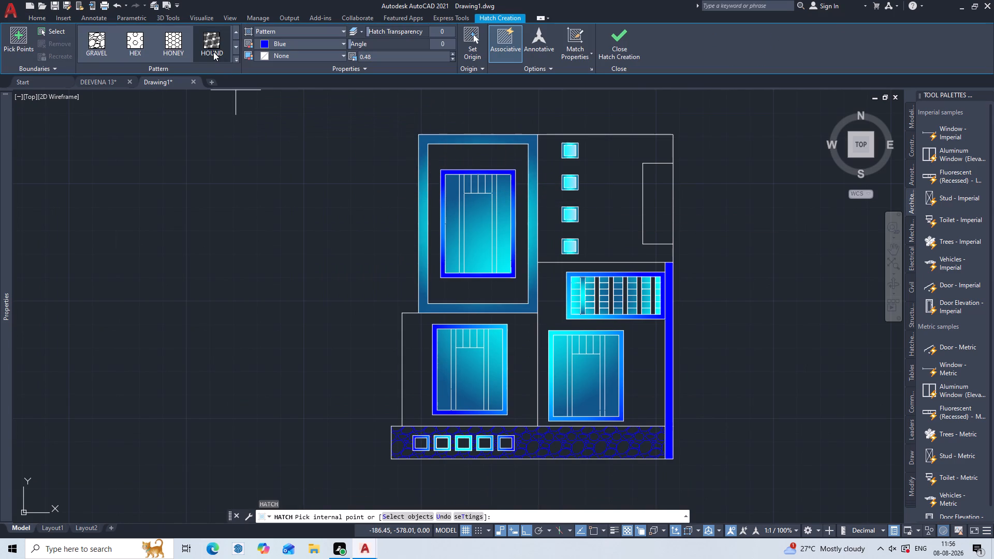
{"action": "scroll", "coordinate": [213, 52], "scroll_direction": "down", "scroll_amount": 9}
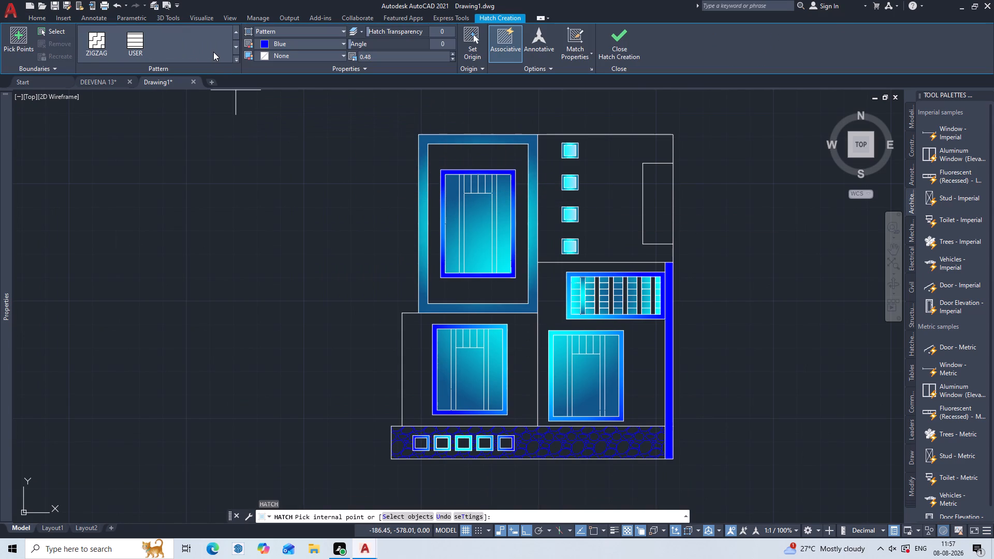
{"action": "scroll", "coordinate": [206, 51], "scroll_direction": "up", "scroll_amount": 2}
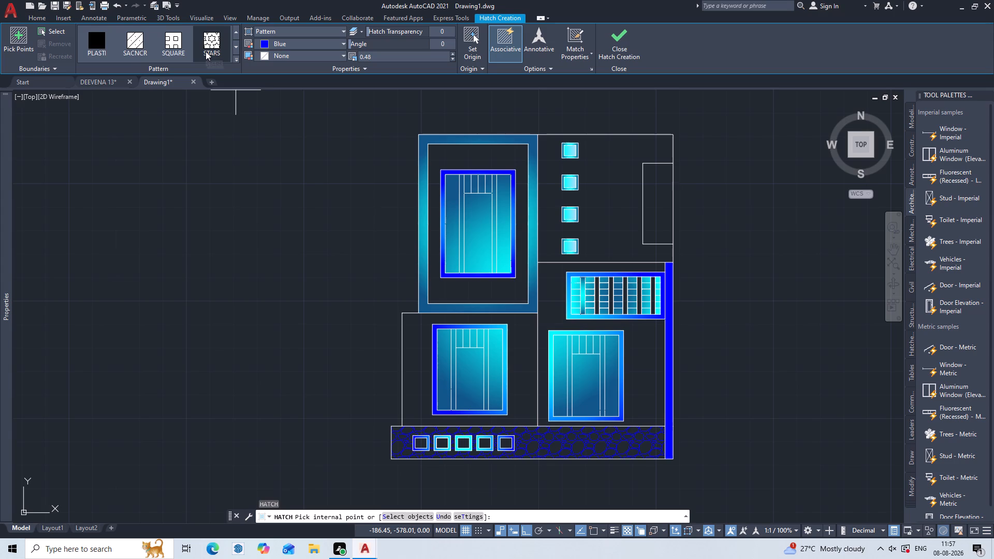
{"action": "scroll", "coordinate": [206, 51], "scroll_direction": "up", "scroll_amount": 1}
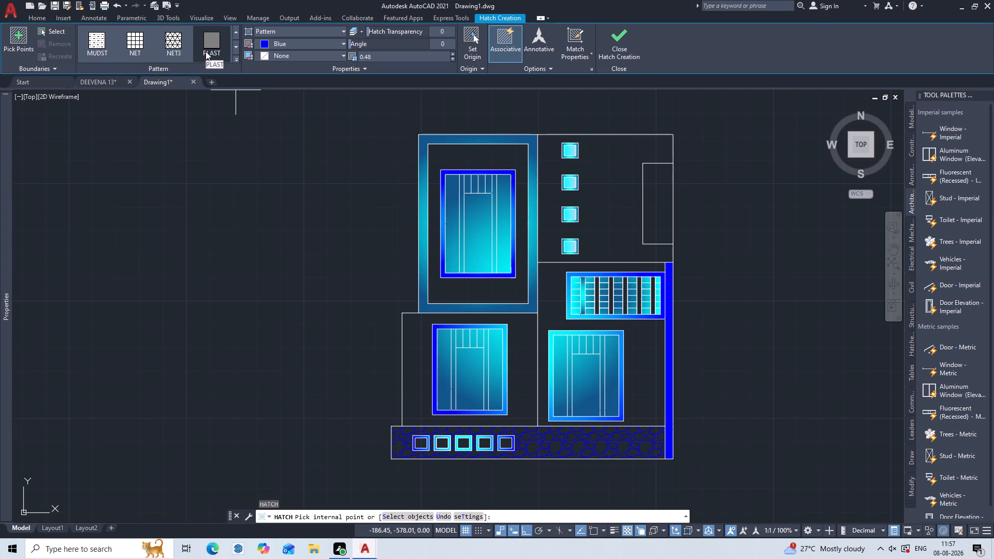
{"action": "scroll", "coordinate": [206, 51], "scroll_direction": "up", "scroll_amount": 2}
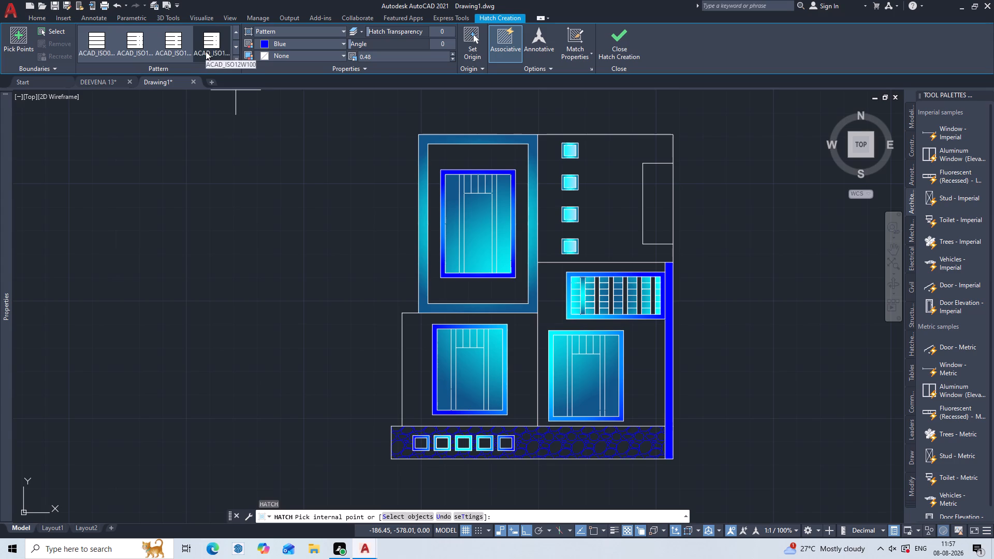
{"action": "scroll", "coordinate": [206, 51], "scroll_direction": "up", "scroll_amount": 3}
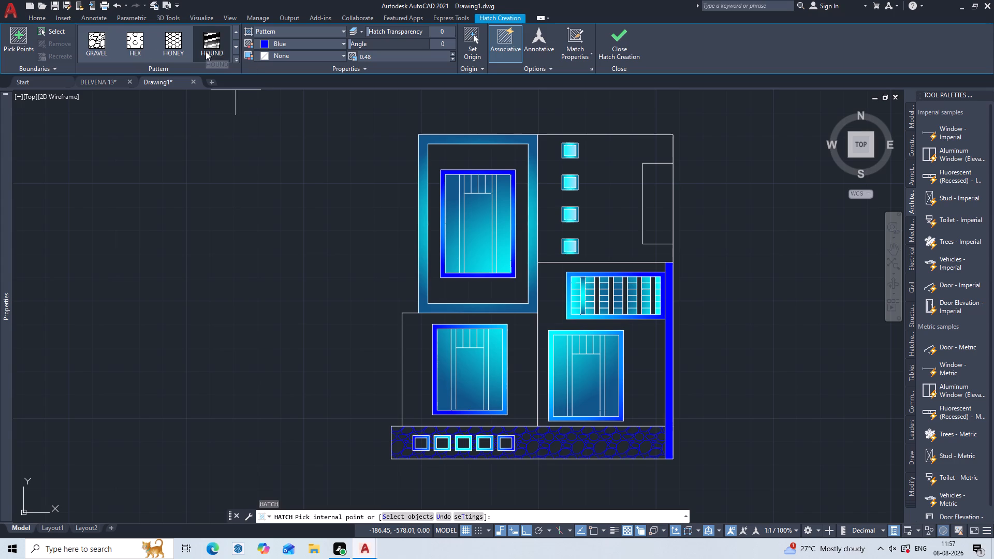
{"action": "scroll", "coordinate": [206, 51], "scroll_direction": "up", "scroll_amount": 2}
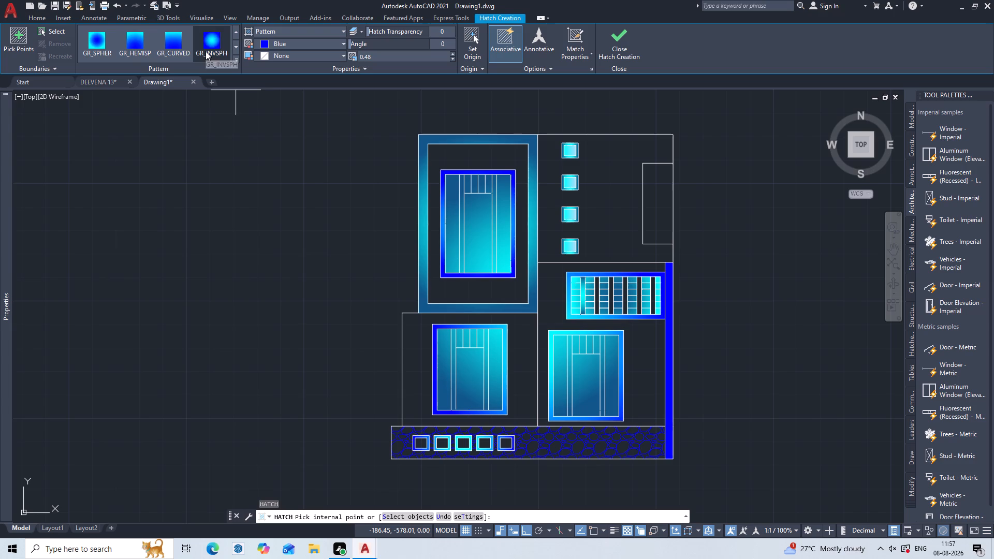
{"action": "scroll", "coordinate": [206, 51], "scroll_direction": "up", "scroll_amount": 2}
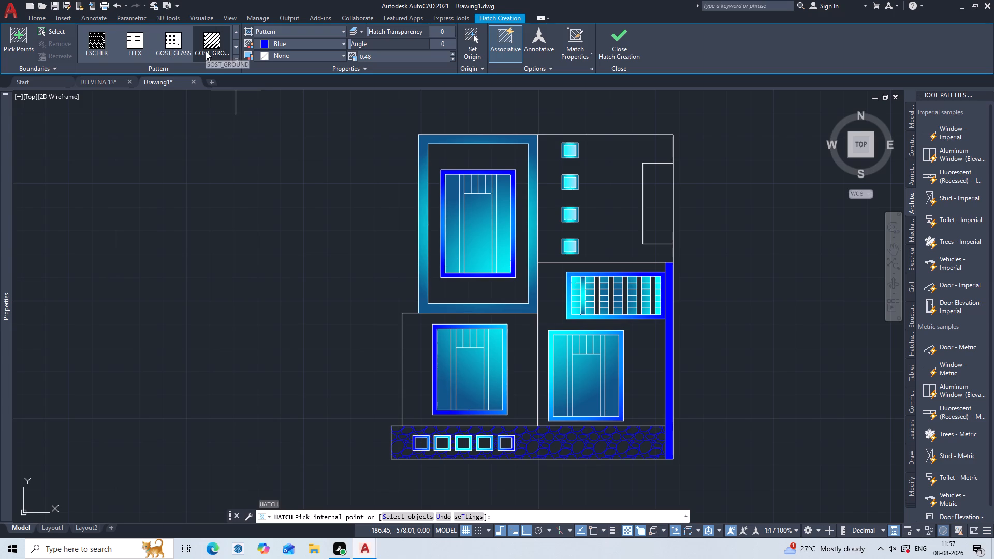
{"action": "scroll", "coordinate": [206, 51], "scroll_direction": "up", "scroll_amount": 2}
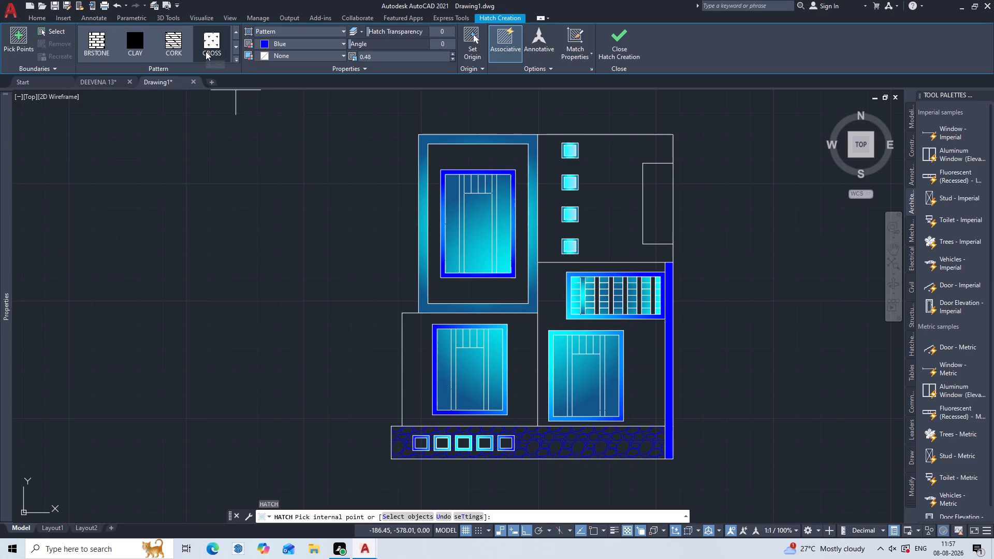
{"action": "scroll", "coordinate": [206, 51], "scroll_direction": "up", "scroll_amount": 1}
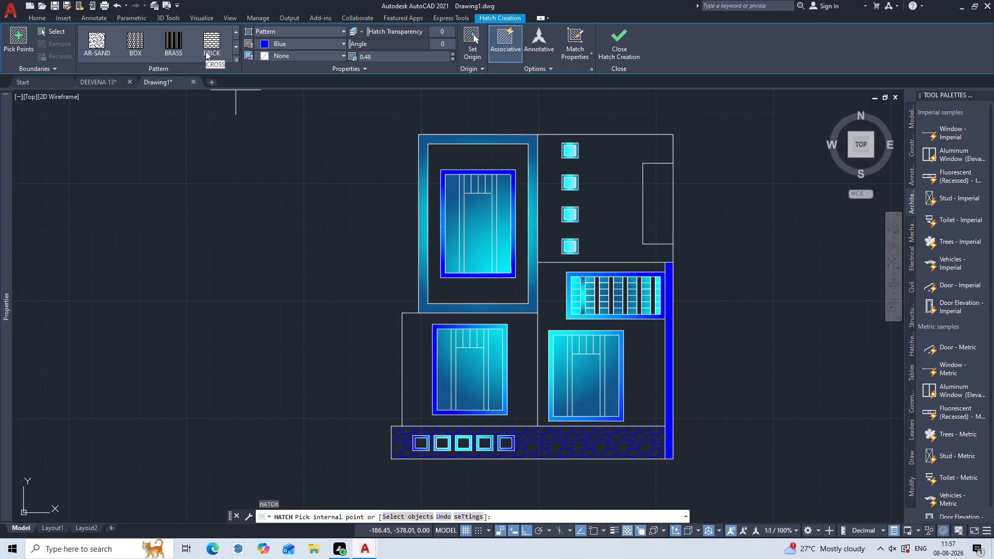
{"action": "double_click", "coordinate": [206, 51]}
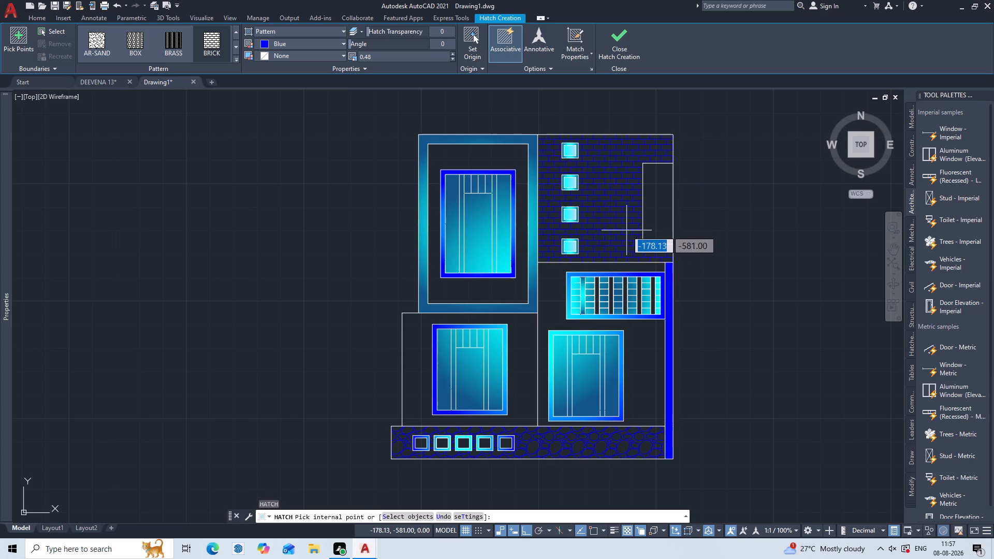
{"action": "triple_click", "coordinate": [628, 229]}
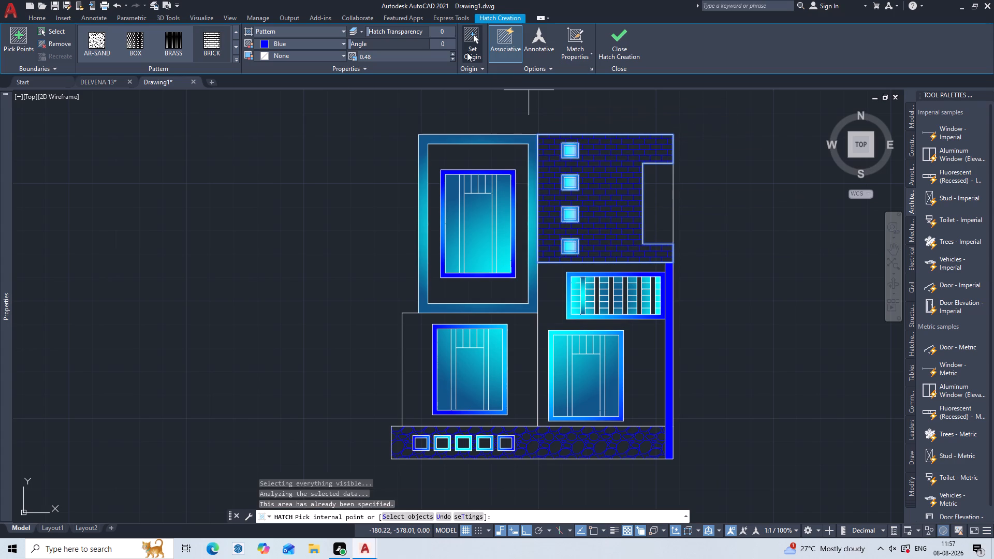
Set the upper wall's blue BRICK hatch scale to 0.85 and finish the hatch.
{"action": "left_click", "coordinate": [450, 58]}
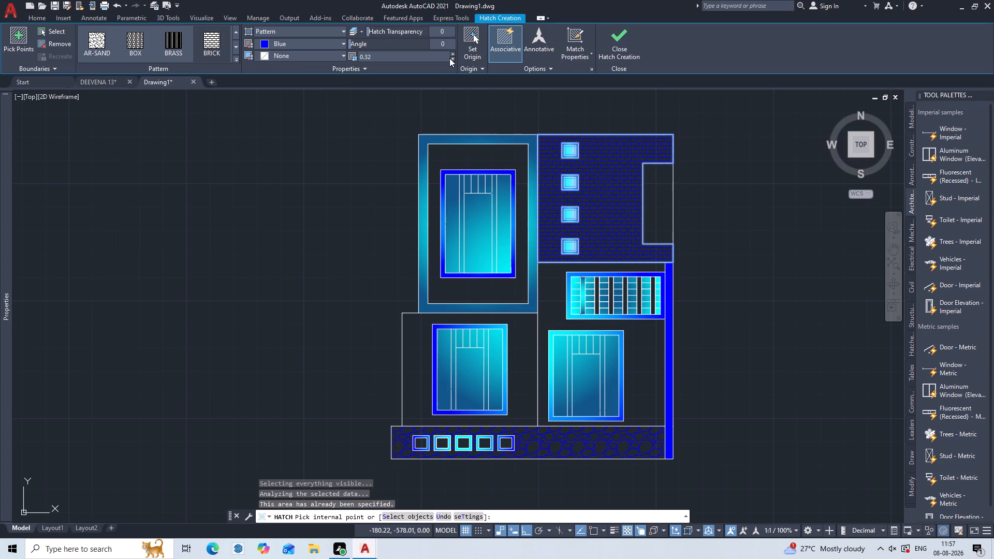
{"action": "left_click_drag", "start_coordinate": [450, 54], "coordinate": [456, 51]}
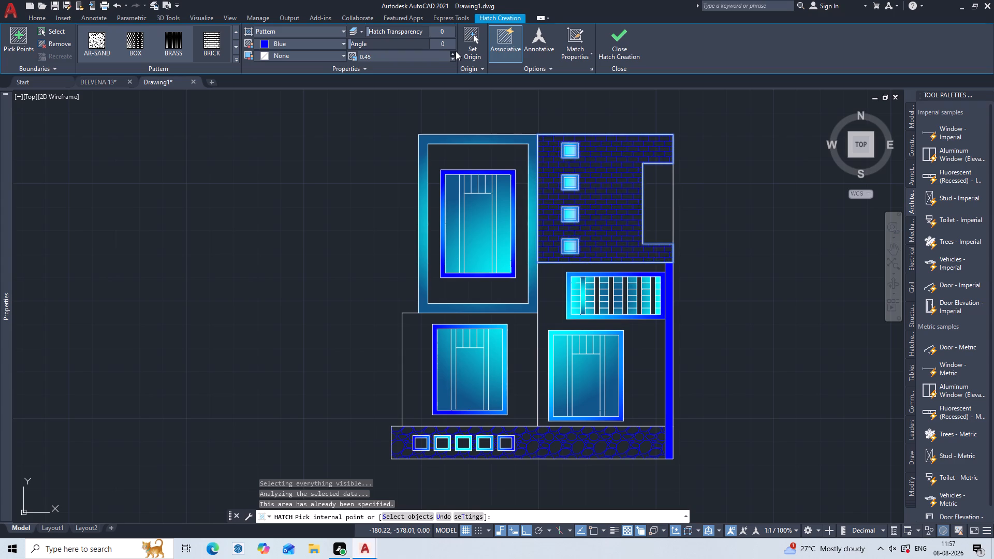
{"action": "left_click_drag", "start_coordinate": [456, 51], "coordinate": [473, 41]}
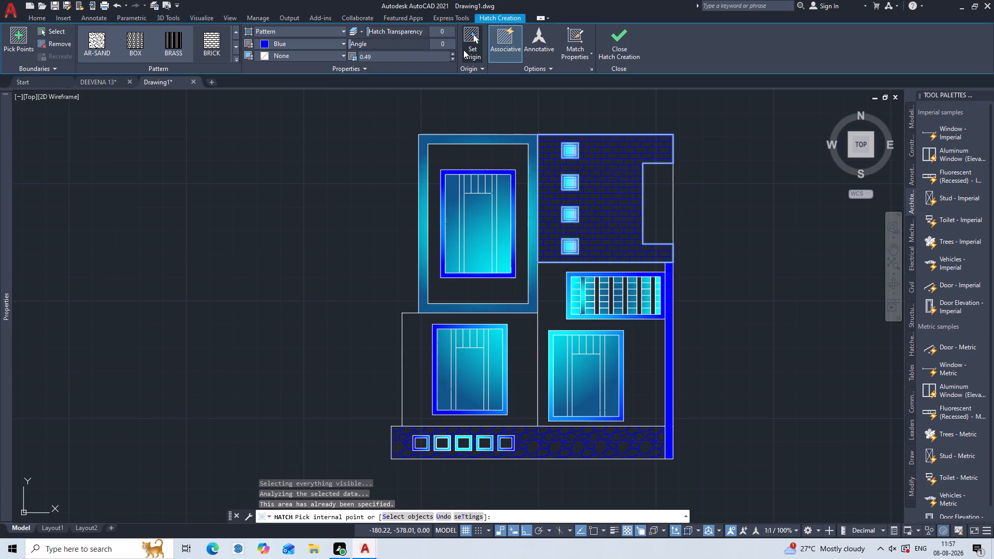
{"action": "left_click", "coordinate": [454, 52]}
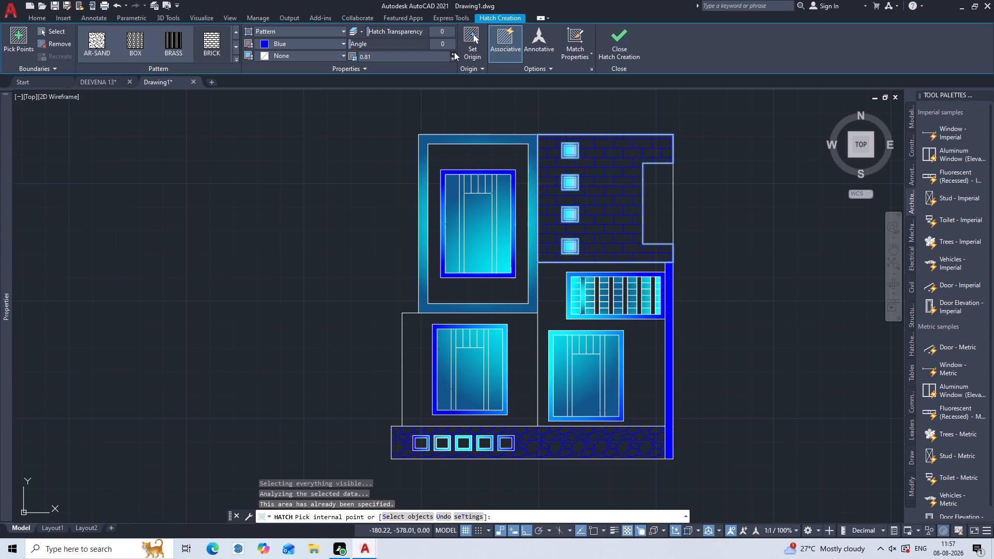
{"action": "triple_click", "coordinate": [454, 52]}
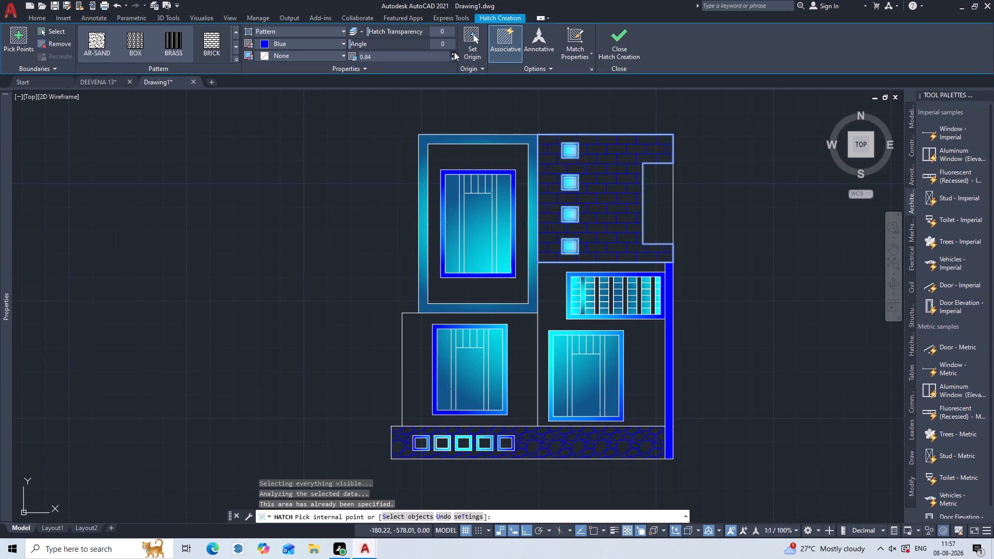
{"action": "key", "text": "Return"}
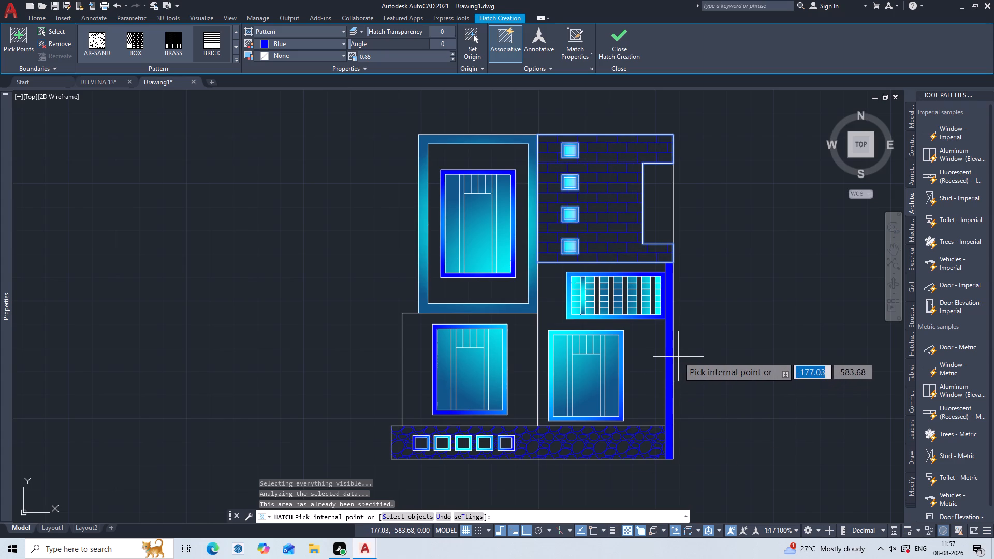
{"action": "key", "text": "Return"}
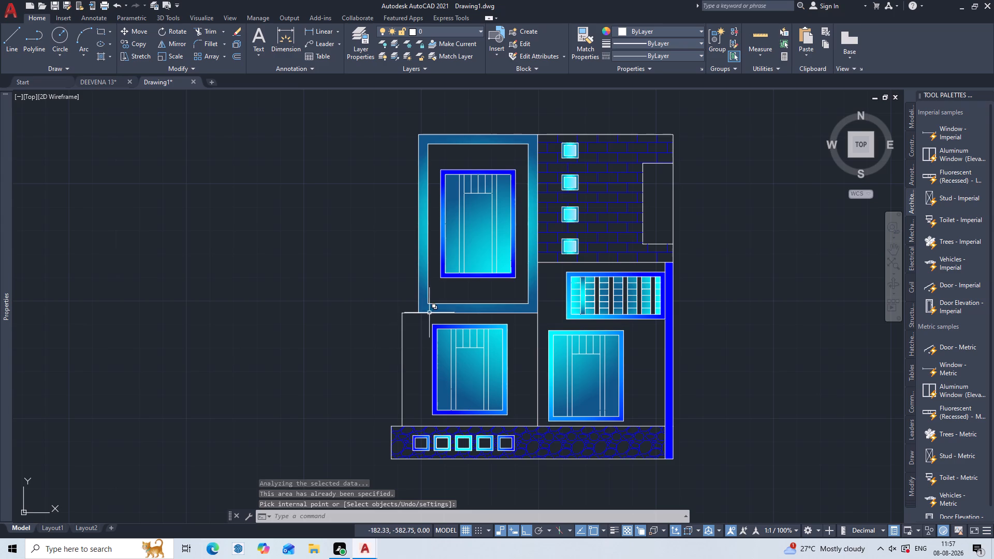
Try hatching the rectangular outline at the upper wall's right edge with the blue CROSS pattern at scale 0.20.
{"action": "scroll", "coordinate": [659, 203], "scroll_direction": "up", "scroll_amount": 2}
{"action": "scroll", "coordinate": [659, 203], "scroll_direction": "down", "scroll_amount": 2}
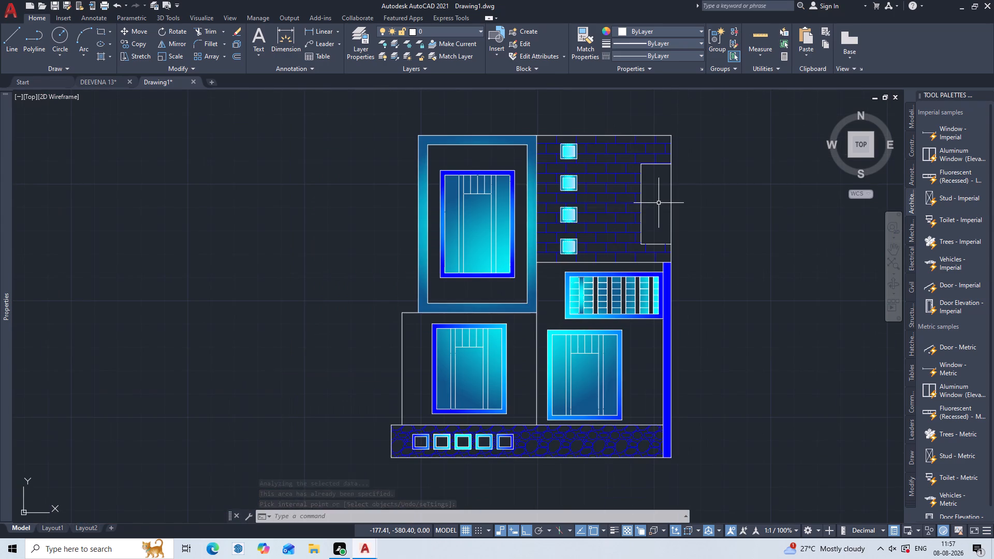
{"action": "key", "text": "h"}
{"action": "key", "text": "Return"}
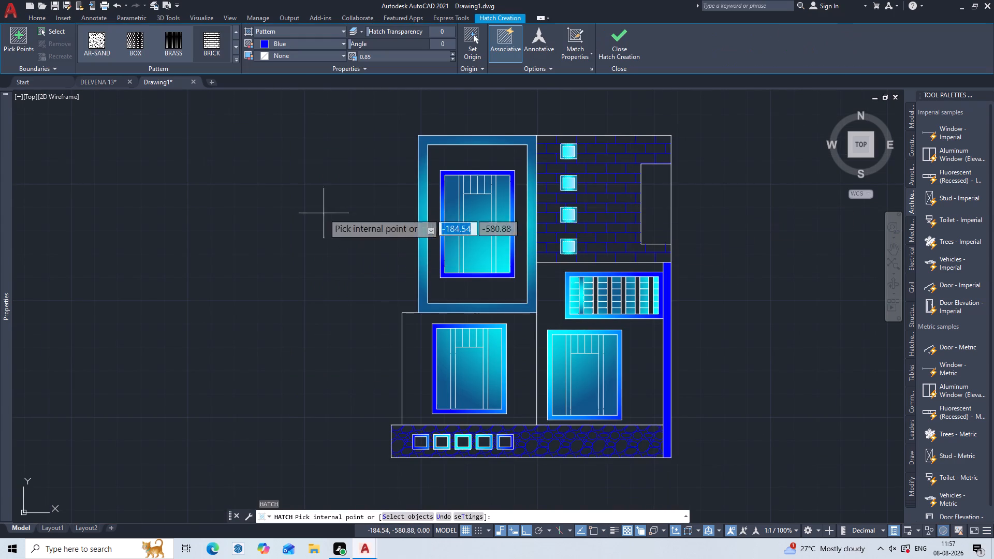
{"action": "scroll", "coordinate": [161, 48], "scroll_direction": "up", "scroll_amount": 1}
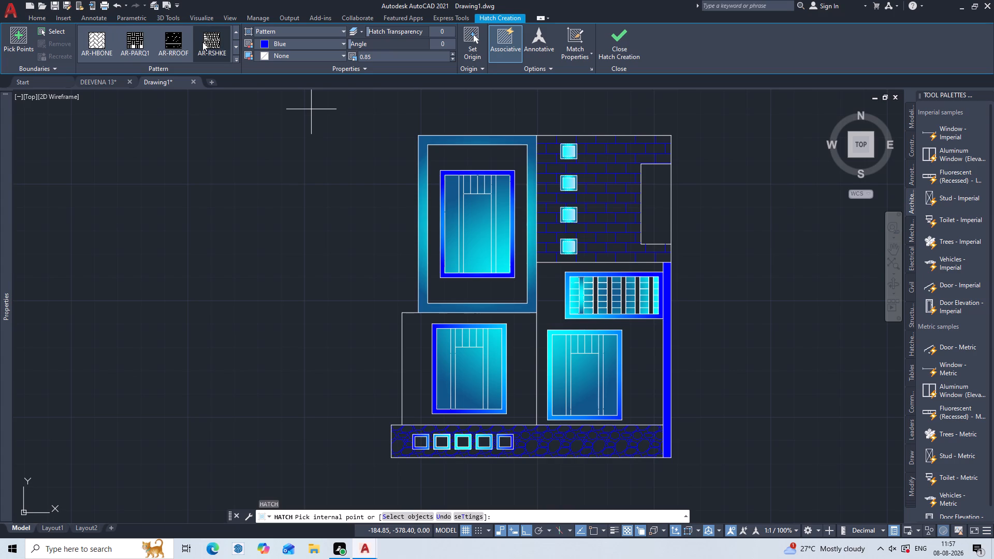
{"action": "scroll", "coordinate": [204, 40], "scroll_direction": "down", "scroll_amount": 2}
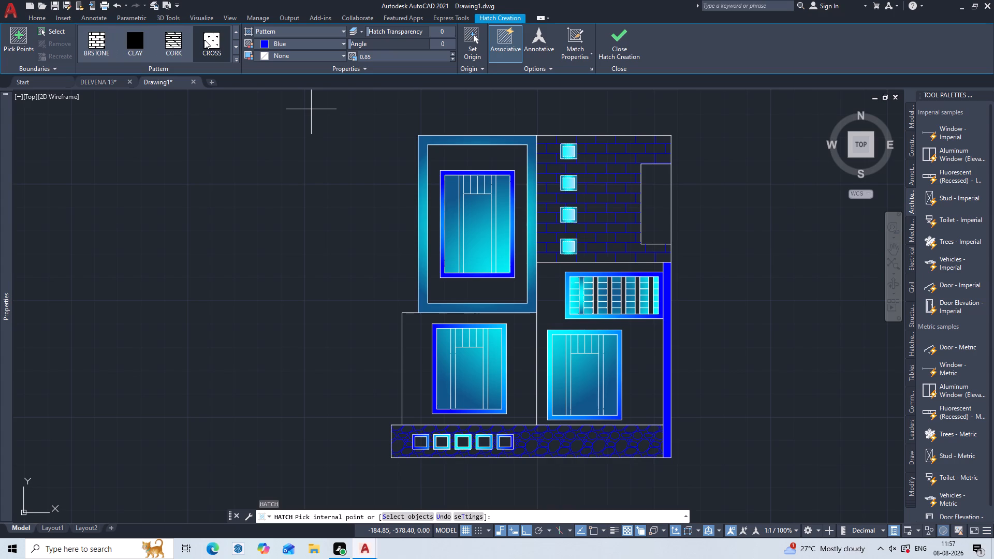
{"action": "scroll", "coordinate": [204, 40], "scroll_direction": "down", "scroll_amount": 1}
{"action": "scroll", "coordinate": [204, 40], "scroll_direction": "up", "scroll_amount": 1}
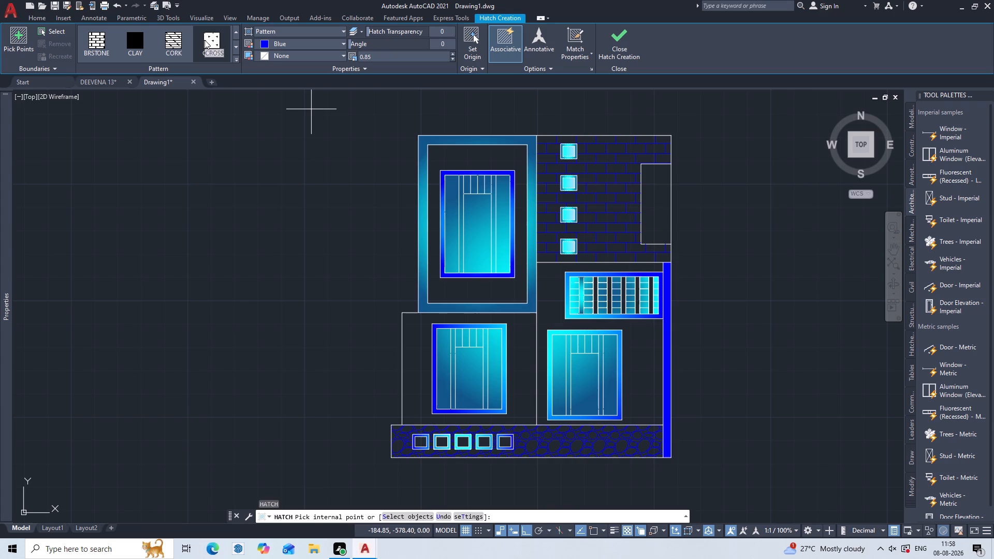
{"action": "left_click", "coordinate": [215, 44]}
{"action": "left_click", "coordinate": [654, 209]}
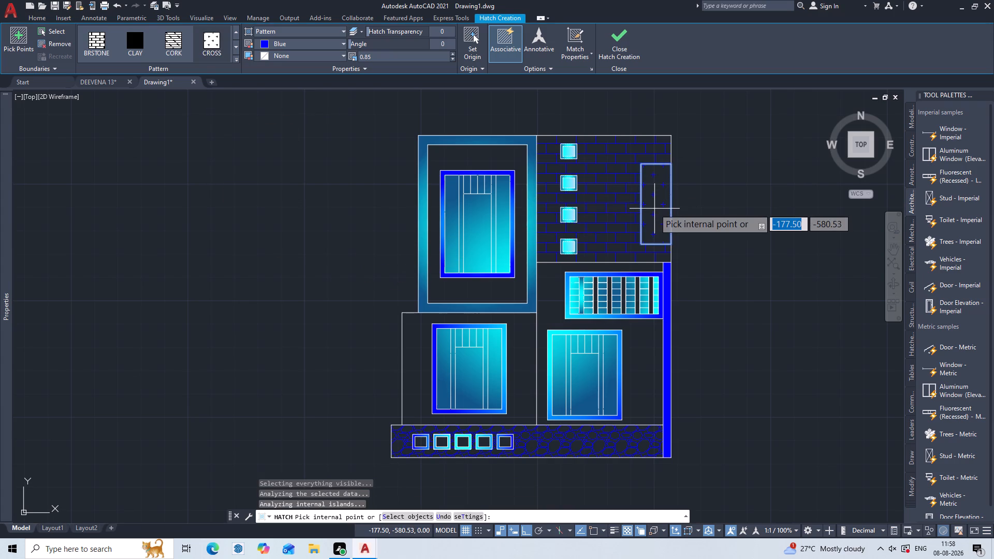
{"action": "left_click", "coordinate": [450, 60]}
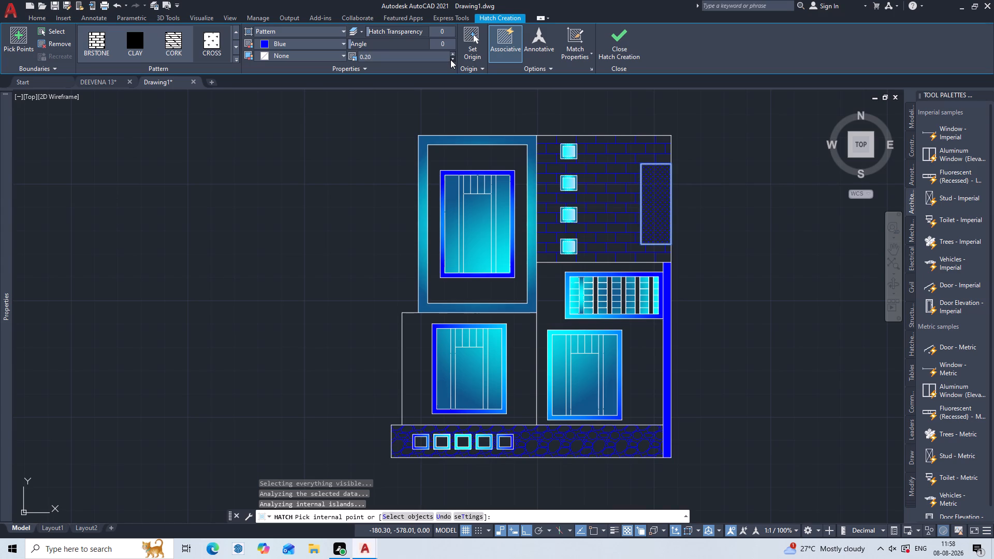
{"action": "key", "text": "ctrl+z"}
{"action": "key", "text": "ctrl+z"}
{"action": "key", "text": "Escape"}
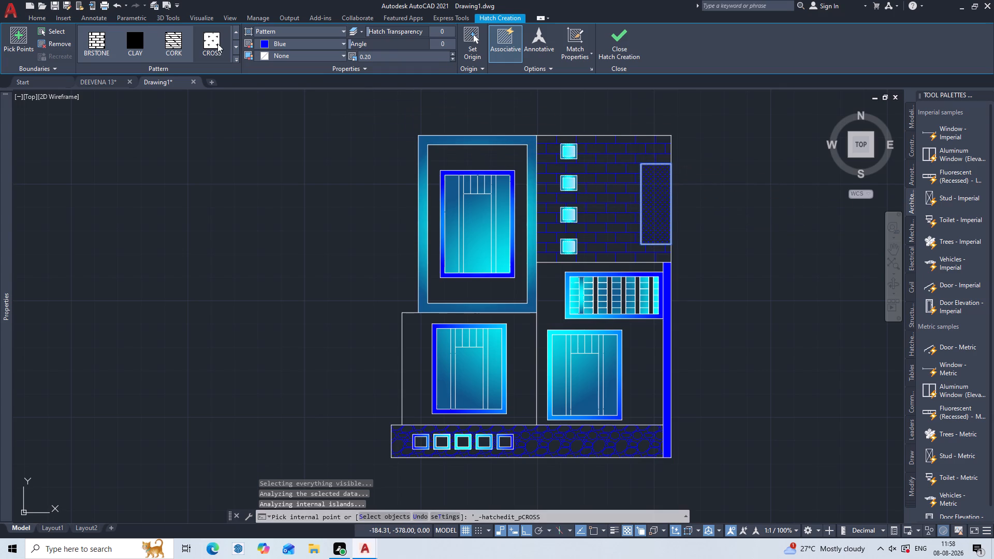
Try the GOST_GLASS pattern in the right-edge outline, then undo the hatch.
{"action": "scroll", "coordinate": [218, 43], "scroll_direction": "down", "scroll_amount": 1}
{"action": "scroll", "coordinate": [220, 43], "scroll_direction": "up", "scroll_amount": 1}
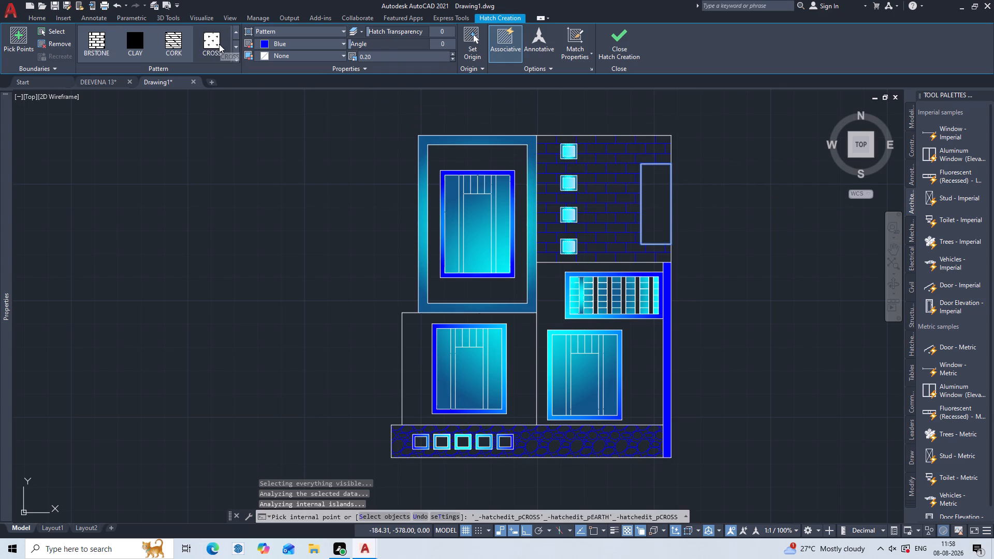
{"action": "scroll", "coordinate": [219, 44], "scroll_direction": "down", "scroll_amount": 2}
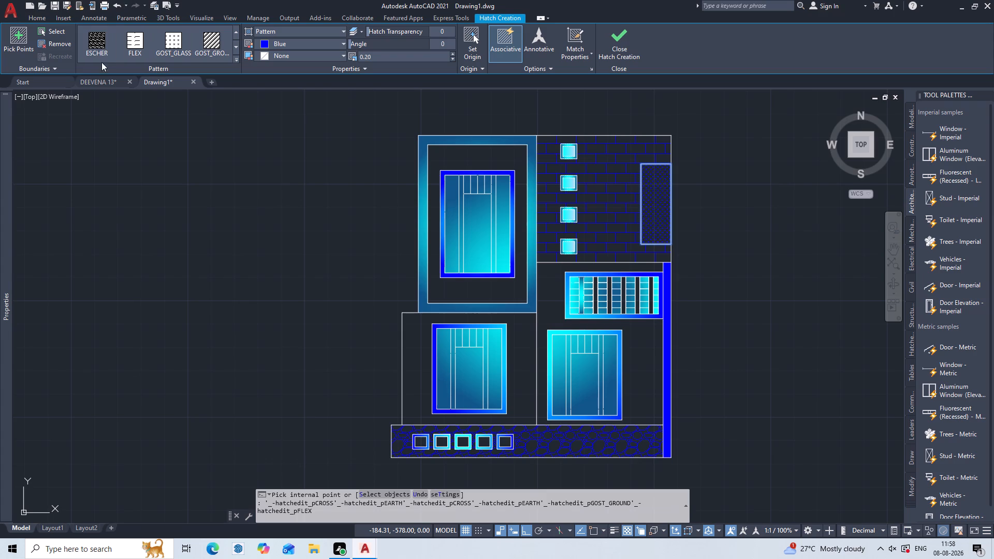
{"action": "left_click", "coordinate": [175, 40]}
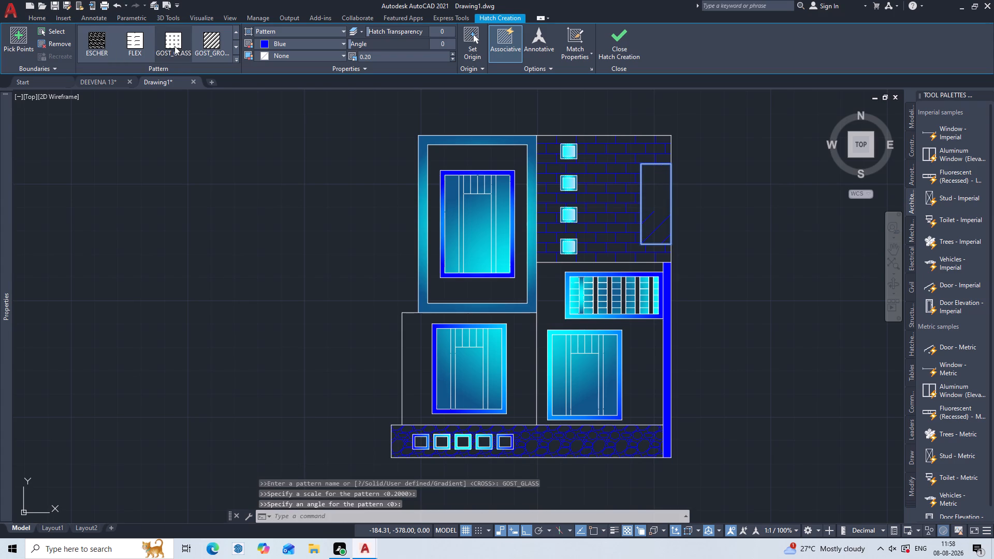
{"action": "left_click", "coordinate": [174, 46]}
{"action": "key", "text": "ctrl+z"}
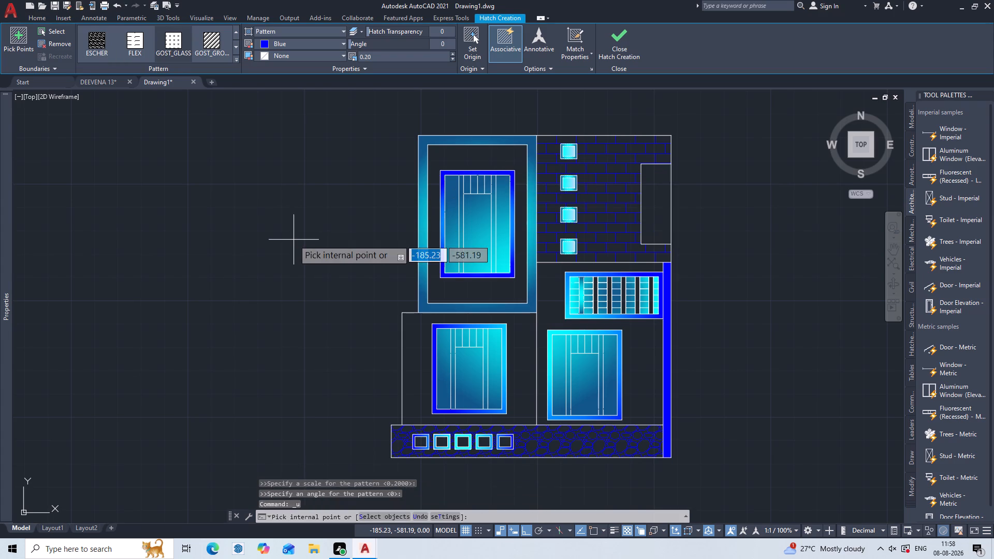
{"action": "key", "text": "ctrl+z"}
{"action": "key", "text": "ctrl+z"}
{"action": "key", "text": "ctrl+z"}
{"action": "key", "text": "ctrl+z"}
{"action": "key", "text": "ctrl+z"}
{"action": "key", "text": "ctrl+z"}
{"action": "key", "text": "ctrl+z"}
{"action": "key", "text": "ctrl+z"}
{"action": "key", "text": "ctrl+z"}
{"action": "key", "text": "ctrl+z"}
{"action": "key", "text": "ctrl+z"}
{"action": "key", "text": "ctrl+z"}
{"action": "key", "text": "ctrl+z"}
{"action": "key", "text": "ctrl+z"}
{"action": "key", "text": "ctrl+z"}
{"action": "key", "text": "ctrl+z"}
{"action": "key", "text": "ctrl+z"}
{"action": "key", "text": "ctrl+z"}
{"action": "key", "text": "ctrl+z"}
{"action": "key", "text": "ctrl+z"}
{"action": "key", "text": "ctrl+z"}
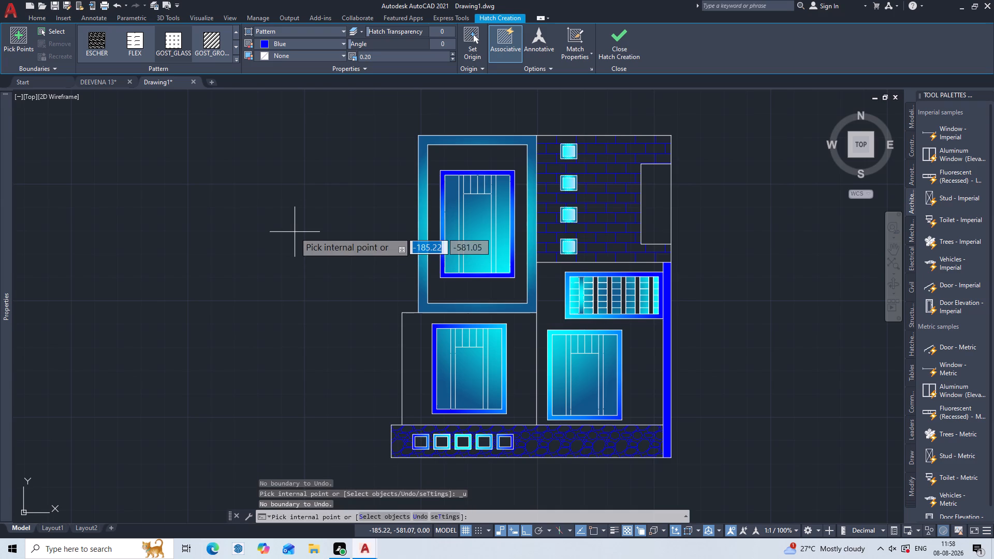
Hatch the rectangular outline at the upper brick wall's right edge with the GRASS pattern in dark green 19,103,52.
{"action": "left_click", "coordinate": [173, 37]}
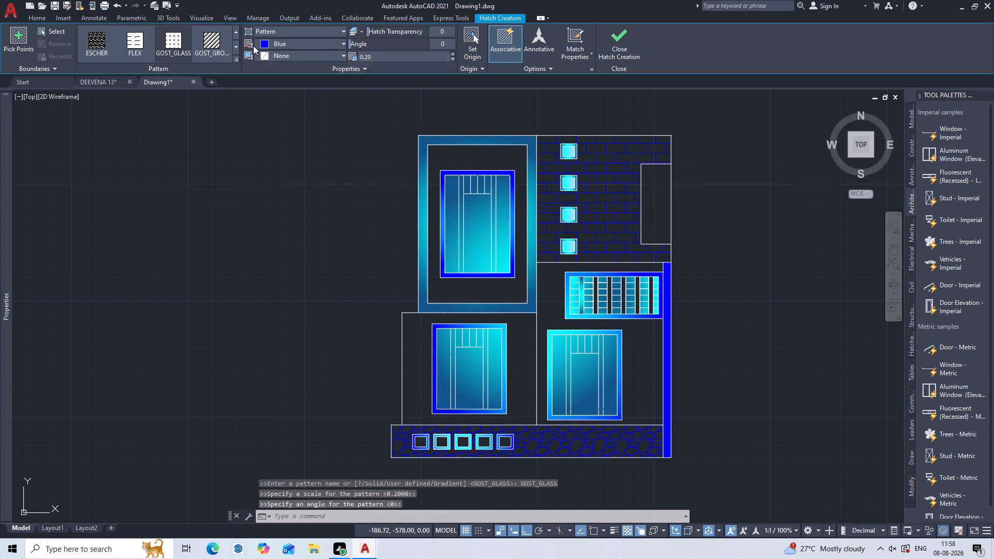
{"action": "scroll", "coordinate": [216, 42], "scroll_direction": "down", "scroll_amount": 4}
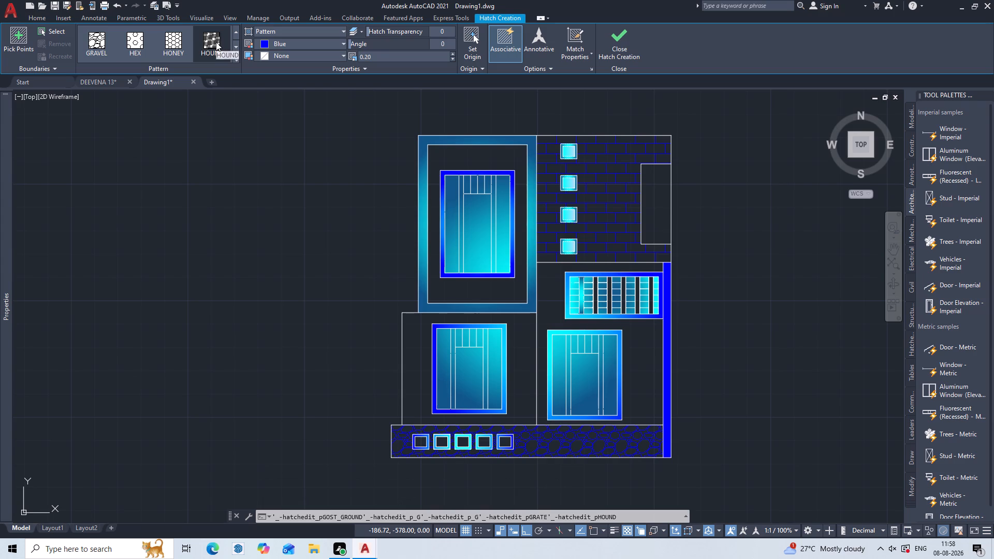
{"action": "scroll", "coordinate": [216, 42], "scroll_direction": "down", "scroll_amount": 4}
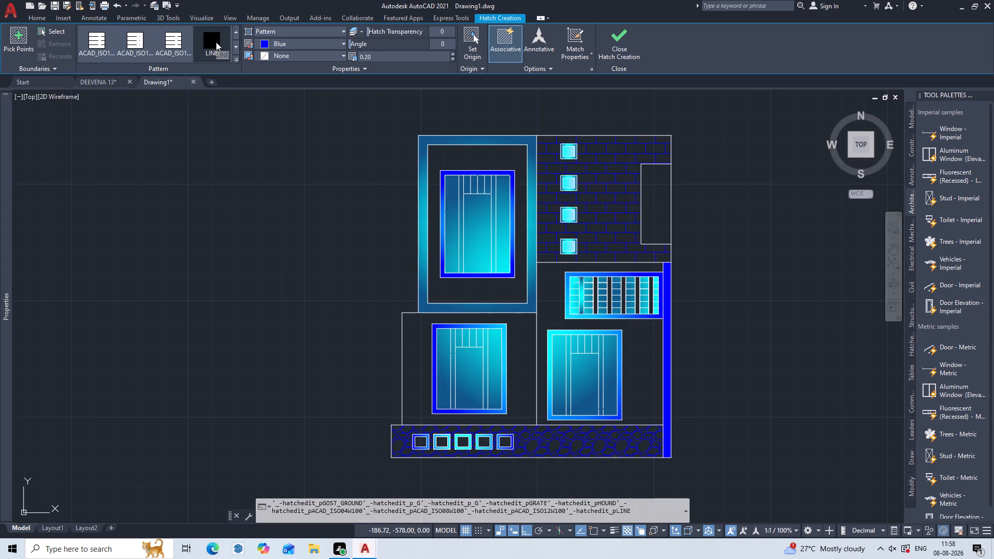
{"action": "scroll", "coordinate": [216, 42], "scroll_direction": "down", "scroll_amount": 2}
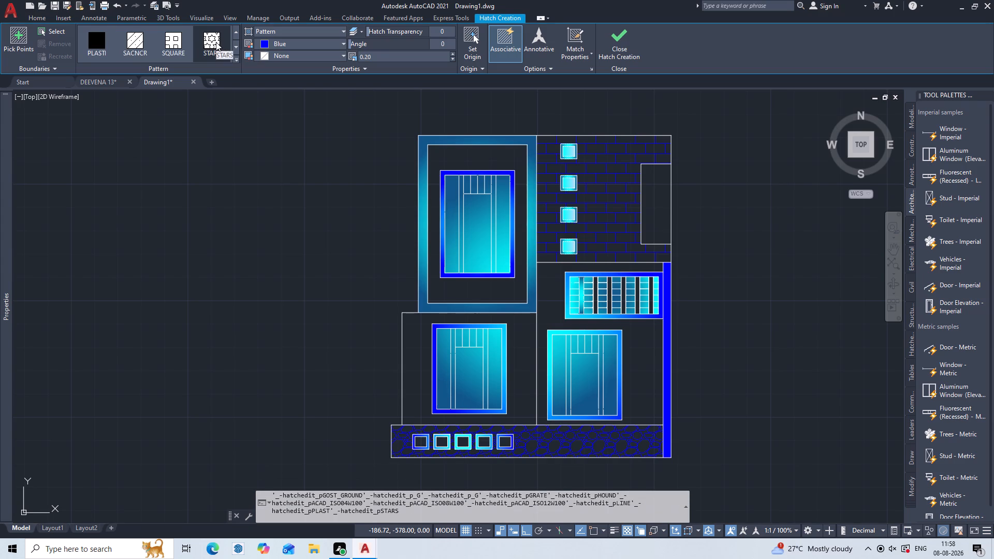
{"action": "scroll", "coordinate": [216, 42], "scroll_direction": "down", "scroll_amount": 1}
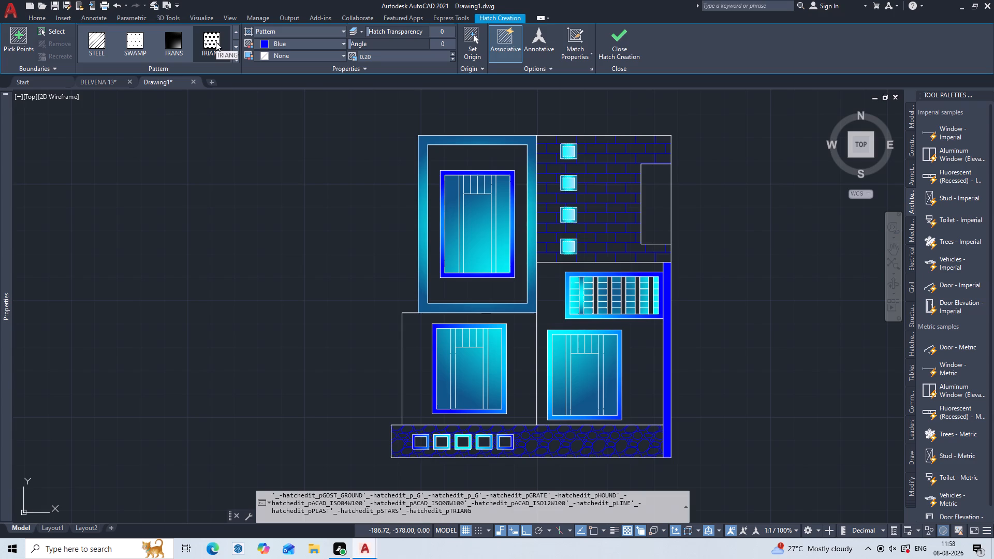
{"action": "scroll", "coordinate": [216, 42], "scroll_direction": "down", "scroll_amount": 1}
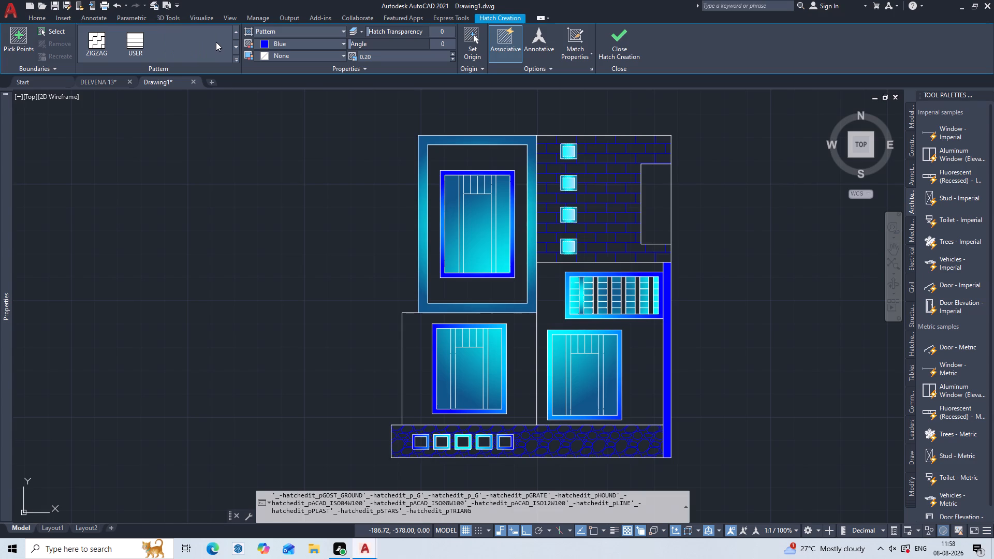
{"action": "scroll", "coordinate": [216, 42], "scroll_direction": "up", "scroll_amount": 2}
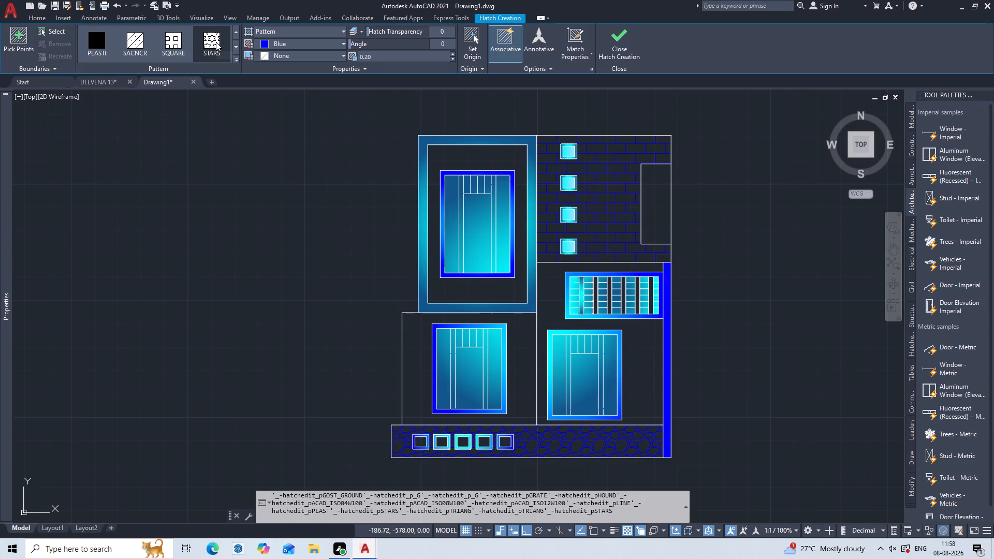
{"action": "scroll", "coordinate": [216, 42], "scroll_direction": "up", "scroll_amount": 3}
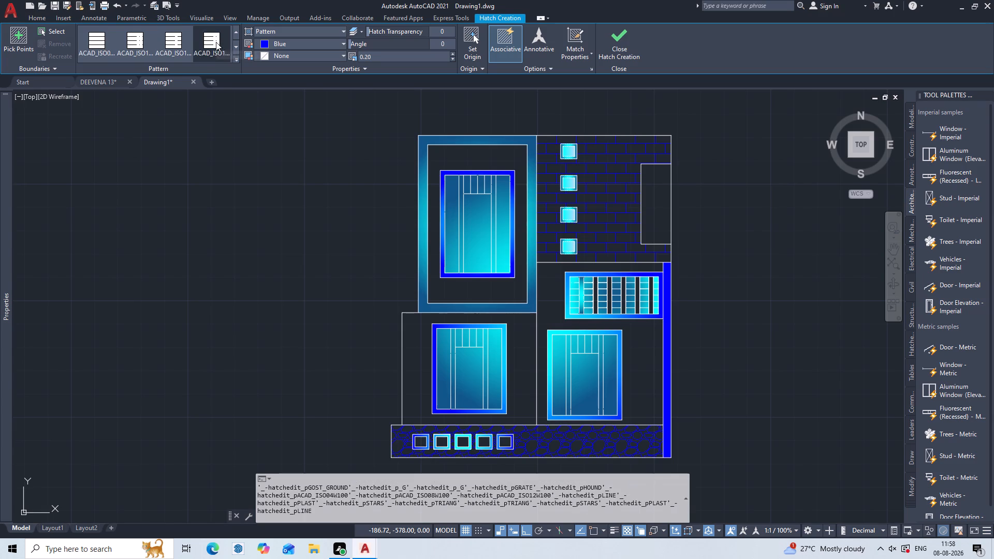
{"action": "scroll", "coordinate": [216, 42], "scroll_direction": "up", "scroll_amount": 3}
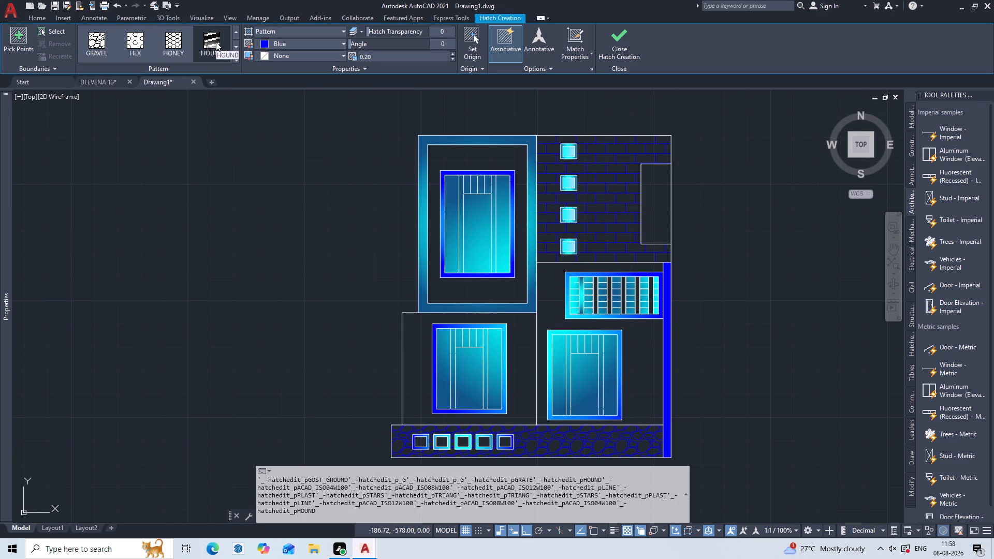
{"action": "scroll", "coordinate": [216, 42], "scroll_direction": "up", "scroll_amount": 1}
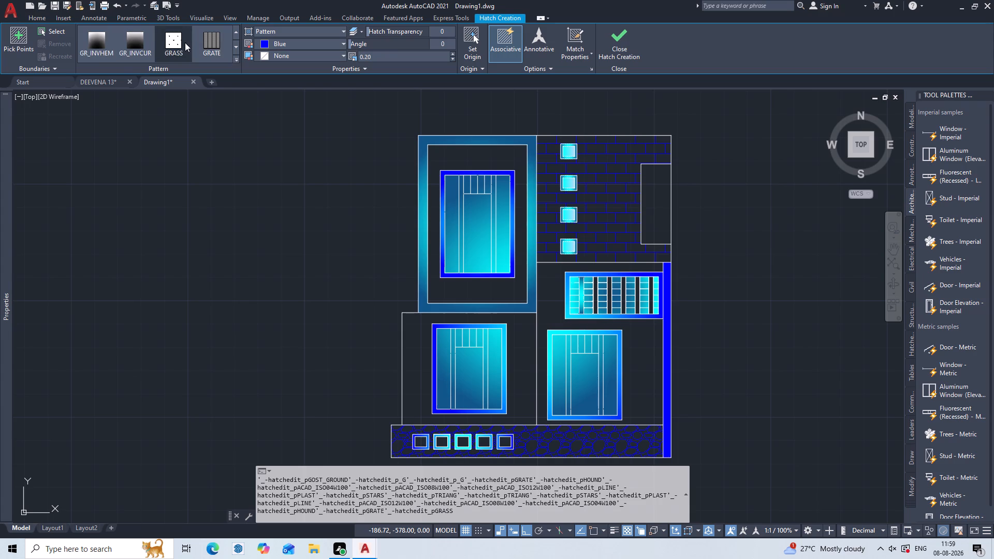
{"action": "left_click", "coordinate": [173, 45]}
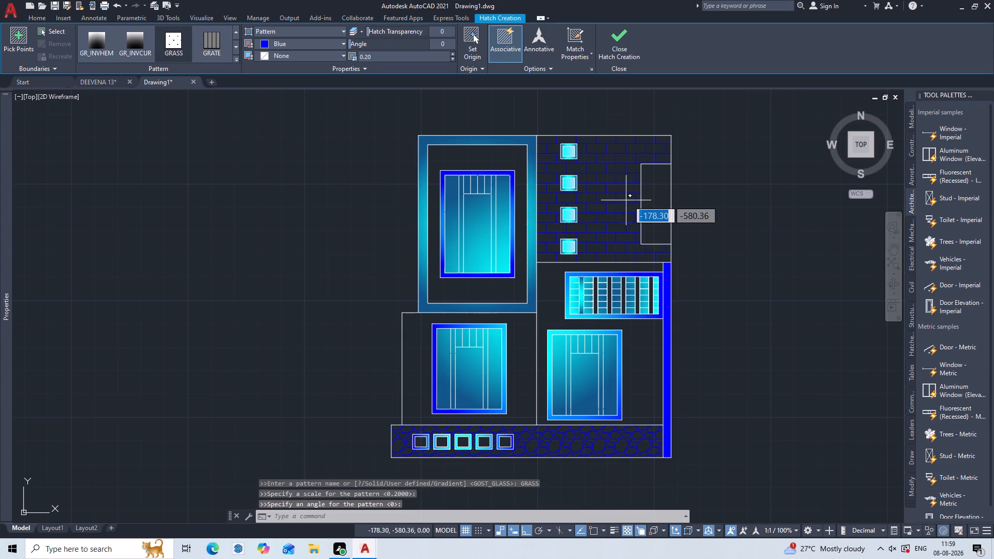
{"action": "double_click", "coordinate": [333, 43]}
{"action": "left_click", "coordinate": [340, 45]}
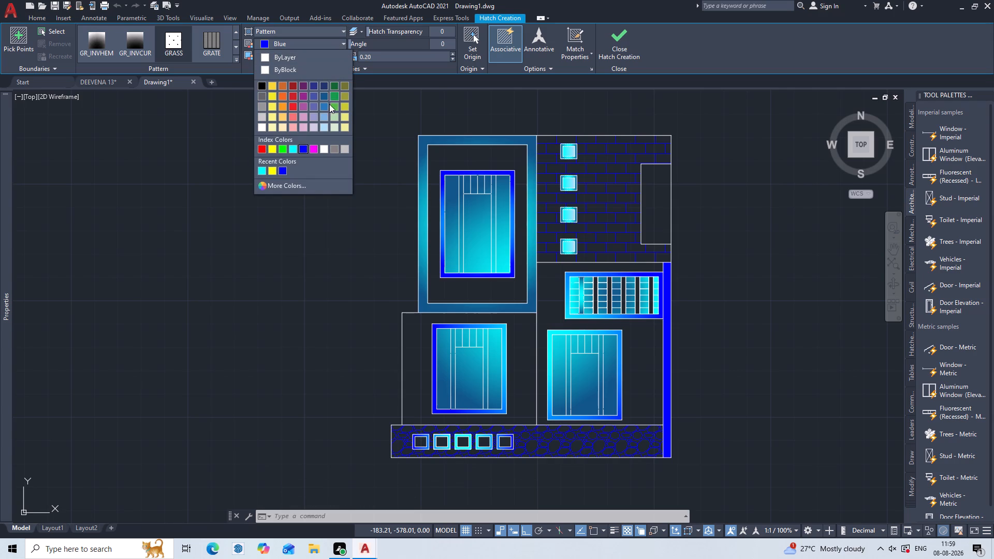
{"action": "left_click", "coordinate": [332, 87]}
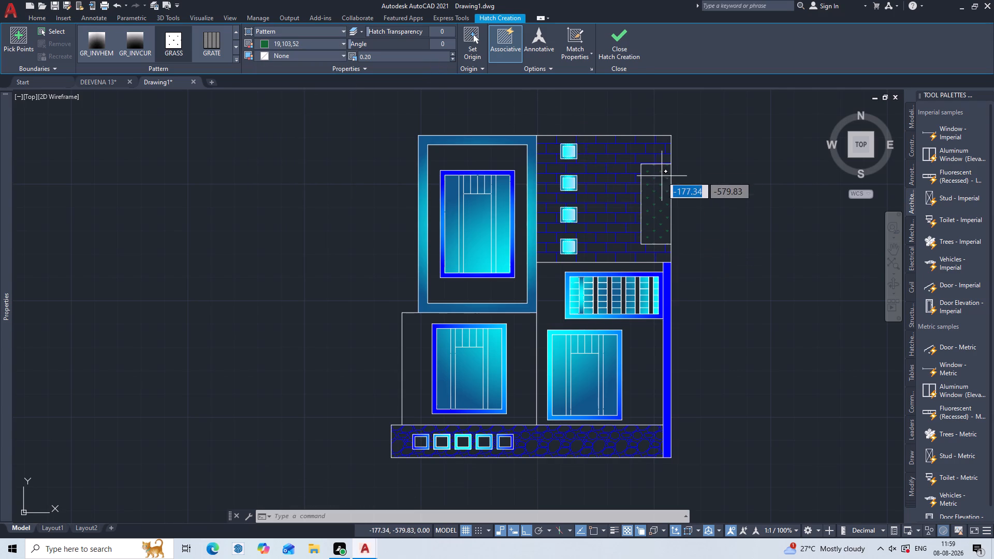
{"action": "left_click", "coordinate": [661, 191]}
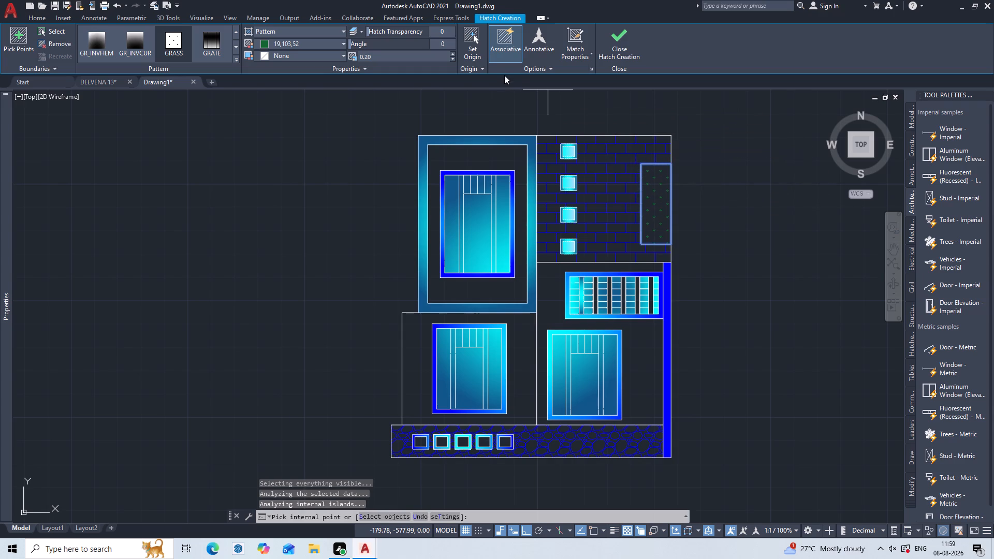
Set the GRASS hatch scale to 0.09 and finish the hatch.
{"action": "left_click", "coordinate": [451, 50]}
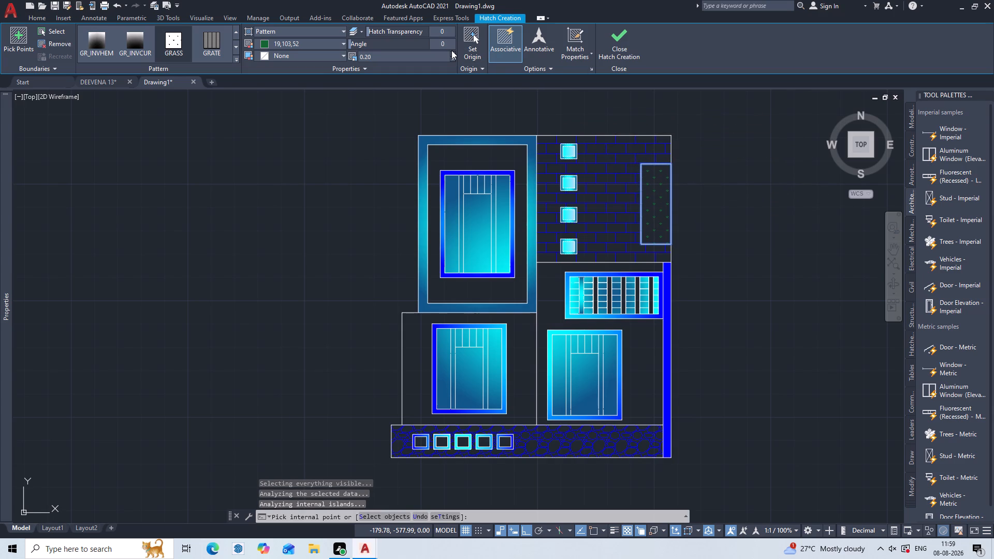
{"action": "left_click", "coordinate": [454, 53]}
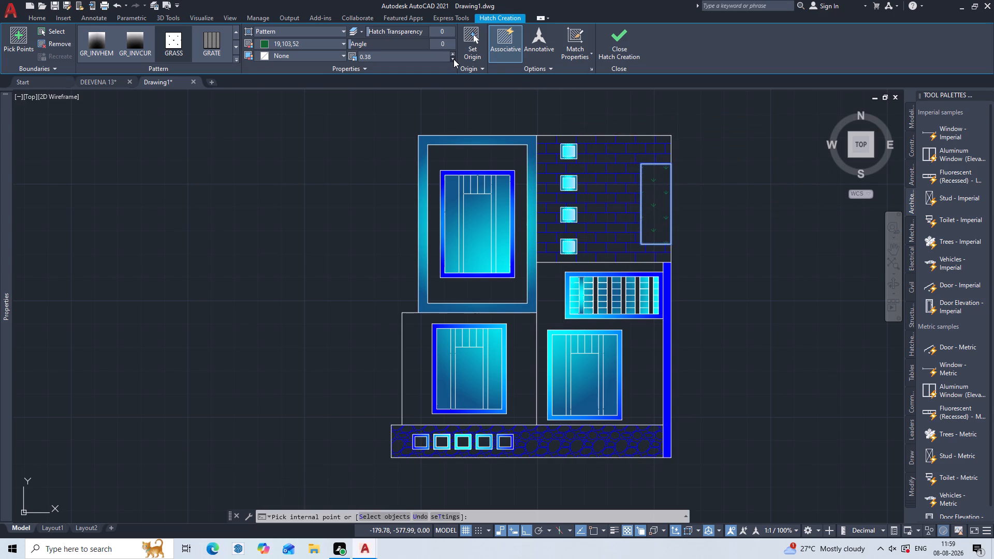
{"action": "left_click", "coordinate": [454, 59]}
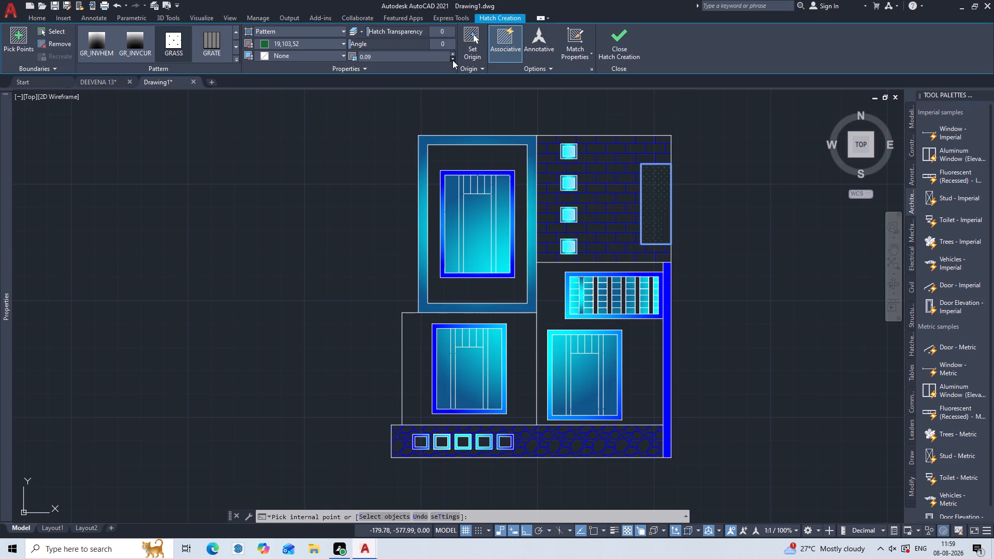
{"action": "left_click", "coordinate": [452, 60]}
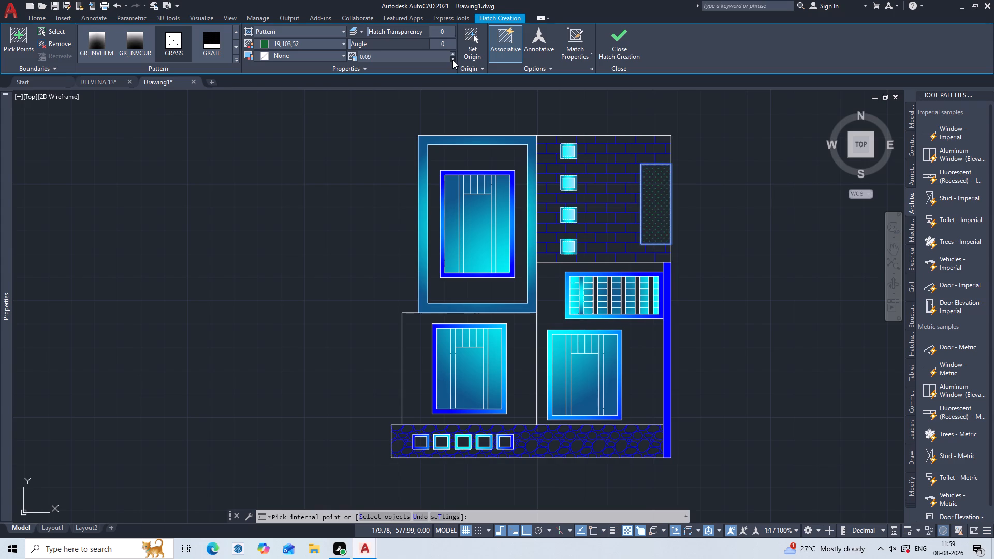
{"action": "triple_click", "coordinate": [452, 60]}
{"action": "triple_click", "coordinate": [452, 60]}
{"action": "key", "text": "Escape"}
{"action": "key", "text": "Escape"}
{"action": "key", "text": "Return"}
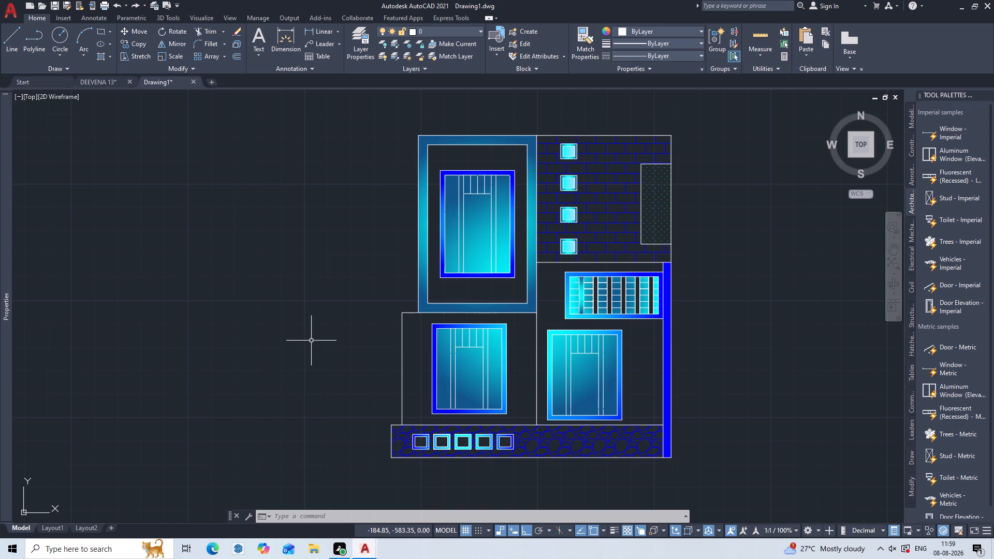
Change the GRASS hatch at the upper wall's right edge to the blue-and-cyan GR_INVCUR gradient.
{"action": "left_click", "coordinate": [666, 184]}
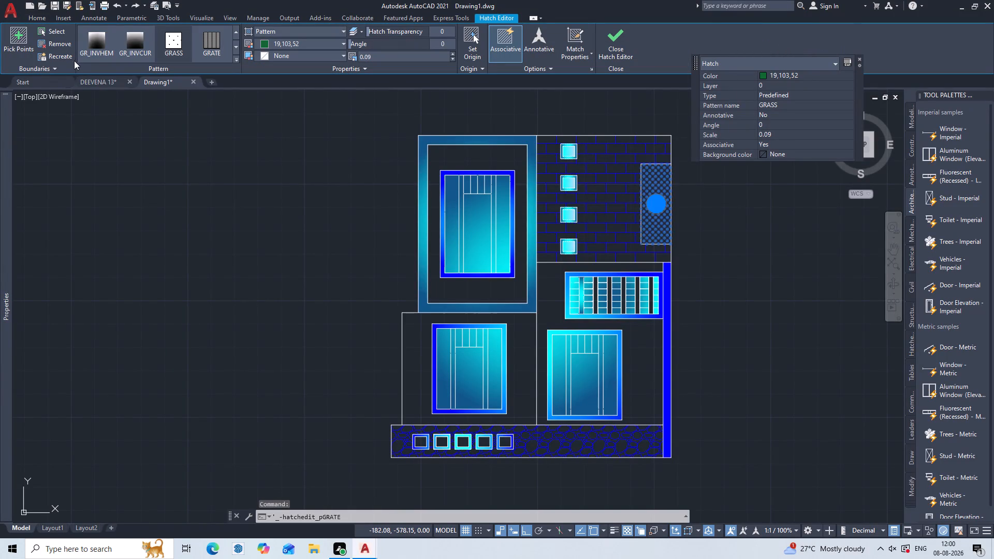
{"action": "left_click", "coordinate": [123, 47]}
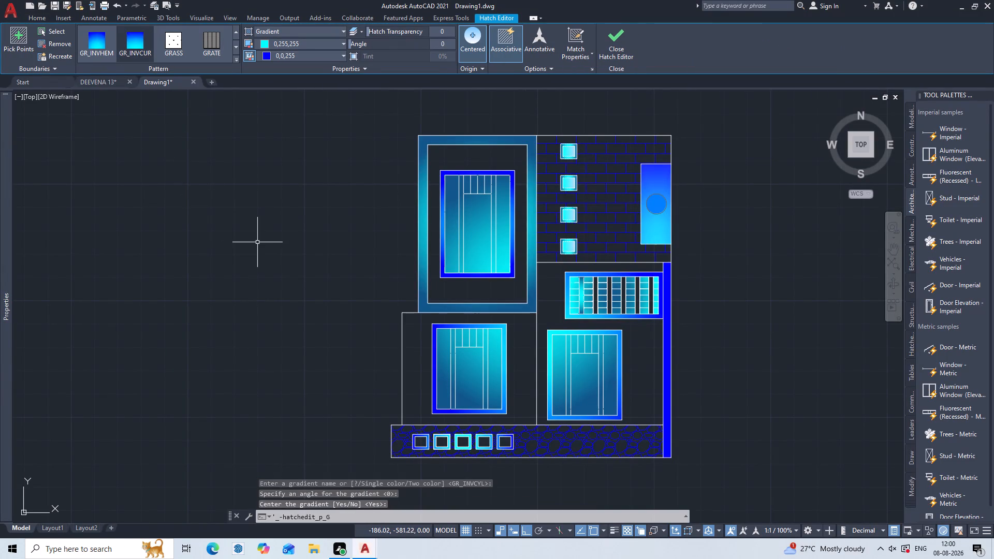
{"action": "key", "text": "Return"}
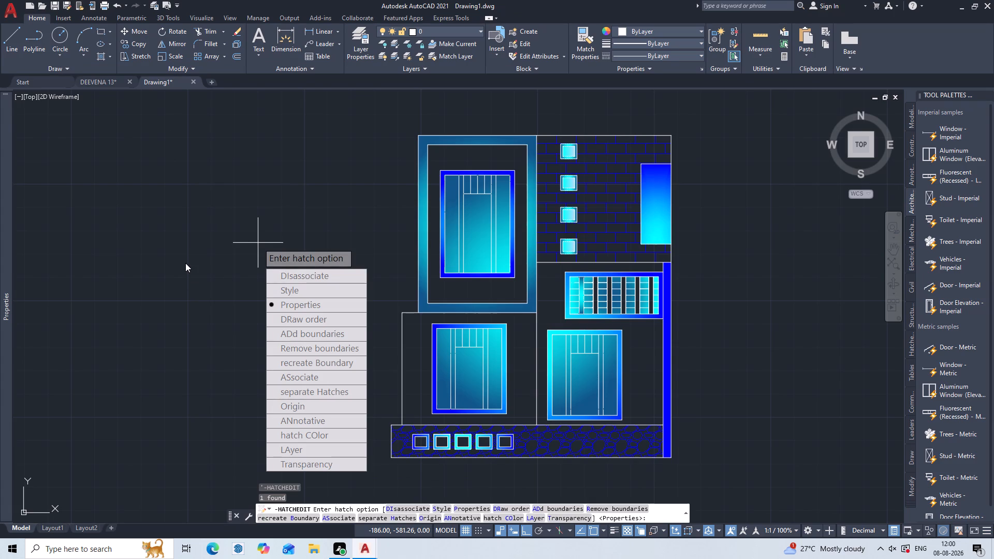
{"action": "key", "text": "Escape"}
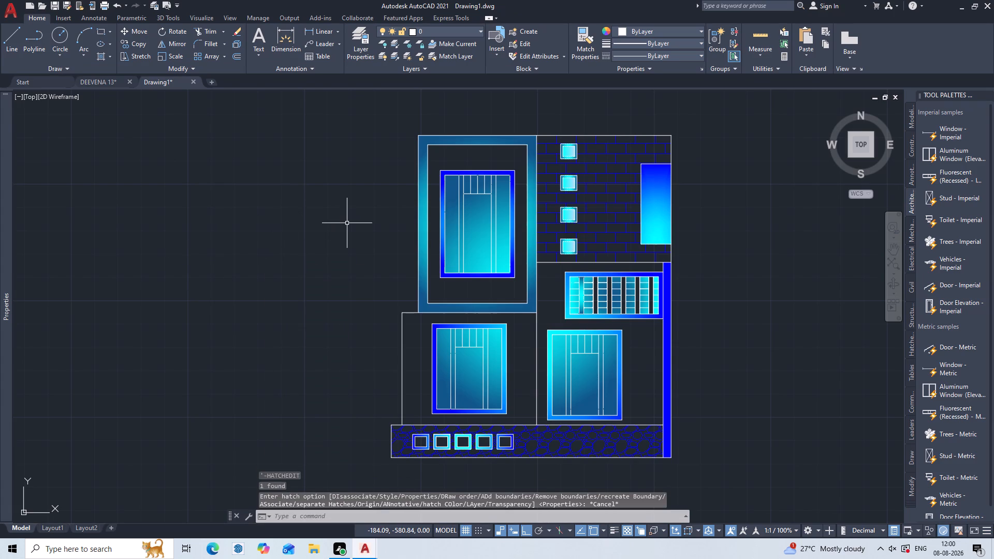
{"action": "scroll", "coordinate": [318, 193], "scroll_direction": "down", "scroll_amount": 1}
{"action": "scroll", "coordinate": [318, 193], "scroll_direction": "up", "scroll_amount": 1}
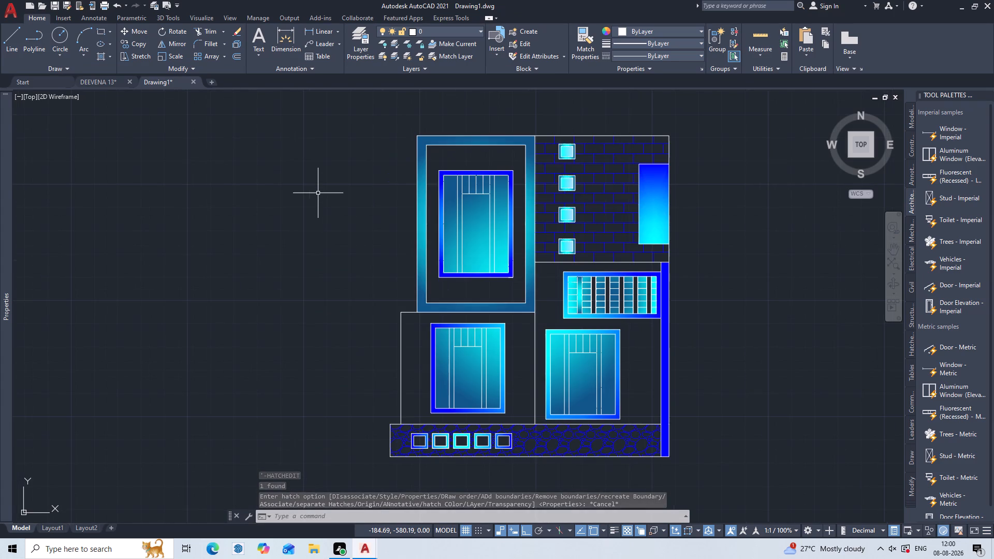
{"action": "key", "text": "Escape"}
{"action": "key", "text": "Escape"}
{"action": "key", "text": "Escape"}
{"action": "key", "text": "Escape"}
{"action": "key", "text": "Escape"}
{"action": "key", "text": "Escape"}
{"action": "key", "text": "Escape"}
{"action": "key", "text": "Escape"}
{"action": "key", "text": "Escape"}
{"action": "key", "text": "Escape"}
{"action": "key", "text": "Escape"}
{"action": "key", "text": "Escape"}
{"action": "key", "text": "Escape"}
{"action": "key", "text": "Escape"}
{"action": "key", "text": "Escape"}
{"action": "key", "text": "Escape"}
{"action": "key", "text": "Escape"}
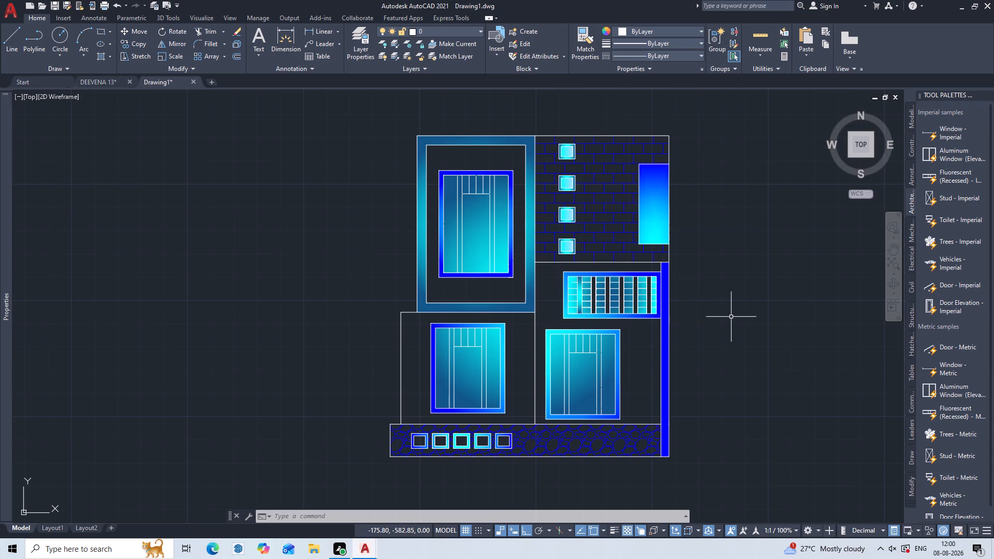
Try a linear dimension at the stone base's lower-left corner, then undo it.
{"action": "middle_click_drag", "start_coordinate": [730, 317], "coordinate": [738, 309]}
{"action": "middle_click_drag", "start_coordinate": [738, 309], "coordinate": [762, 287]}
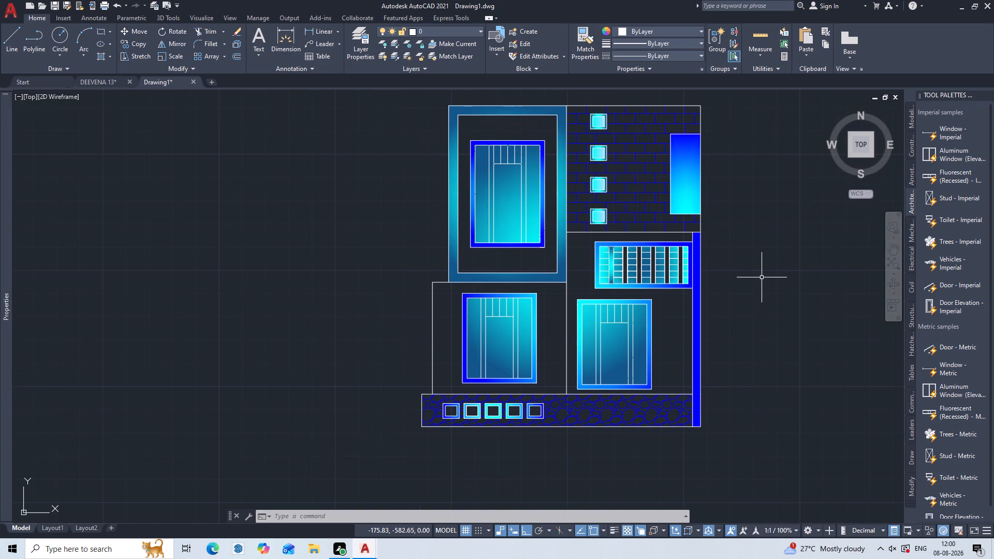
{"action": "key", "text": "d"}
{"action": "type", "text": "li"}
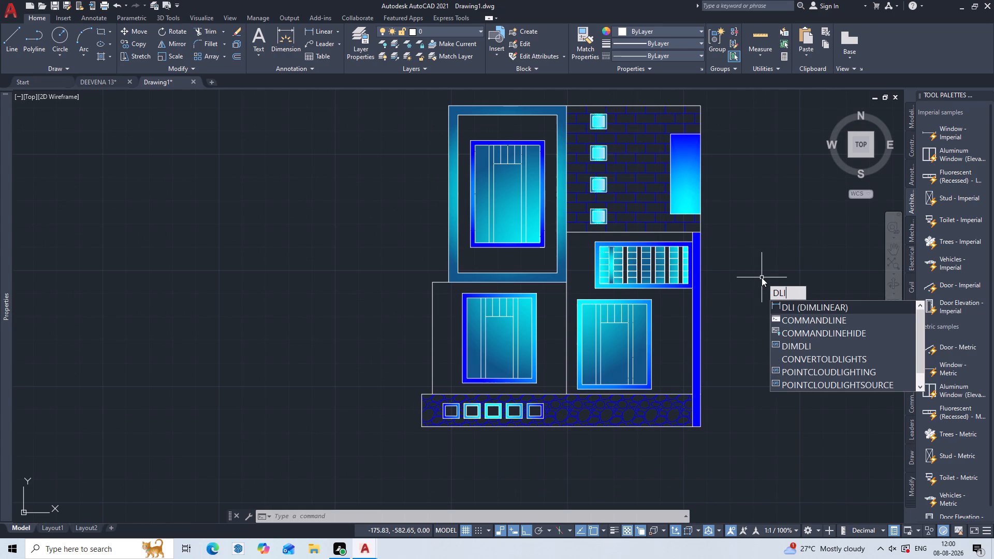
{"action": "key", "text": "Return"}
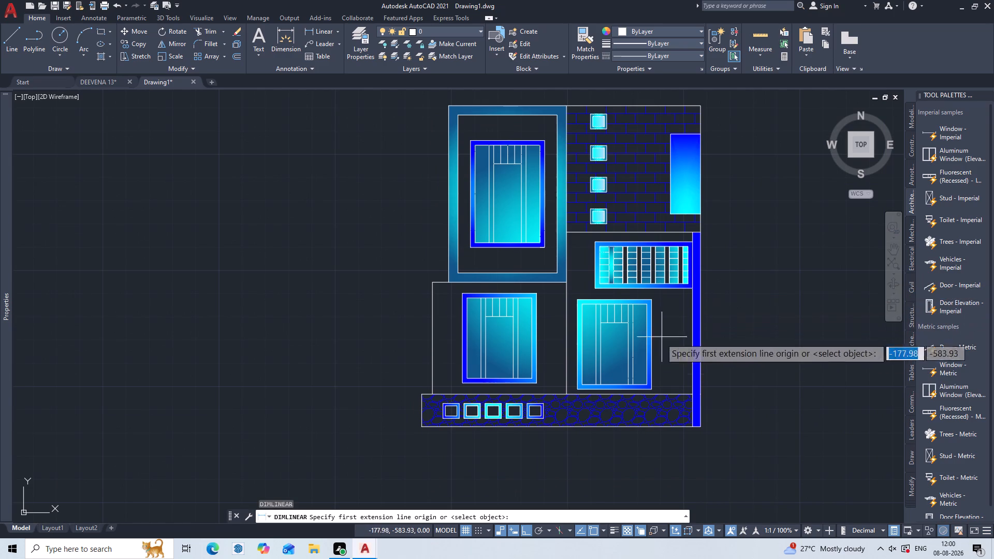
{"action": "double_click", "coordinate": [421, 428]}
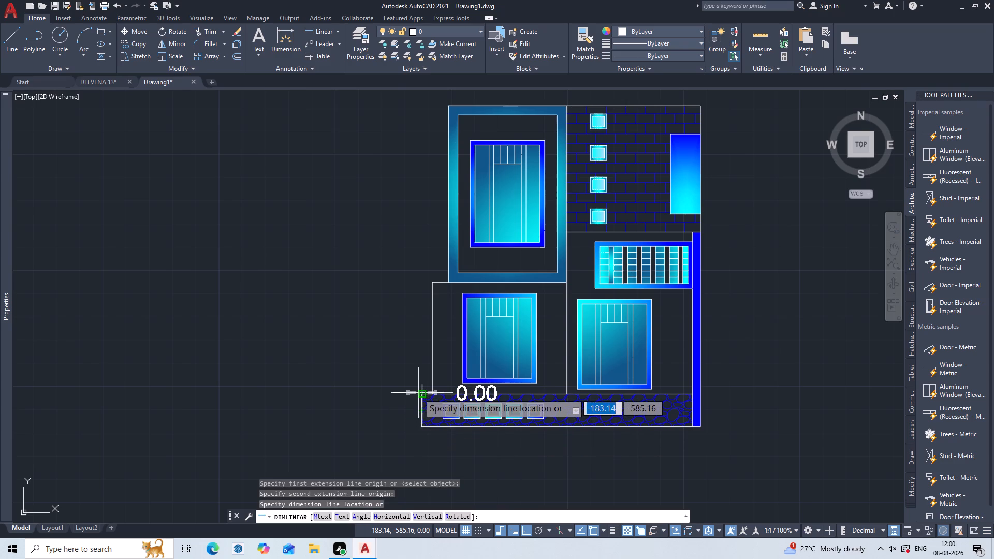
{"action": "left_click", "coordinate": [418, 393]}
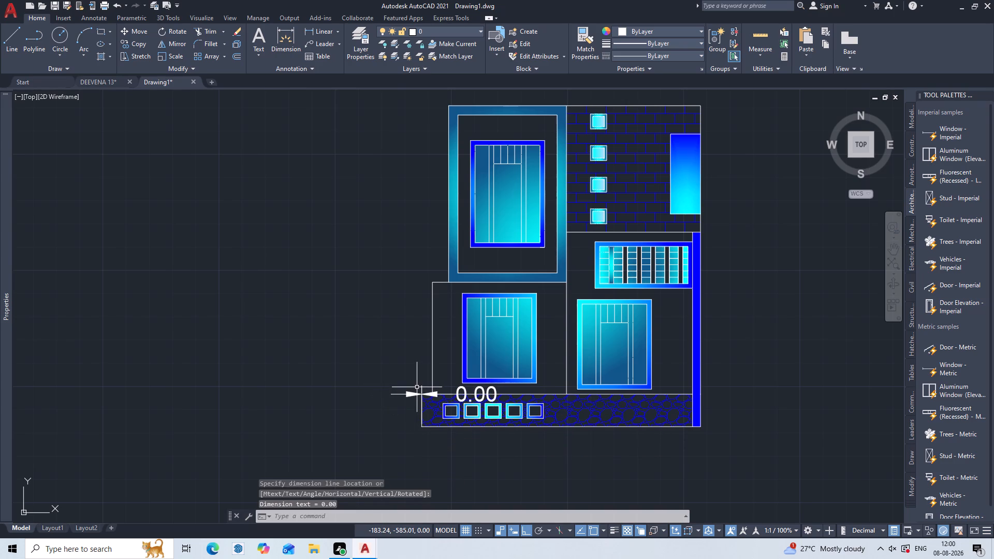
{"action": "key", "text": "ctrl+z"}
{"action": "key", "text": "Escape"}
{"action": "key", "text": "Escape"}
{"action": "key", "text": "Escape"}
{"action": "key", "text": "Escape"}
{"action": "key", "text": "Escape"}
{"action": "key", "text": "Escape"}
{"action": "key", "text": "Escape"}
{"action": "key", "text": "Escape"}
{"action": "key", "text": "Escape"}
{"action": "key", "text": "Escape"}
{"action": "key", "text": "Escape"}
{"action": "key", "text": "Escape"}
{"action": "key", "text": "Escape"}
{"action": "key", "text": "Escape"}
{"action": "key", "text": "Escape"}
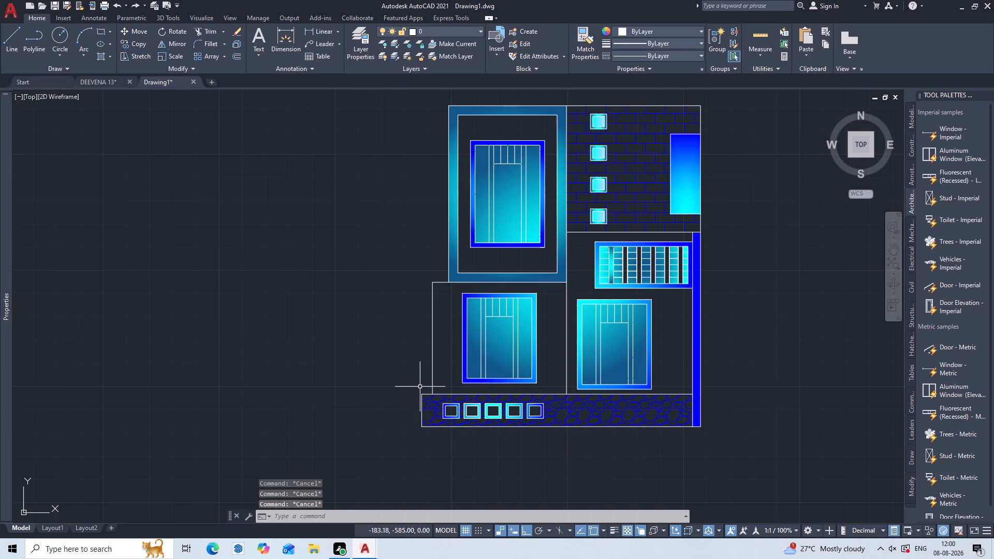
Add a vertical linear dimension for the stone base's height, placed just outside its left edge.
{"action": "type", "text": "dl"}
{"action": "key", "text": "i"}
{"action": "key", "text": "Return"}
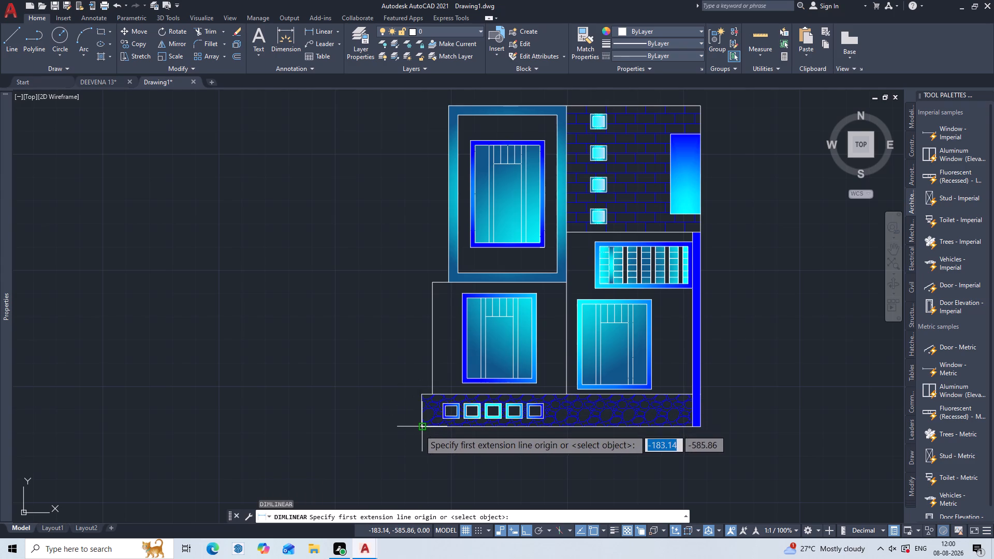
{"action": "double_click", "coordinate": [419, 430]}
{"action": "left_click", "coordinate": [422, 394]}
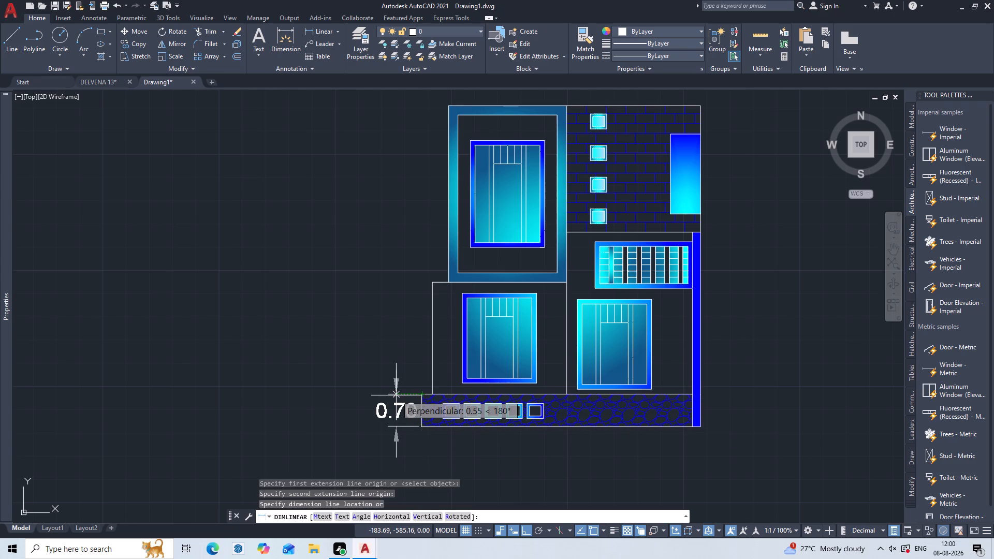
{"action": "triple_click", "coordinate": [396, 395]}
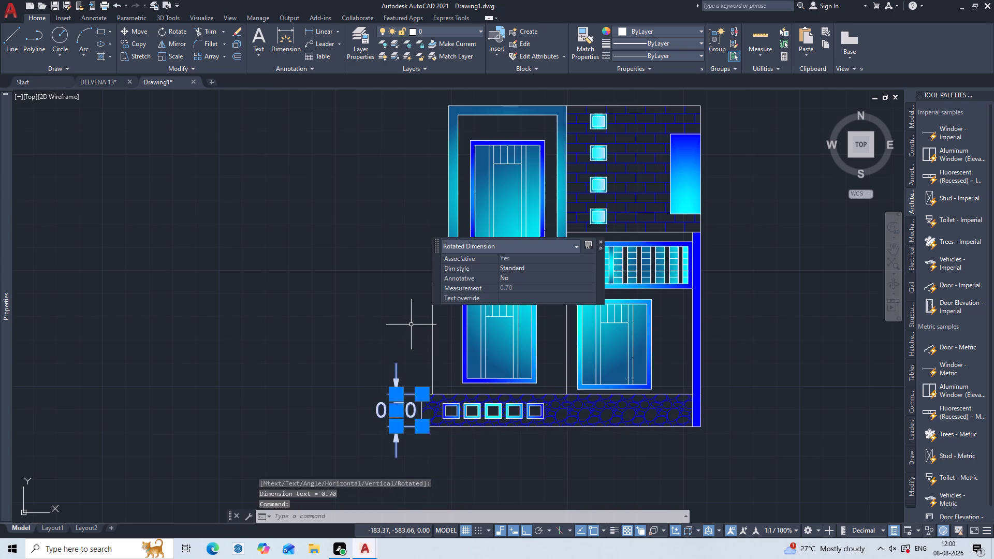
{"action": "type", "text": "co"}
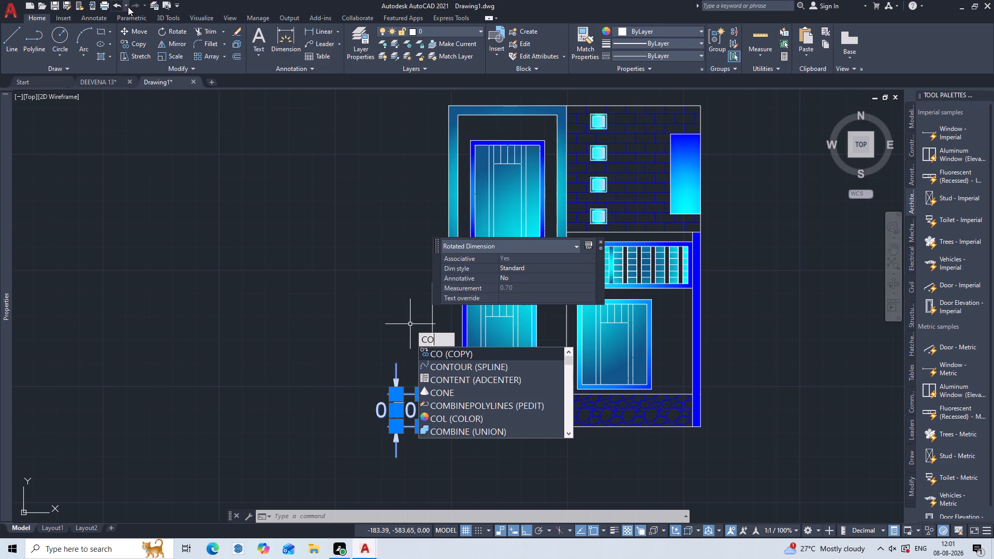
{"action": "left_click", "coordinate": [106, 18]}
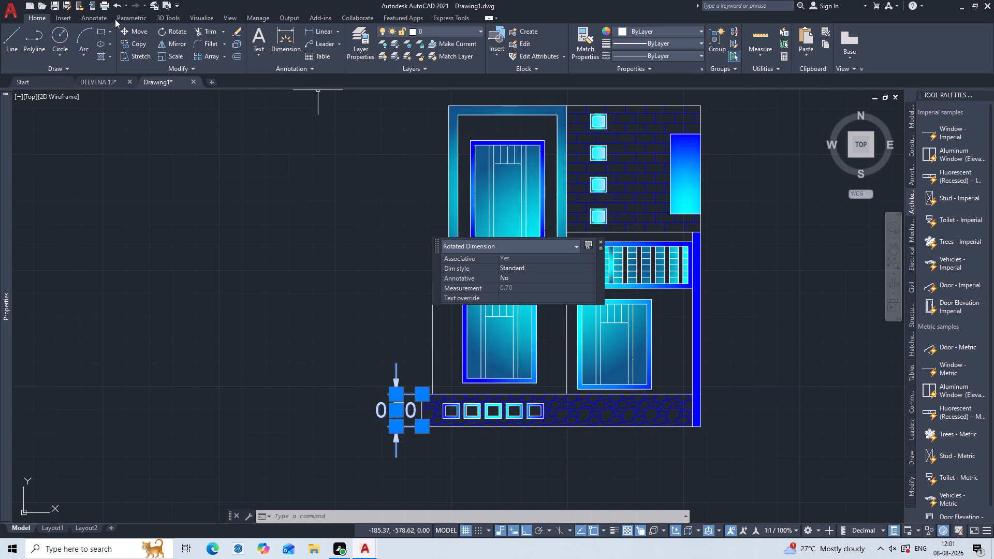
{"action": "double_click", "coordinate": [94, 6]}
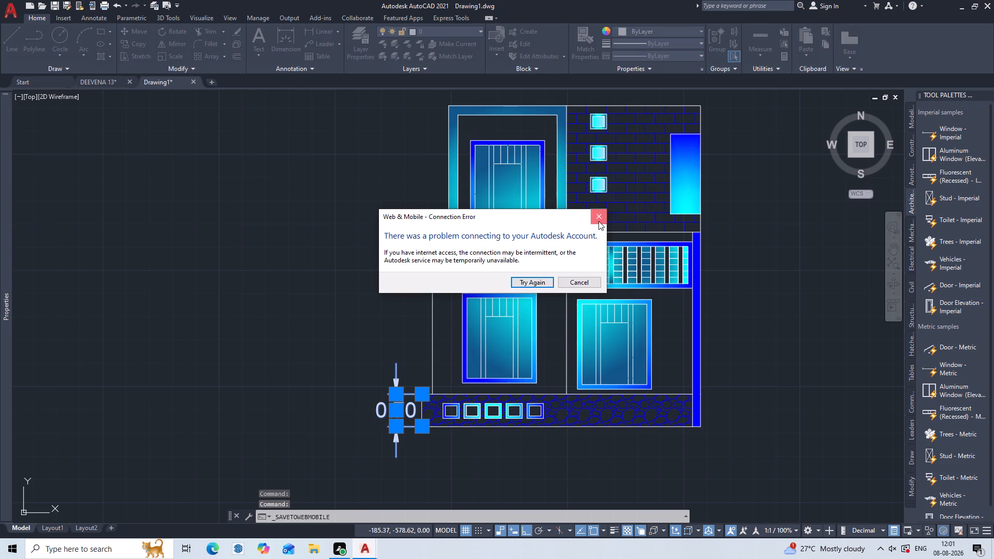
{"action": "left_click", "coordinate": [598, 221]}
Continue the height dimension upward to the ground-floor wall's top-left corner and the upper-floor frame's top-left corner.
{"action": "double_click", "coordinate": [108, 18]}
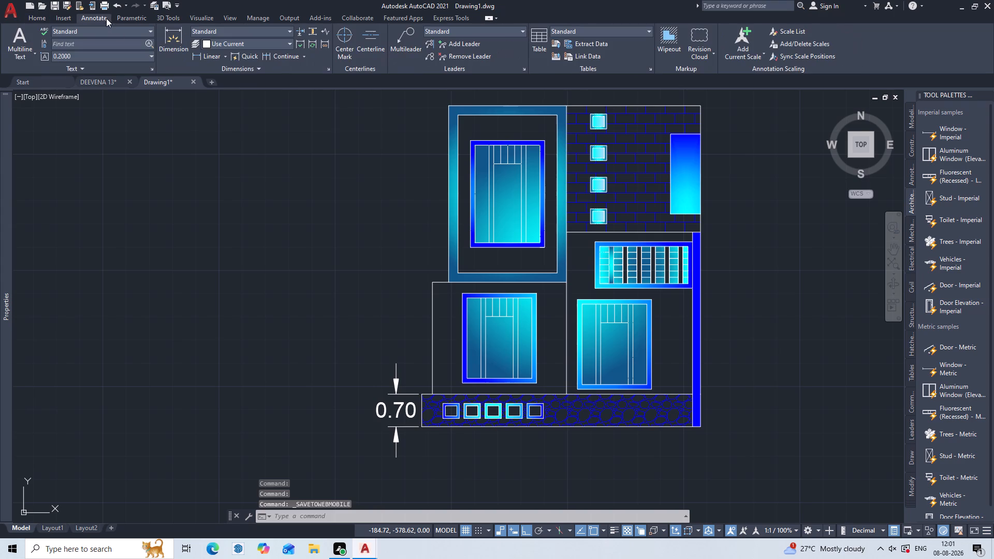
{"action": "left_click", "coordinate": [296, 56]}
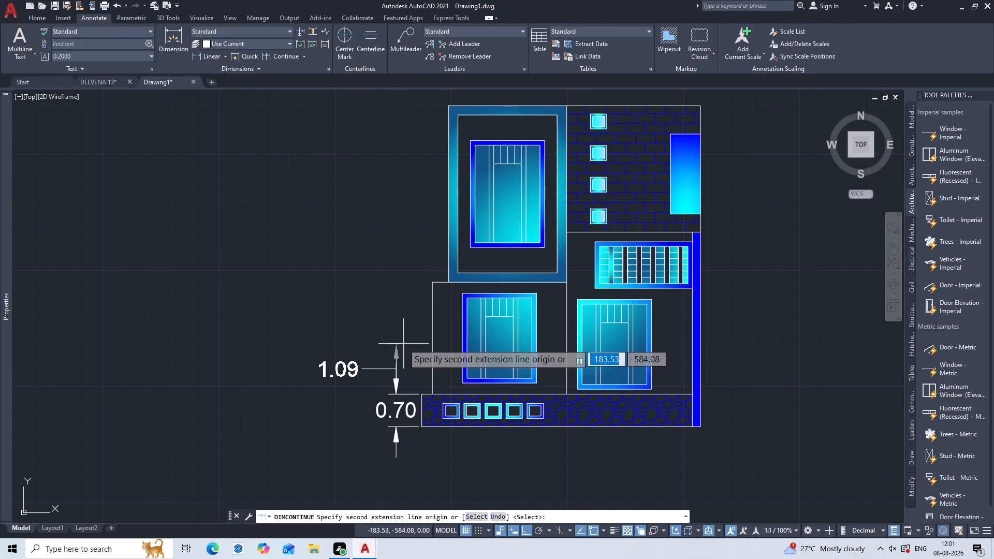
{"action": "left_click", "coordinate": [433, 286]}
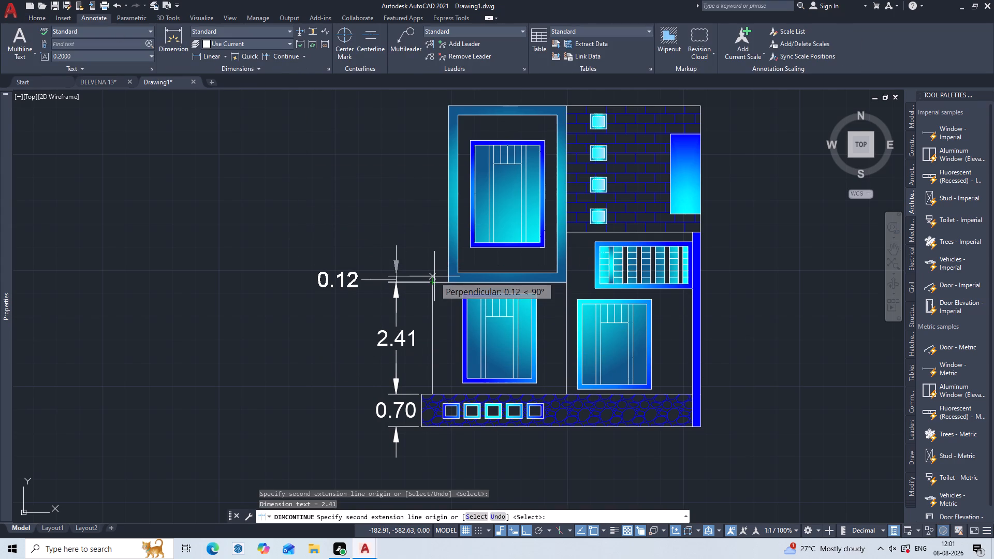
{"action": "key", "text": "ctrl+z"}
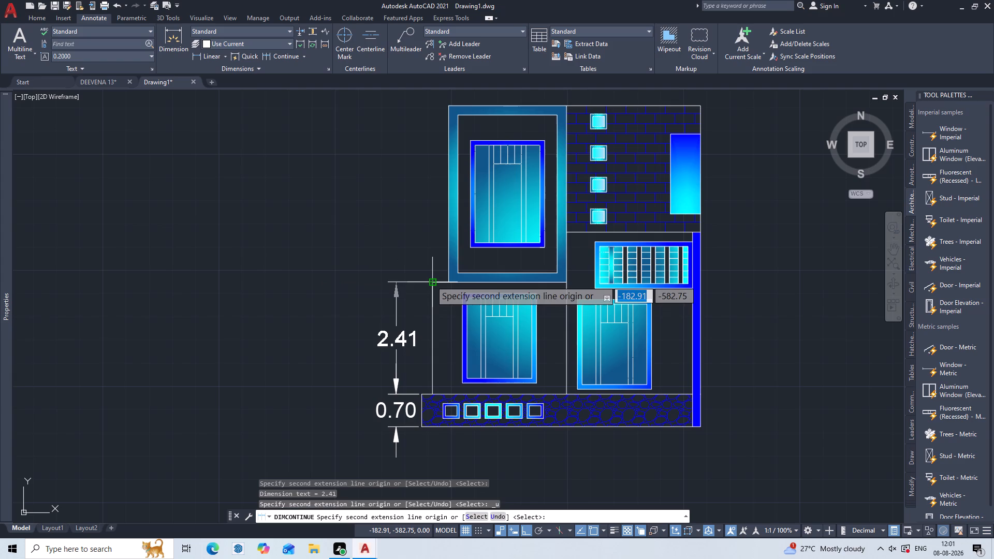
{"action": "left_click", "coordinate": [431, 281]}
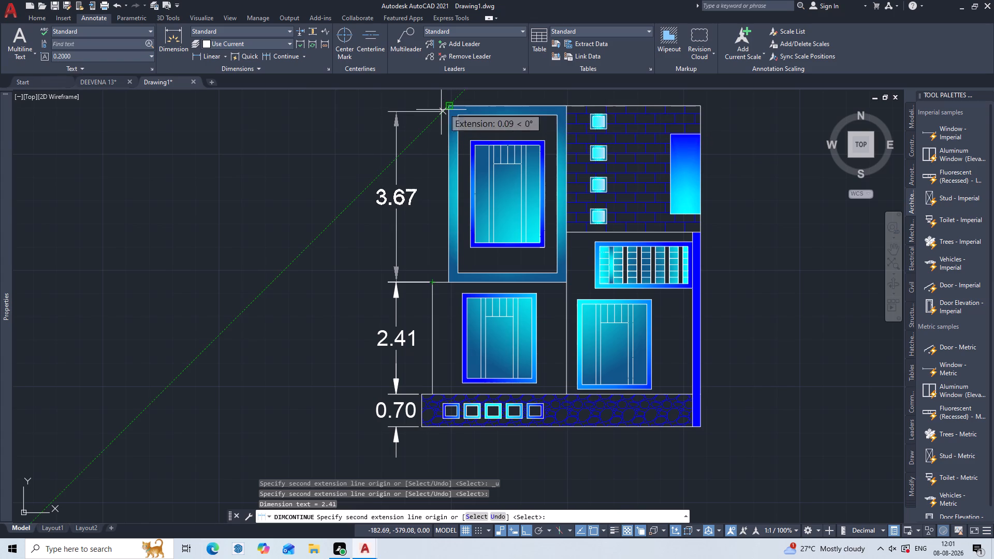
{"action": "left_click", "coordinate": [446, 105]}
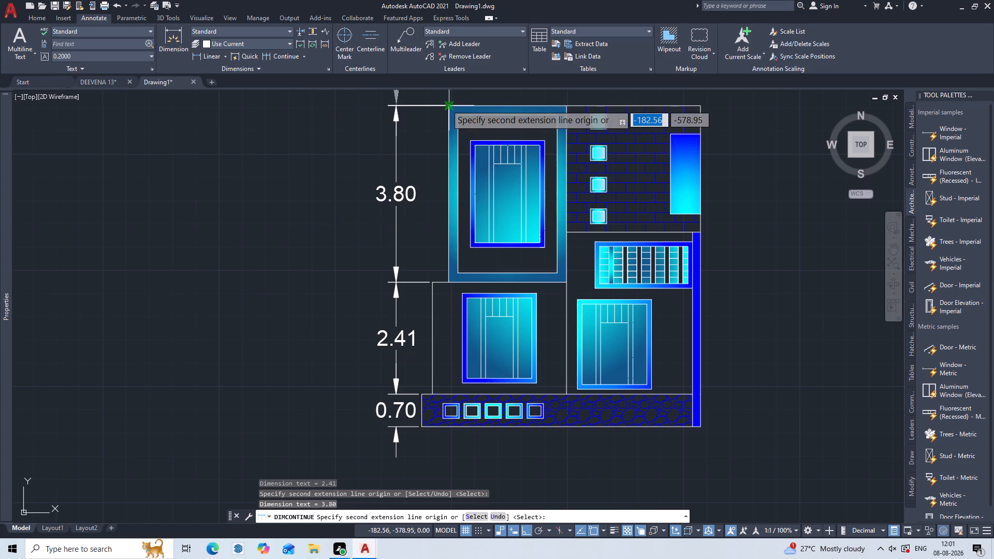
{"action": "key", "text": "Escape"}
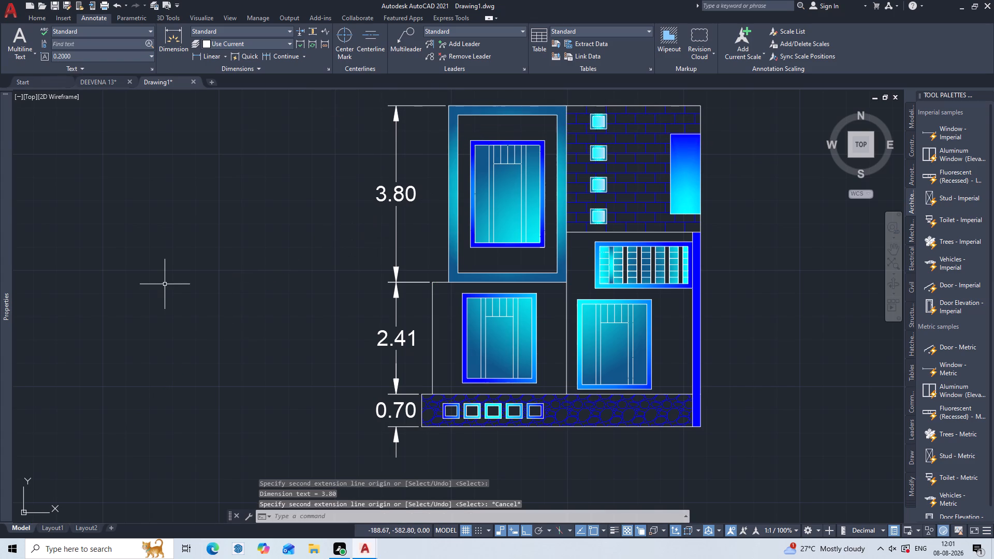
Modify the Standard dimension style to text height 0.18 and arrow size 0.18, and set it current.
{"action": "middle_click_drag", "start_coordinate": [226, 281], "coordinate": [312, 187]}
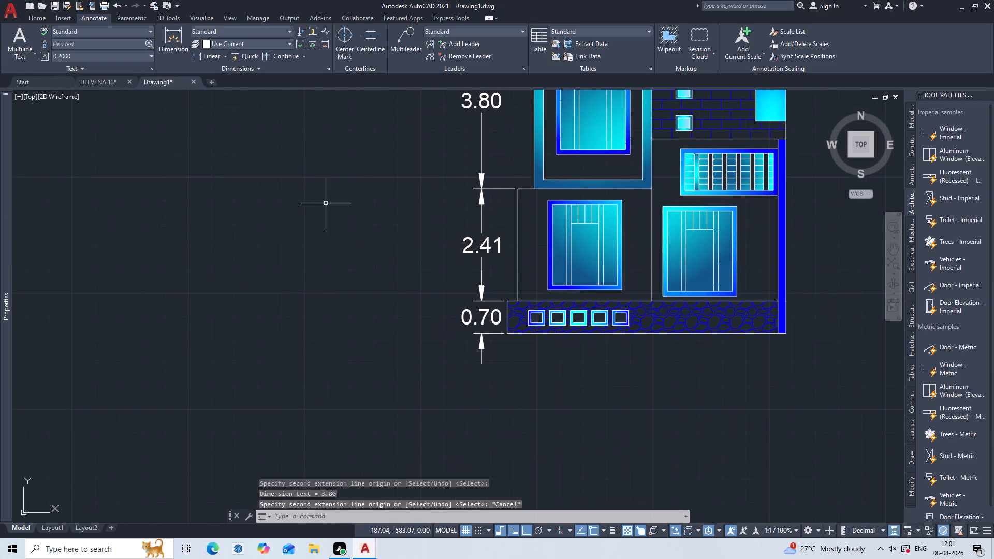
{"action": "scroll", "coordinate": [326, 203], "scroll_direction": "down", "scroll_amount": 1}
{"action": "middle_click_drag", "start_coordinate": [382, 167], "coordinate": [381, 301]}
{"action": "key", "text": "d"}
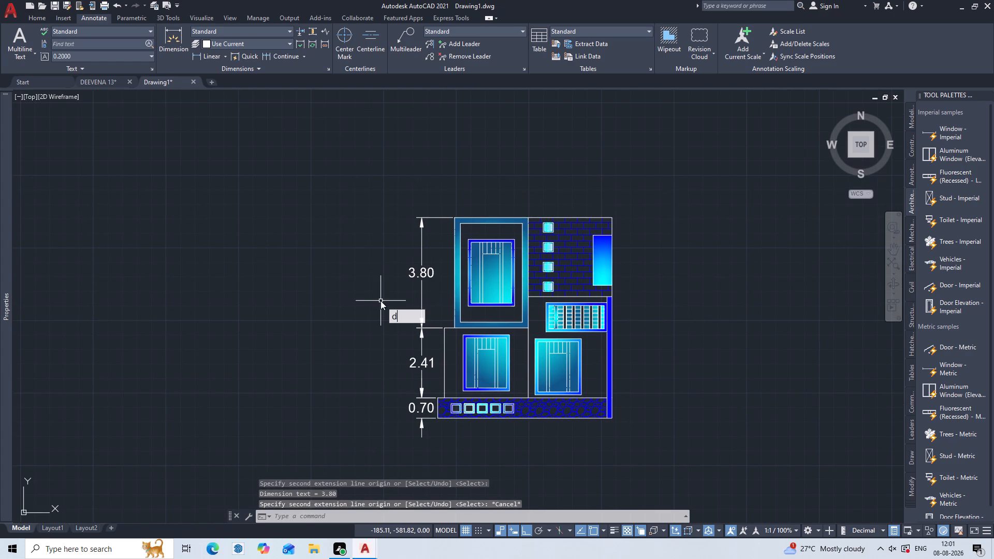
{"action": "key", "text": "Return"}
{"action": "double_click", "coordinate": [623, 251]}
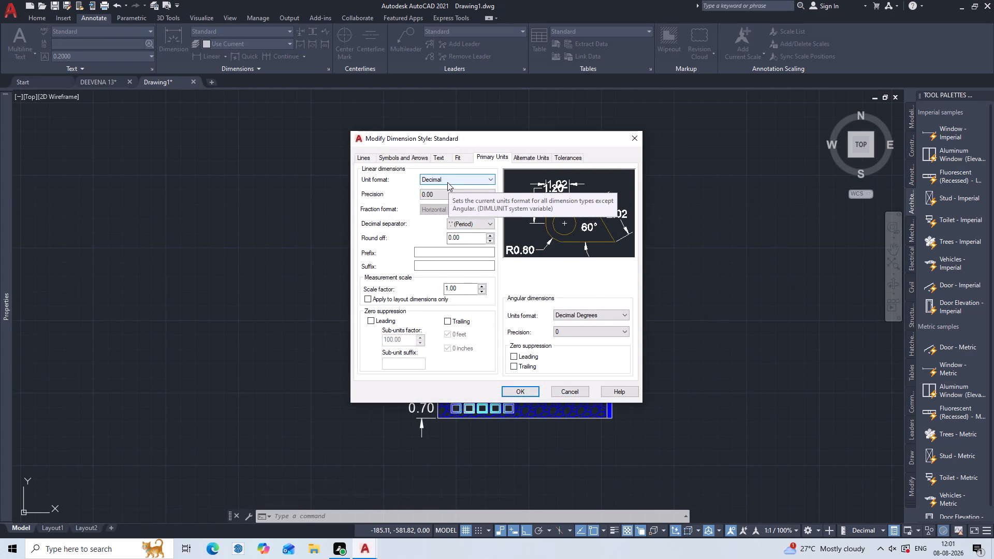
{"action": "double_click", "coordinate": [441, 155]}
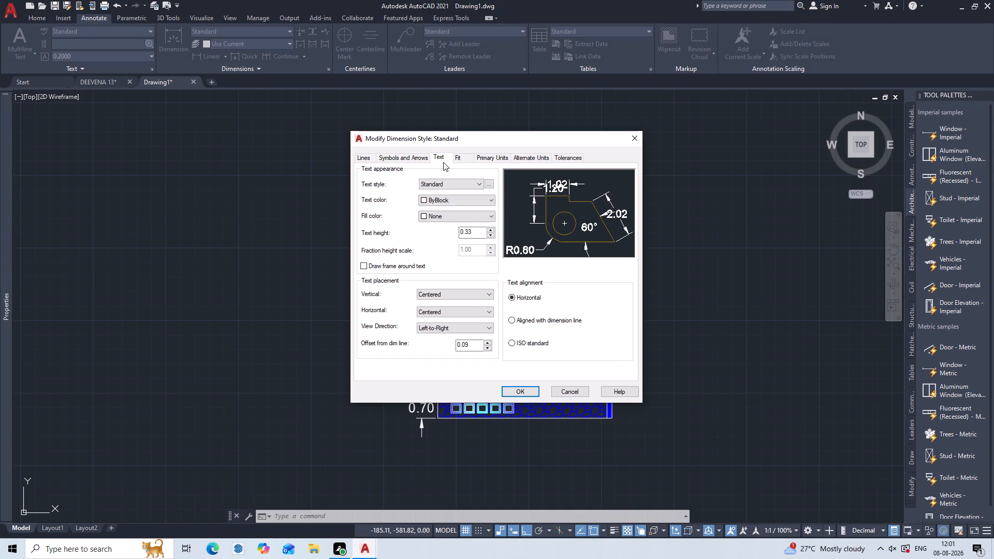
{"action": "triple_click", "coordinate": [491, 236]}
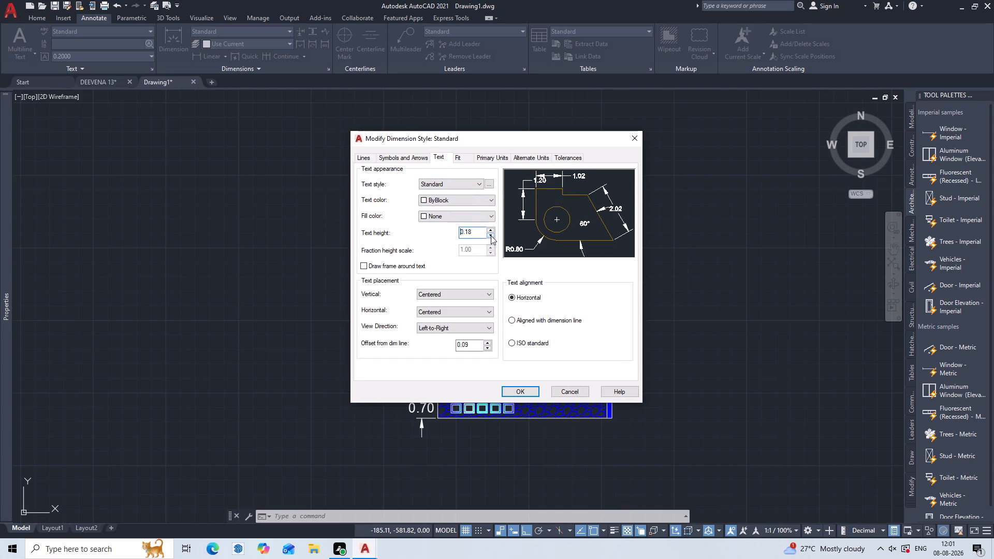
{"action": "double_click", "coordinate": [396, 161]}
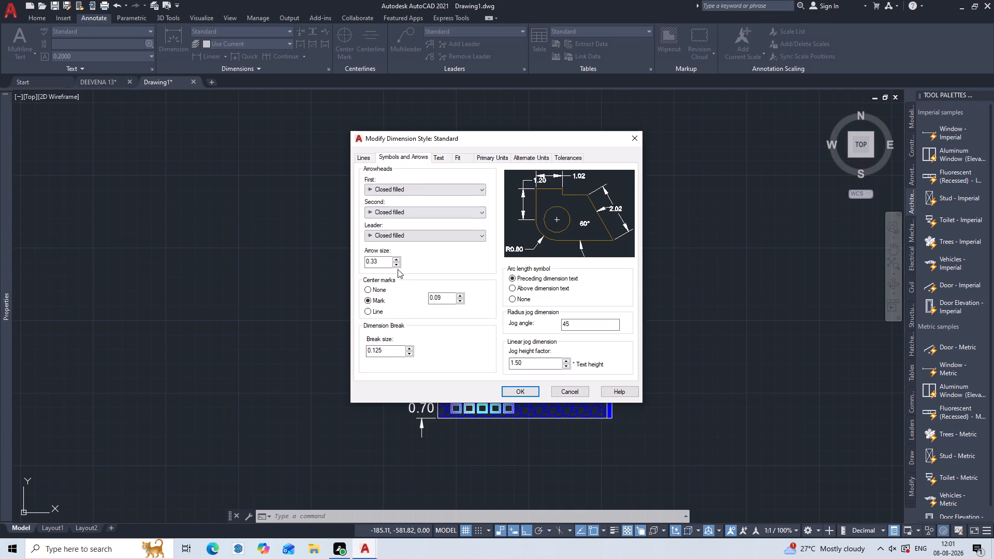
{"action": "triple_click", "coordinate": [396, 264]}
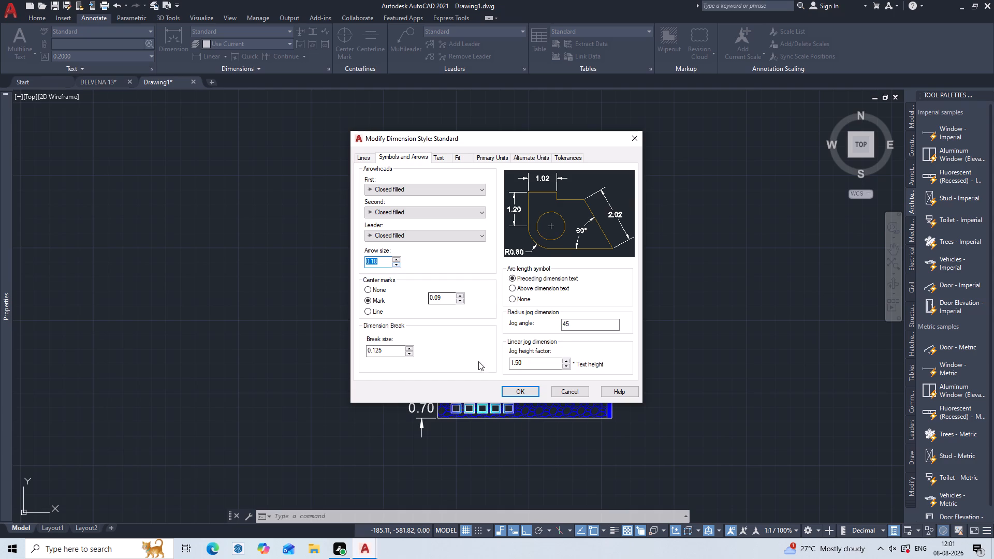
{"action": "double_click", "coordinate": [534, 389]}
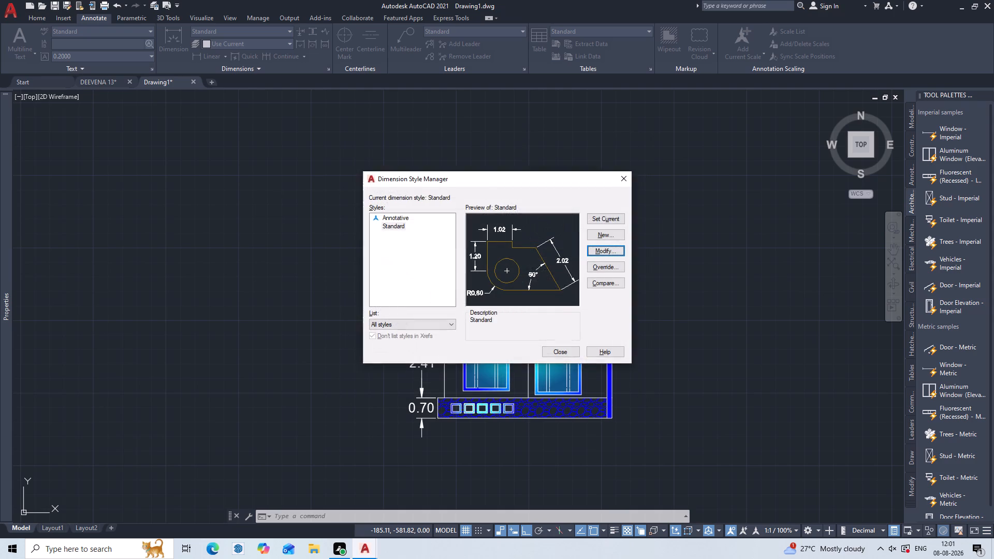
{"action": "double_click", "coordinate": [611, 217]}
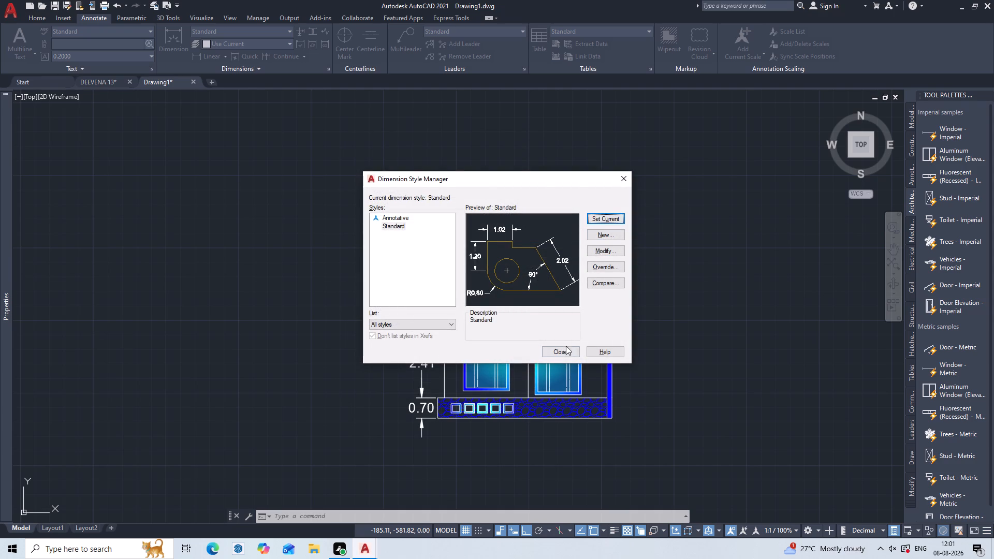
{"action": "double_click", "coordinate": [562, 352]}
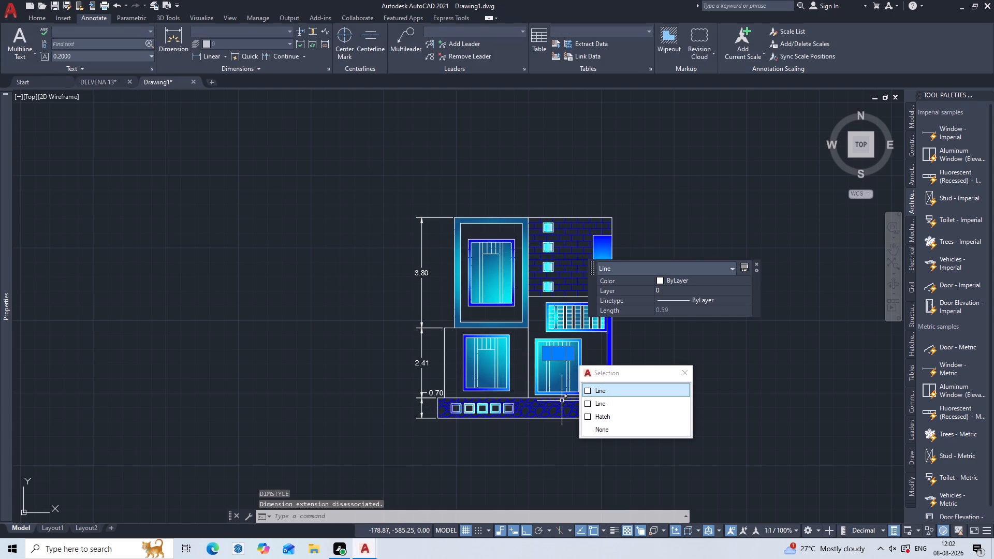
{"action": "key", "text": "Escape"}
{"action": "key", "text": "Escape"}
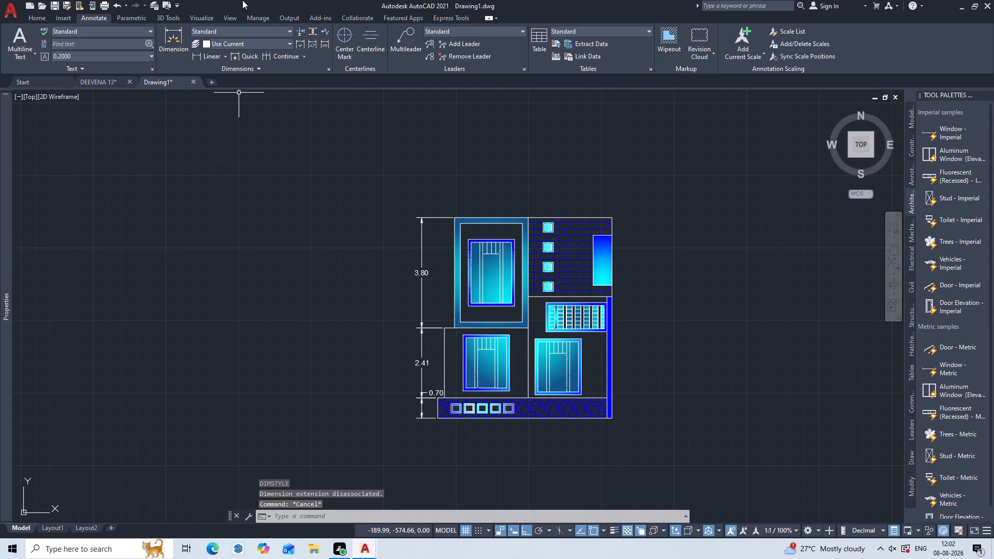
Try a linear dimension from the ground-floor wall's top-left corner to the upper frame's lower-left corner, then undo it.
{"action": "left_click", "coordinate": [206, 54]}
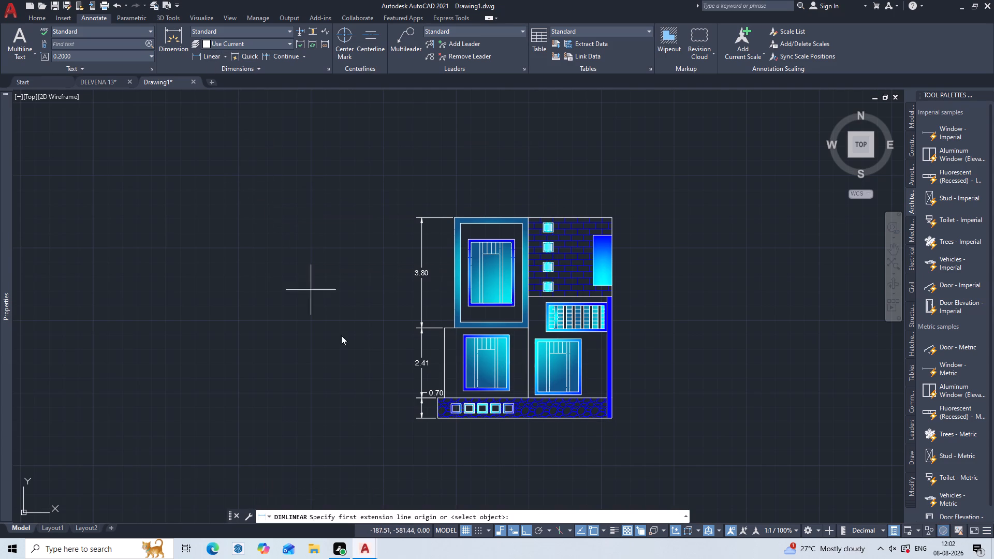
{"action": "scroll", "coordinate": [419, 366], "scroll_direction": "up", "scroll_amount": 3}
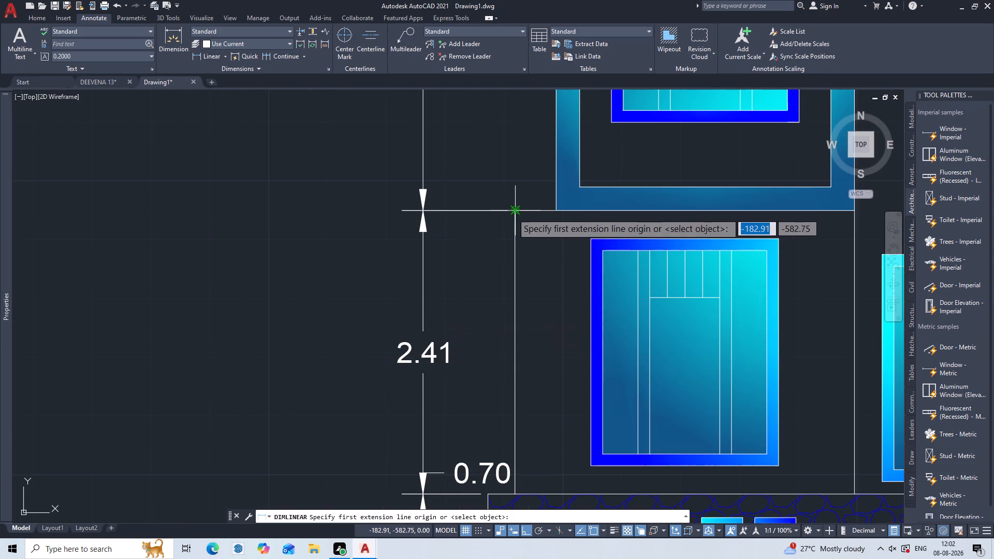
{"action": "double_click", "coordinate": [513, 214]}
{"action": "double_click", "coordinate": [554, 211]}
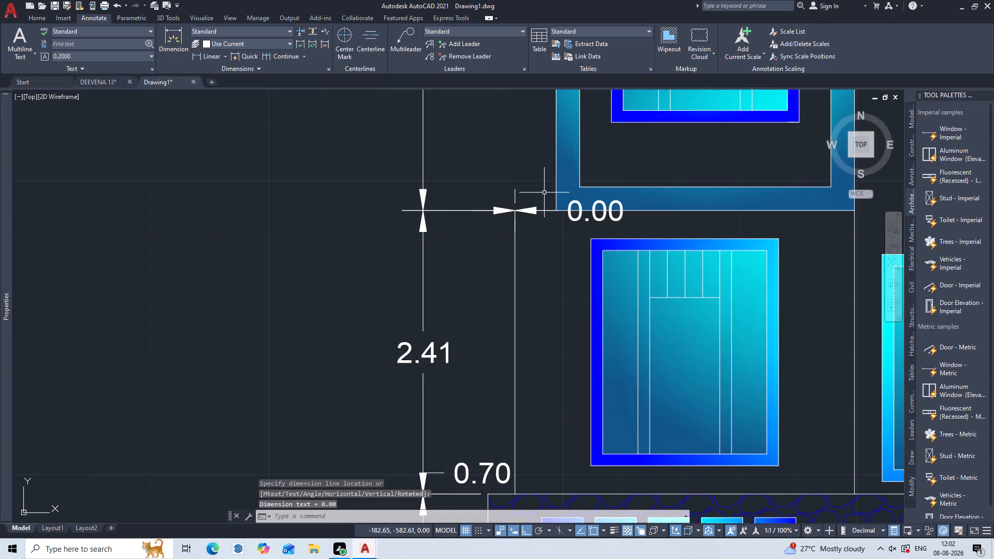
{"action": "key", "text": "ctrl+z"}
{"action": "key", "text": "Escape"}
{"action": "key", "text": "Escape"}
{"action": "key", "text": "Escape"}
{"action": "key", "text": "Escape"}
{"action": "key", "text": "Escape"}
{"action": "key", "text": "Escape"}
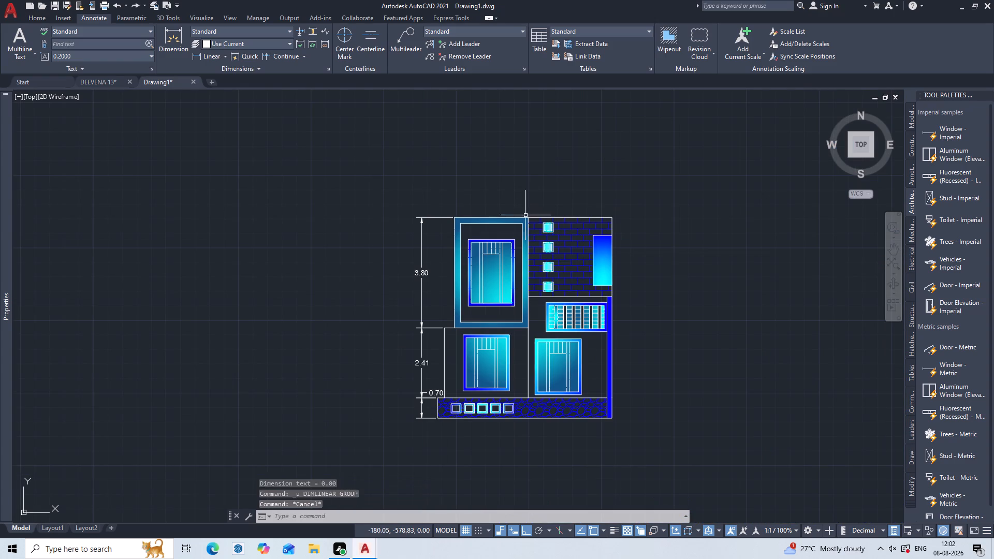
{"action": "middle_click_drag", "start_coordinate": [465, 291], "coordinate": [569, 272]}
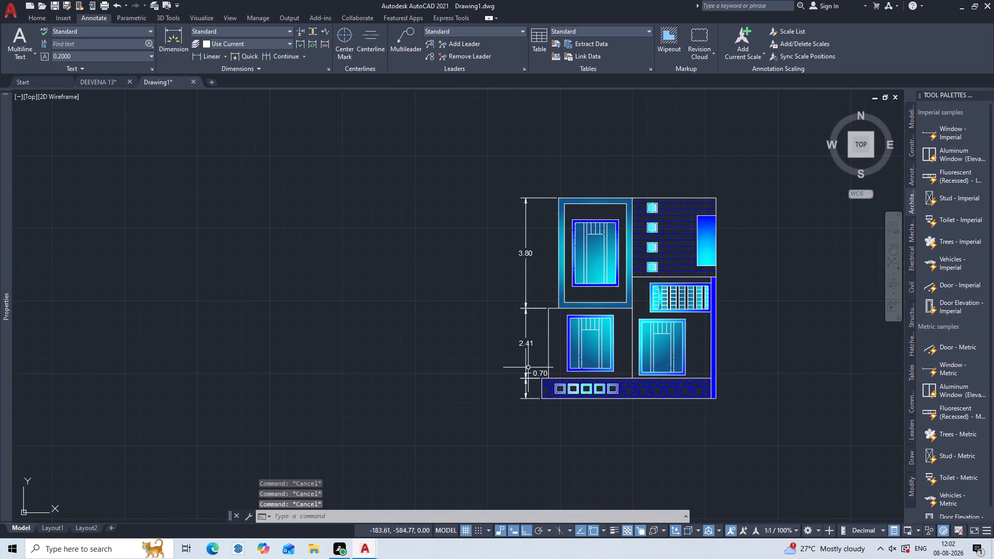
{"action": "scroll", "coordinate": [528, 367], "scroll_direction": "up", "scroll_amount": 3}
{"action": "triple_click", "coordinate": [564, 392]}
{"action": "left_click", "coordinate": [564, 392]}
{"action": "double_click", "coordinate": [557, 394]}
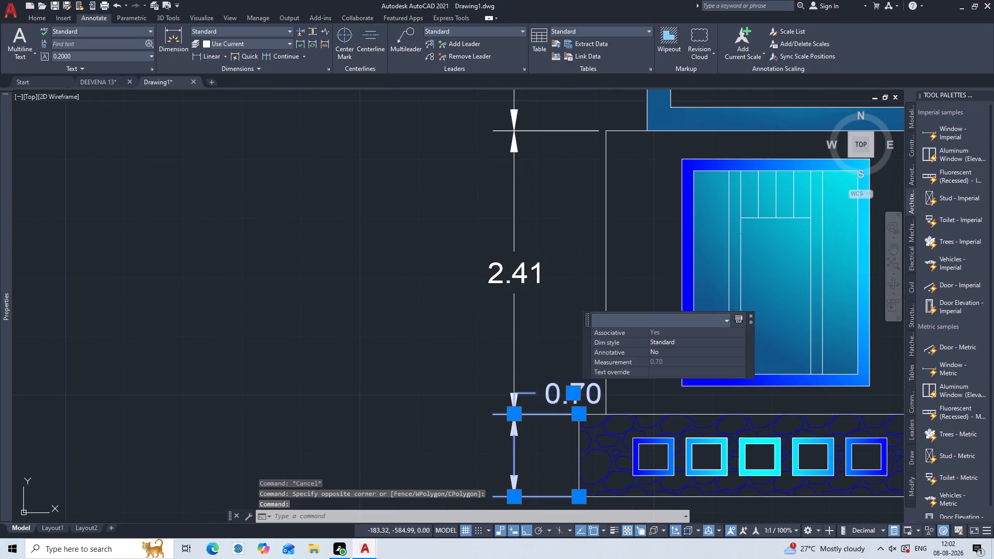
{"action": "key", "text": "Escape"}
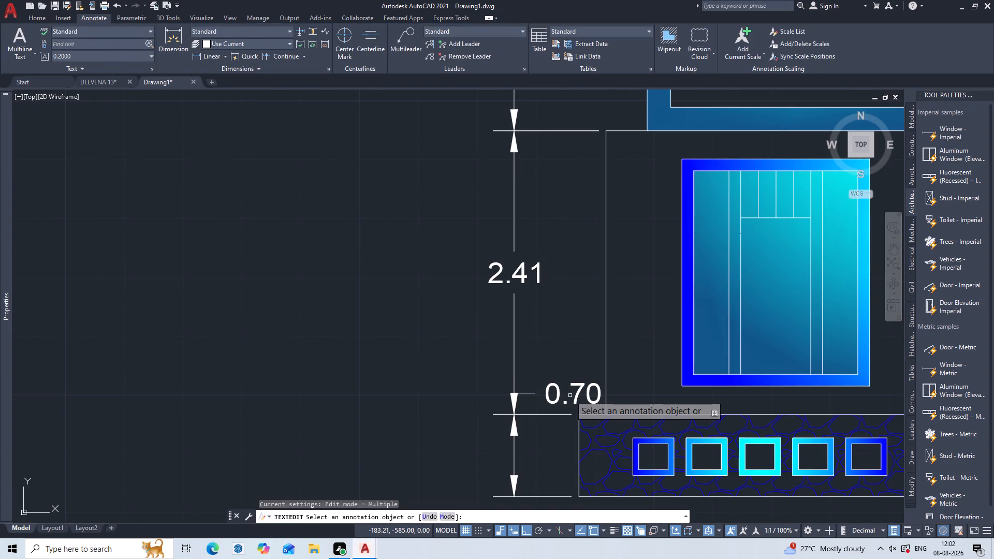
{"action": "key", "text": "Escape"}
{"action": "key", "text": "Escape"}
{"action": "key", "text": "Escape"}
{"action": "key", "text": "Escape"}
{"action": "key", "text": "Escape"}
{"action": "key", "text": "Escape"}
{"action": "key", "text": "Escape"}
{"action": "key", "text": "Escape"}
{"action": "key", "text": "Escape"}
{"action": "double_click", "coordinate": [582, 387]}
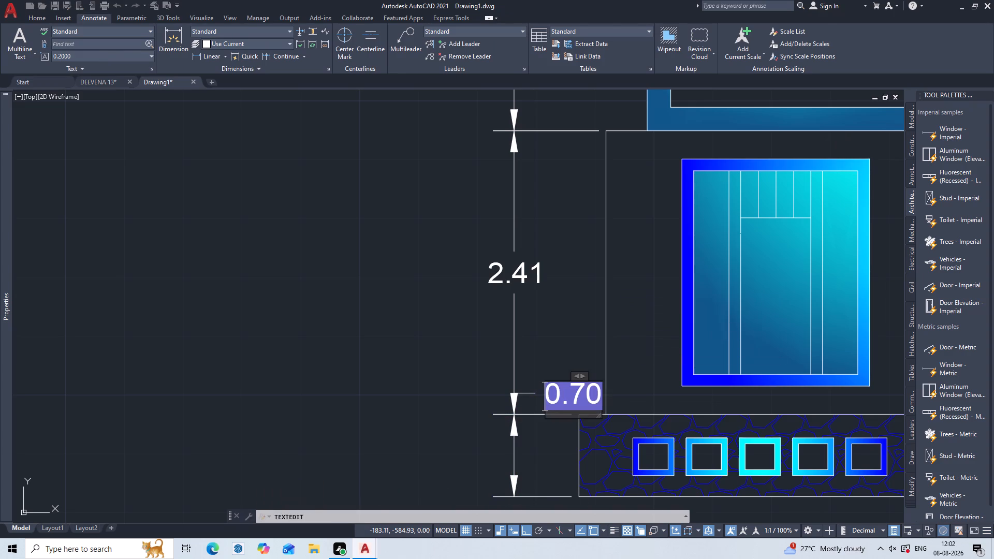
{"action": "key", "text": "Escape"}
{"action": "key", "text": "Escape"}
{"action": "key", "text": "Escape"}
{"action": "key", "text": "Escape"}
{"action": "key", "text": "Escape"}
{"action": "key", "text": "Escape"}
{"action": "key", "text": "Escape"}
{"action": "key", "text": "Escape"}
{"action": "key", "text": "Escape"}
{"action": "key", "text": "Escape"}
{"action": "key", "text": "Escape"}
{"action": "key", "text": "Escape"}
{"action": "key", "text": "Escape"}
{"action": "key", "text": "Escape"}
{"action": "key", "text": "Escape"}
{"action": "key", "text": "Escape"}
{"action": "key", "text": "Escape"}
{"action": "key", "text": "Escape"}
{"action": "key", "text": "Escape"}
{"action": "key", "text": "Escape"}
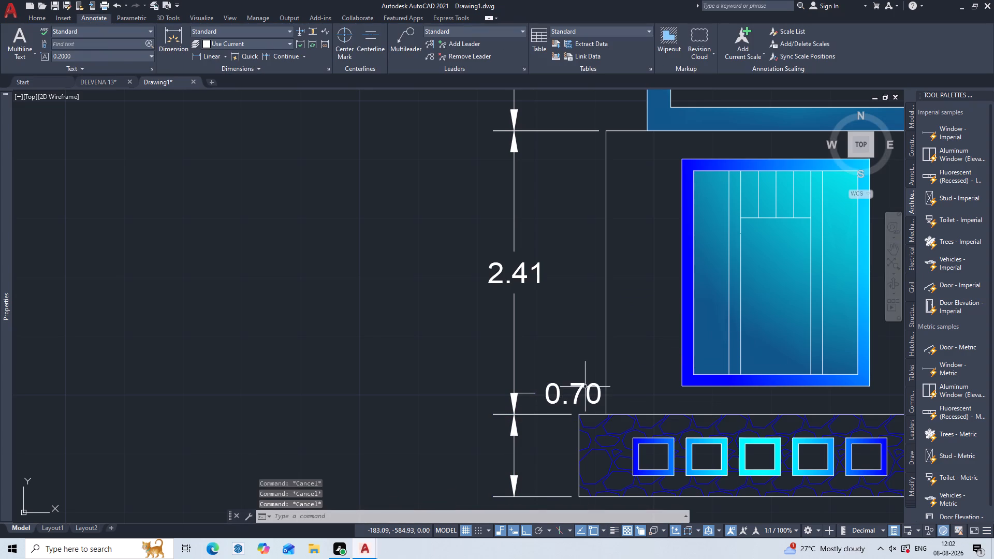
Move the stone base's height dimension text just outside the dimension chain, centred between its extension lines, with ortho off.
{"action": "left_click", "coordinate": [513, 430]}
{"action": "double_click", "coordinate": [577, 398]}
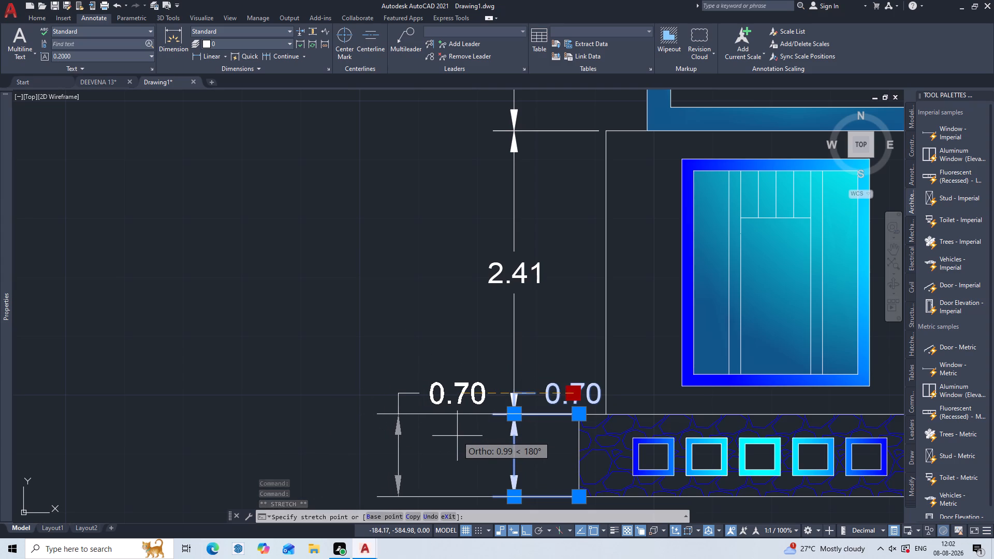
{"action": "key", "text": "Escape"}
{"action": "double_click", "coordinate": [577, 389]}
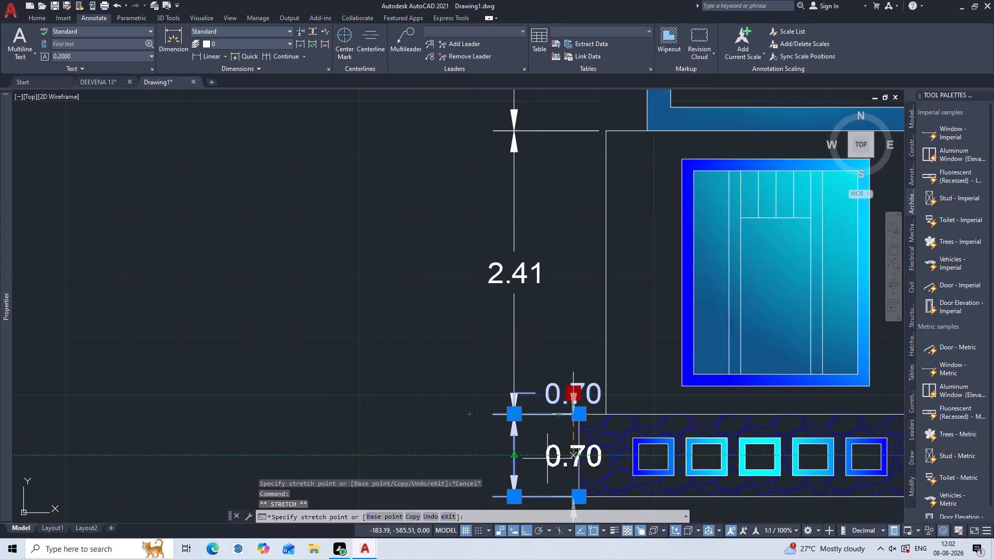
{"action": "key", "text": "F8"}
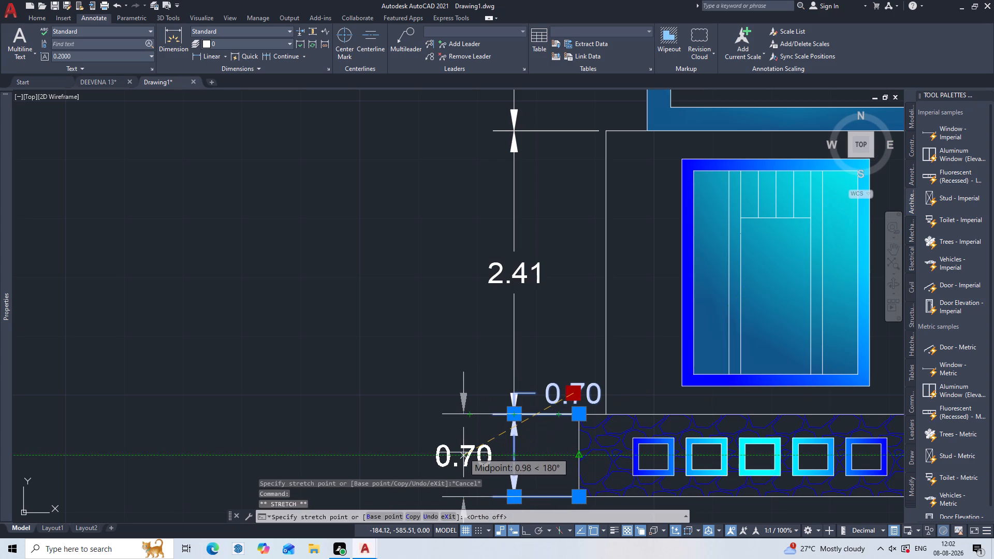
{"action": "left_click", "coordinate": [478, 456]}
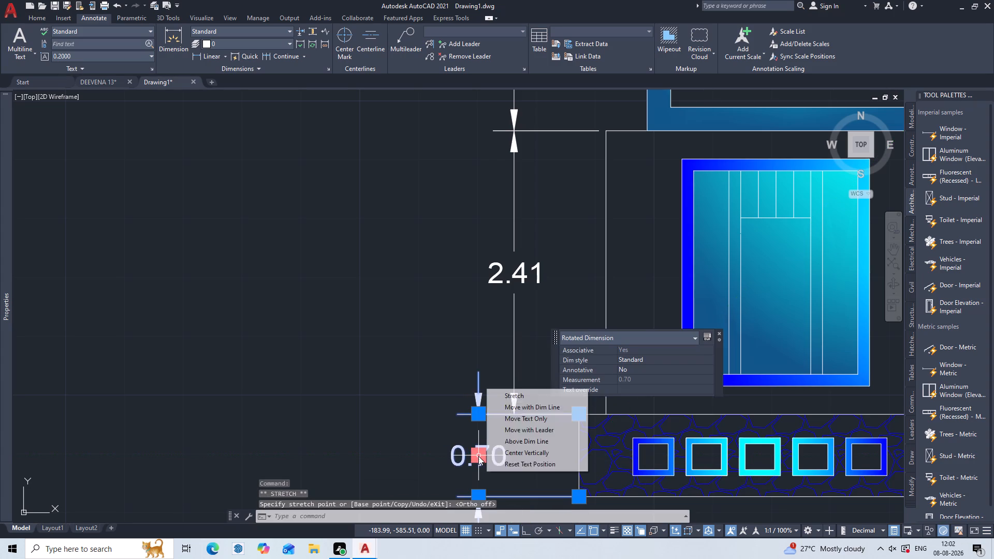
{"action": "key", "text": "Escape"}
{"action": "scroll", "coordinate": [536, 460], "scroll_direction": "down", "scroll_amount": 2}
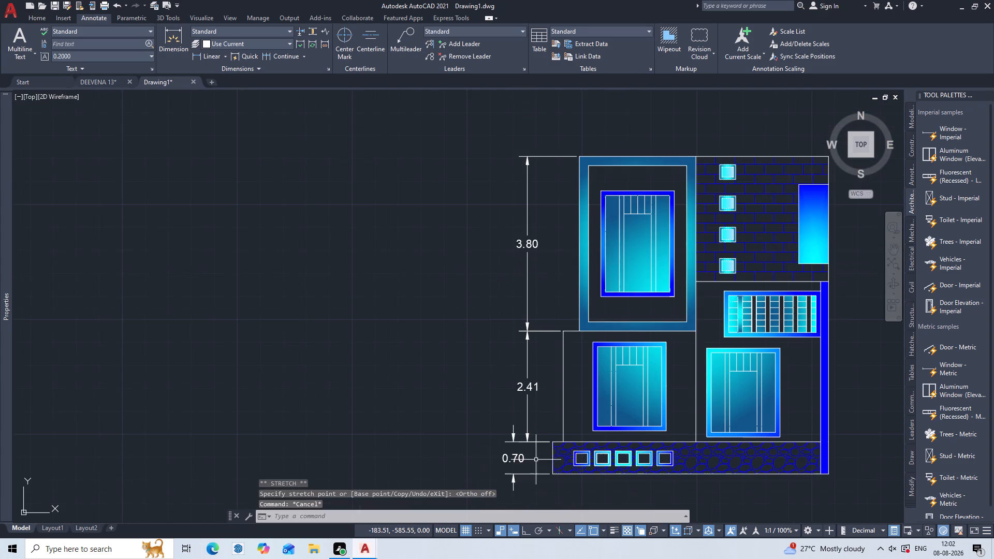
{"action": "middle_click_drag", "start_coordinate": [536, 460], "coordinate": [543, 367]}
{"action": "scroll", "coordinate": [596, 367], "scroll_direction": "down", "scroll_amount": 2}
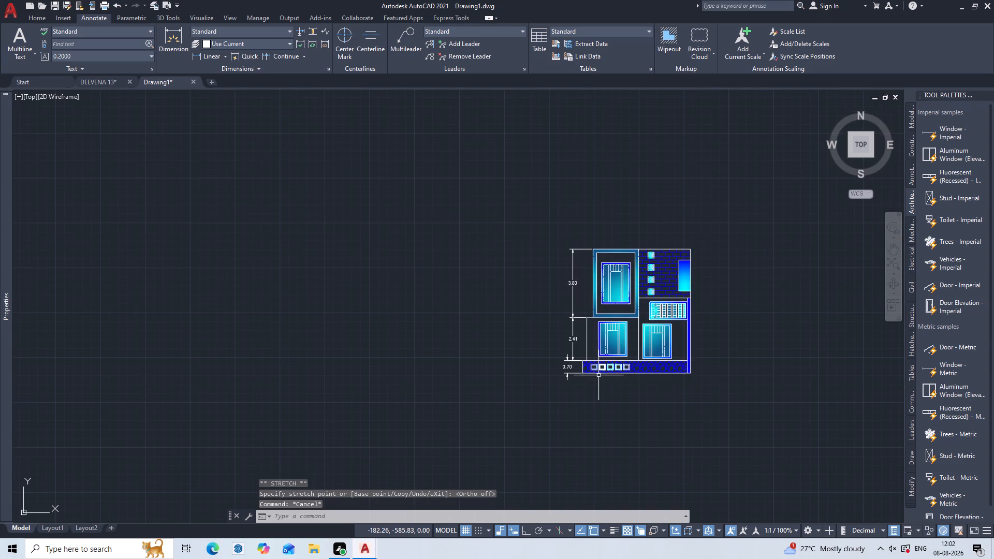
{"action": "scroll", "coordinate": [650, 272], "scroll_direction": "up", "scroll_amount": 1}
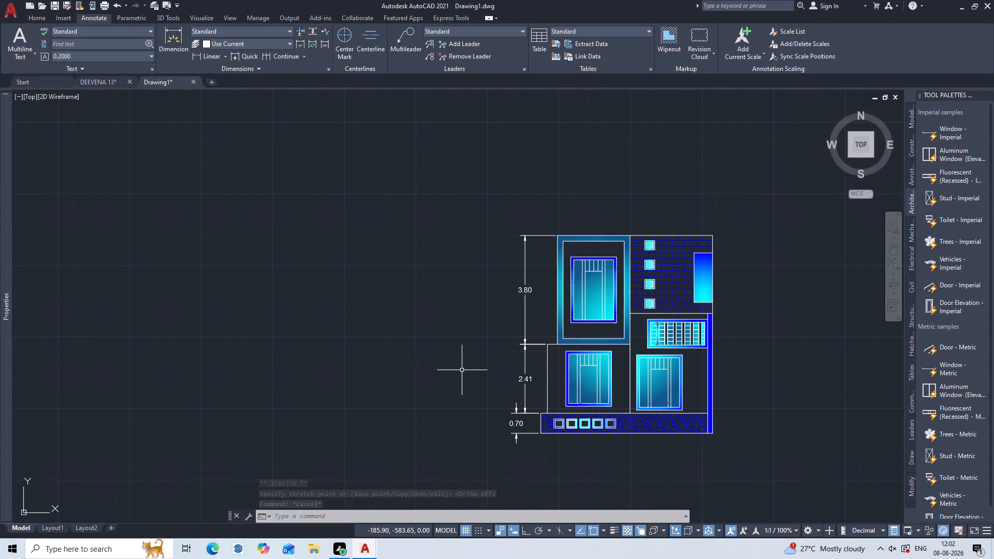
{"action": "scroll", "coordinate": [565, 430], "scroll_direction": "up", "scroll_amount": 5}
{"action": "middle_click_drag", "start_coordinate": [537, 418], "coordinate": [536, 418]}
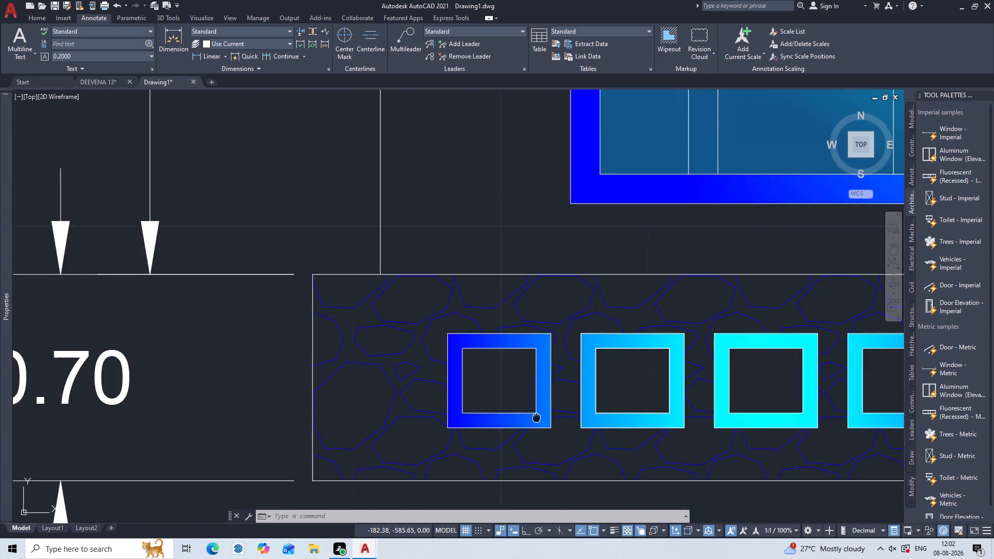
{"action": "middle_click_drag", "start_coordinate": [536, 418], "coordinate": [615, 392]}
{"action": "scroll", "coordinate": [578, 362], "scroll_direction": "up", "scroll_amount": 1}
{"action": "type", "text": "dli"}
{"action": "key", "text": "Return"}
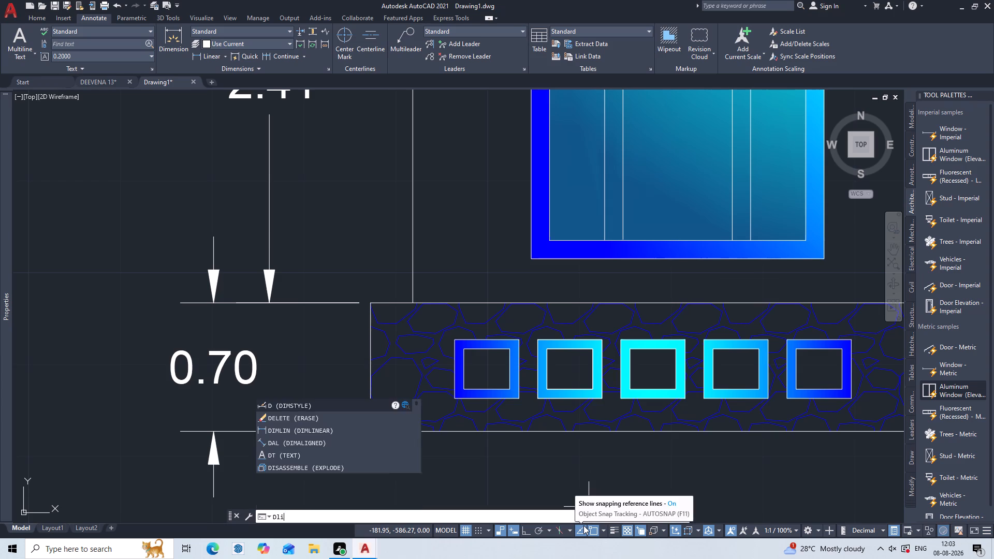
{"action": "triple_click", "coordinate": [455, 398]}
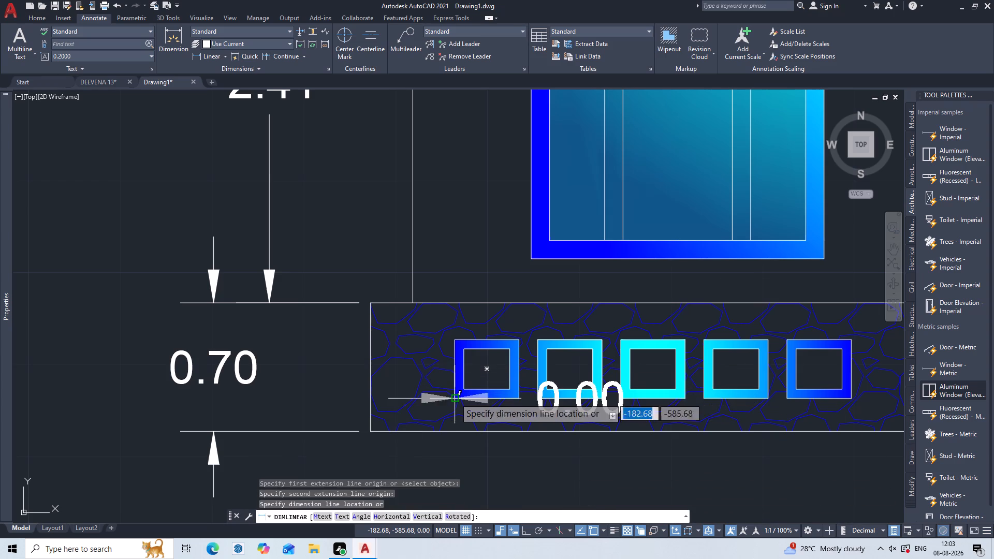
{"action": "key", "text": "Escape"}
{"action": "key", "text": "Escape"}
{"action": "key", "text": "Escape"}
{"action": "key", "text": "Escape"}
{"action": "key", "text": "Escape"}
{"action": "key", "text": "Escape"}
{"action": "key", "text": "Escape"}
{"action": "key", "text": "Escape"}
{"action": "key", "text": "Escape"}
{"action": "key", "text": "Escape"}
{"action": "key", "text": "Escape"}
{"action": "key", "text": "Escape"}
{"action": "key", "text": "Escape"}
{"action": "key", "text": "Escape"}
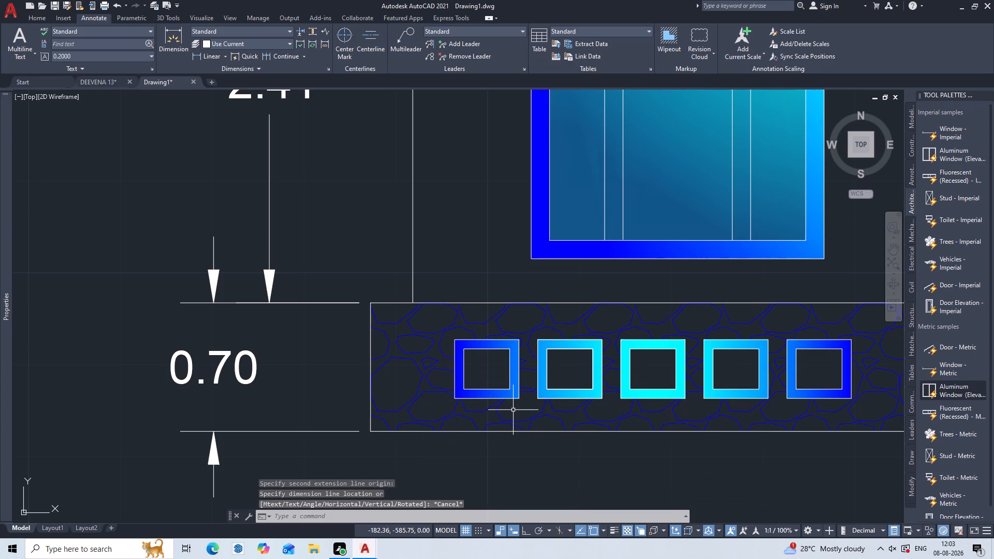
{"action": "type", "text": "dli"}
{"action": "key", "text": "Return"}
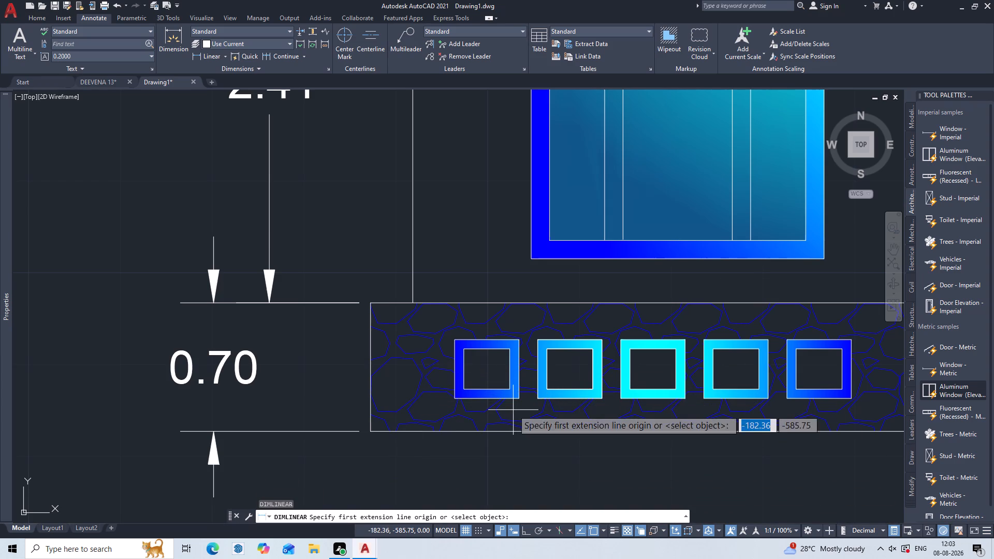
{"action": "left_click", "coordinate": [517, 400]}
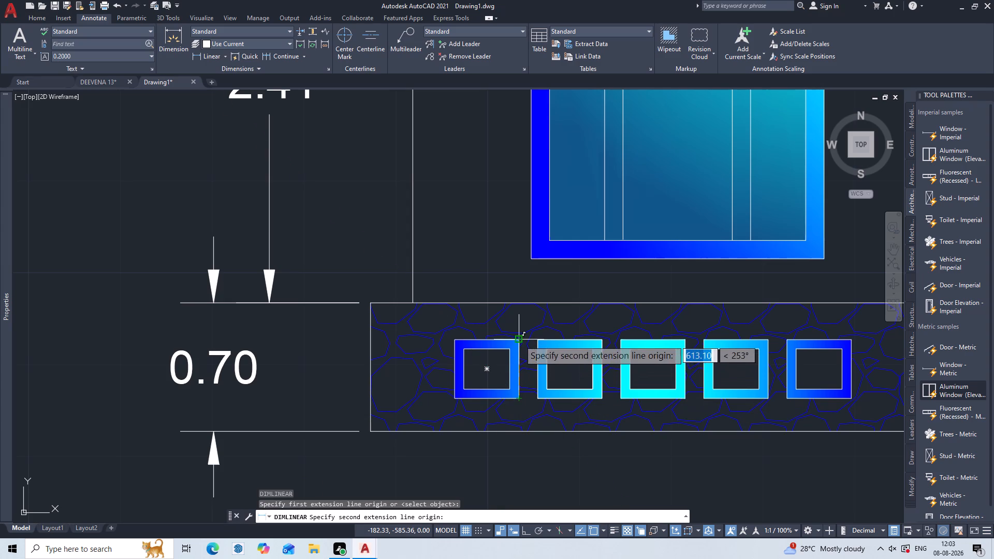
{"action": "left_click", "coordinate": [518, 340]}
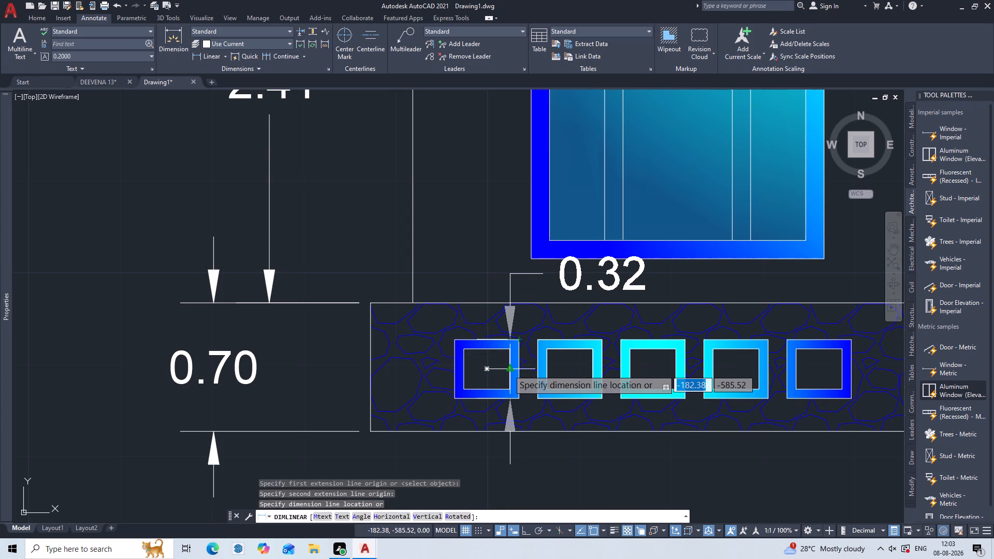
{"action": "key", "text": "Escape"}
Add a horizontal linear dimension for the width of the stone base's leftmost square, placed just below the base.
{"action": "key", "text": "Return"}
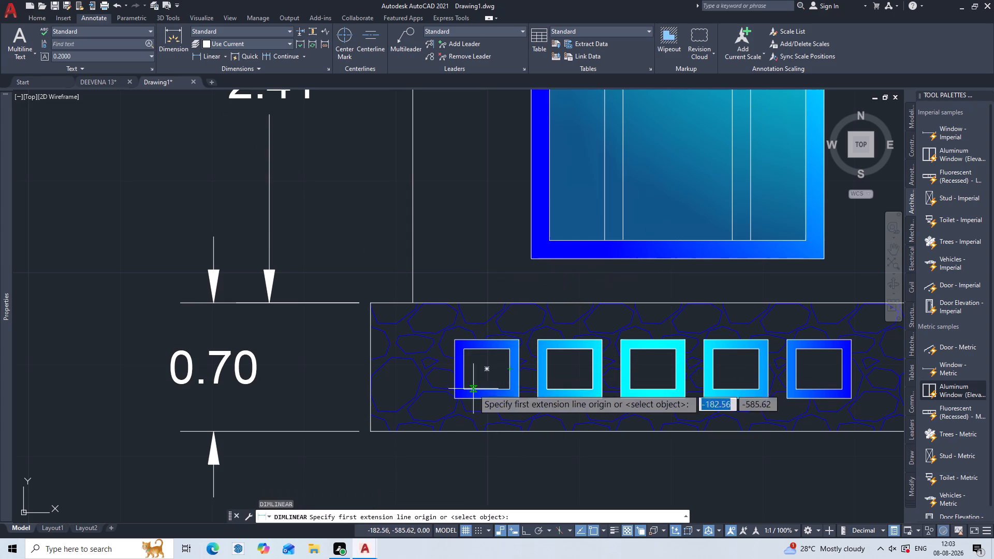
{"action": "left_click", "coordinate": [452, 398]}
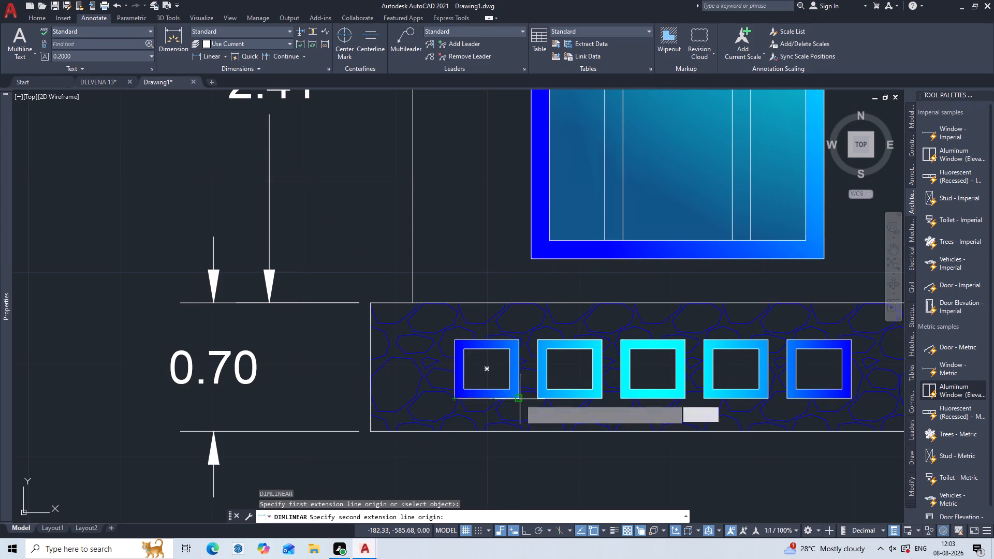
{"action": "left_click", "coordinate": [518, 399]}
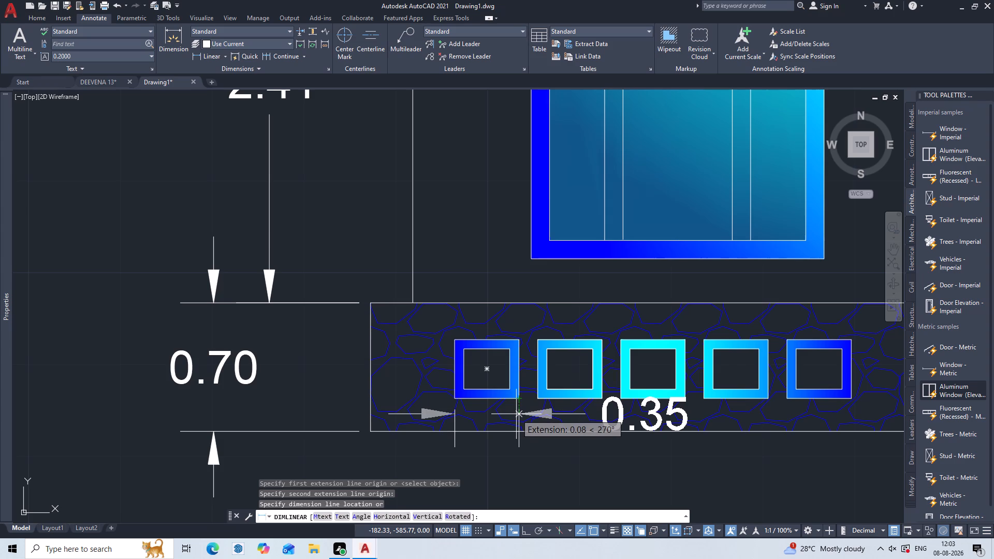
{"action": "double_click", "coordinate": [521, 448]}
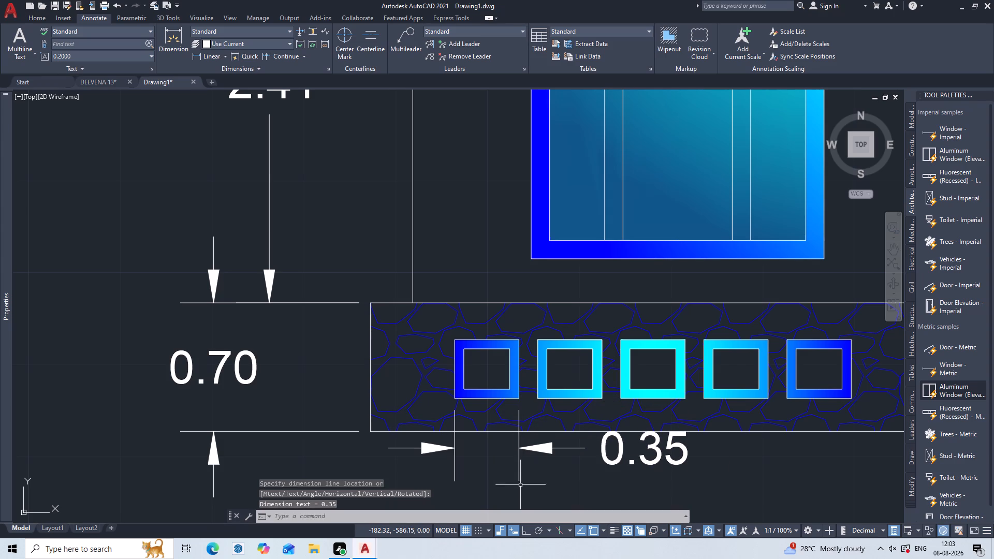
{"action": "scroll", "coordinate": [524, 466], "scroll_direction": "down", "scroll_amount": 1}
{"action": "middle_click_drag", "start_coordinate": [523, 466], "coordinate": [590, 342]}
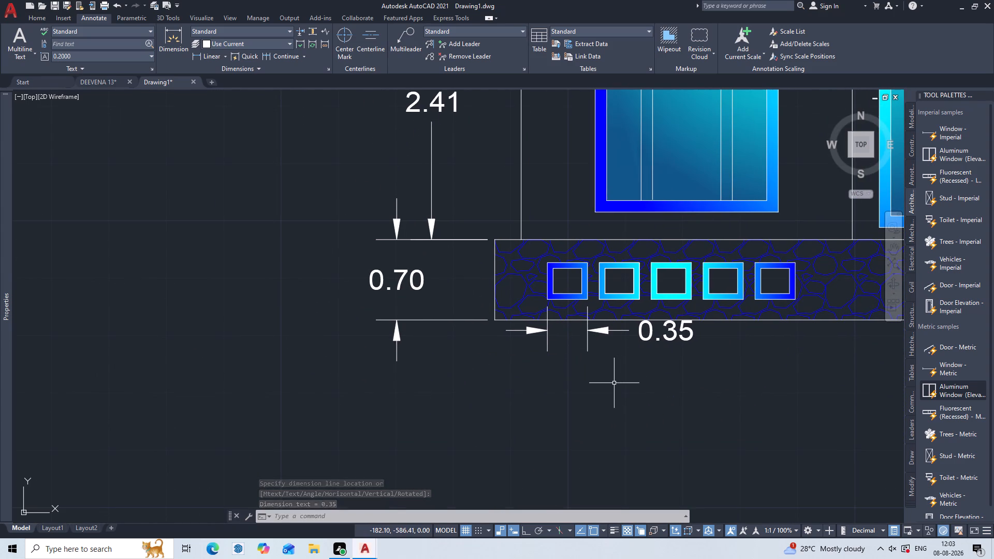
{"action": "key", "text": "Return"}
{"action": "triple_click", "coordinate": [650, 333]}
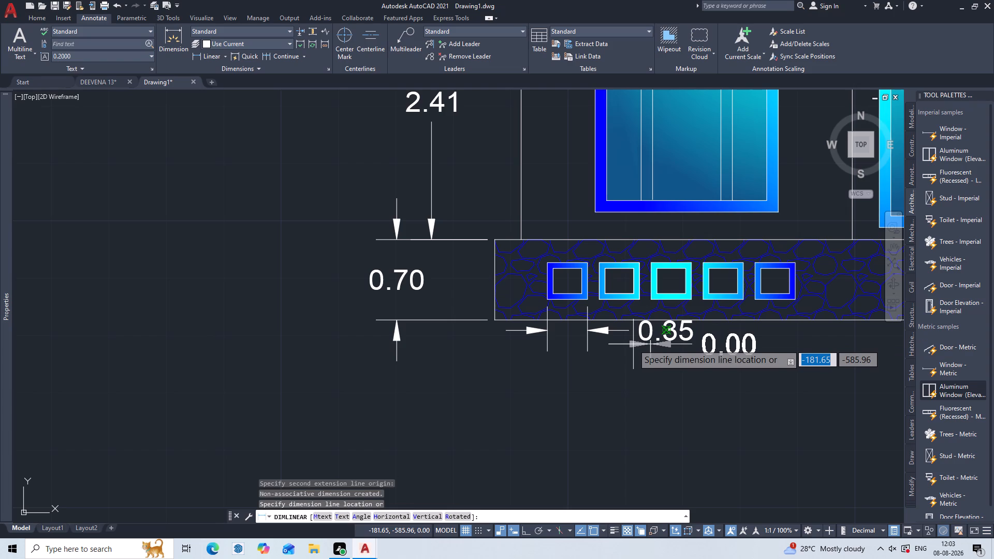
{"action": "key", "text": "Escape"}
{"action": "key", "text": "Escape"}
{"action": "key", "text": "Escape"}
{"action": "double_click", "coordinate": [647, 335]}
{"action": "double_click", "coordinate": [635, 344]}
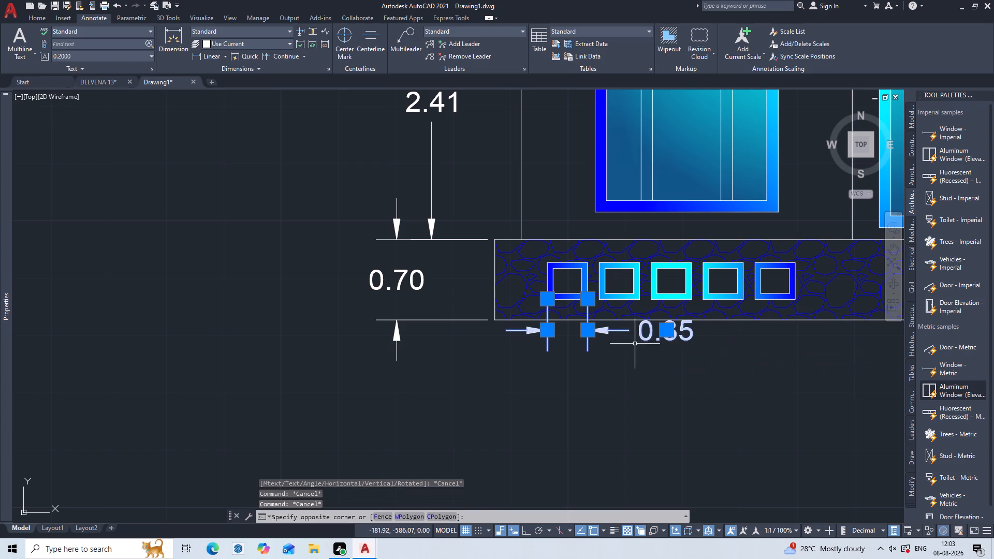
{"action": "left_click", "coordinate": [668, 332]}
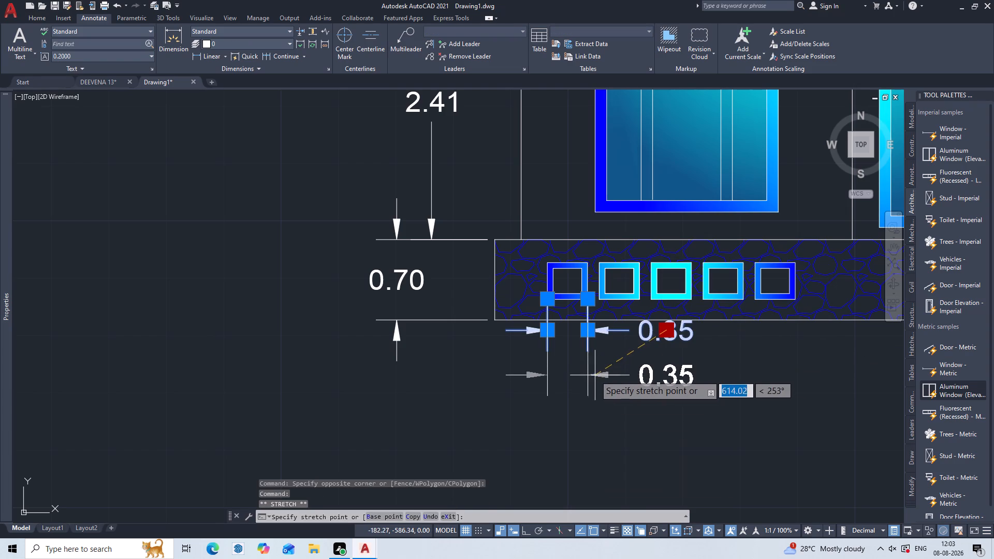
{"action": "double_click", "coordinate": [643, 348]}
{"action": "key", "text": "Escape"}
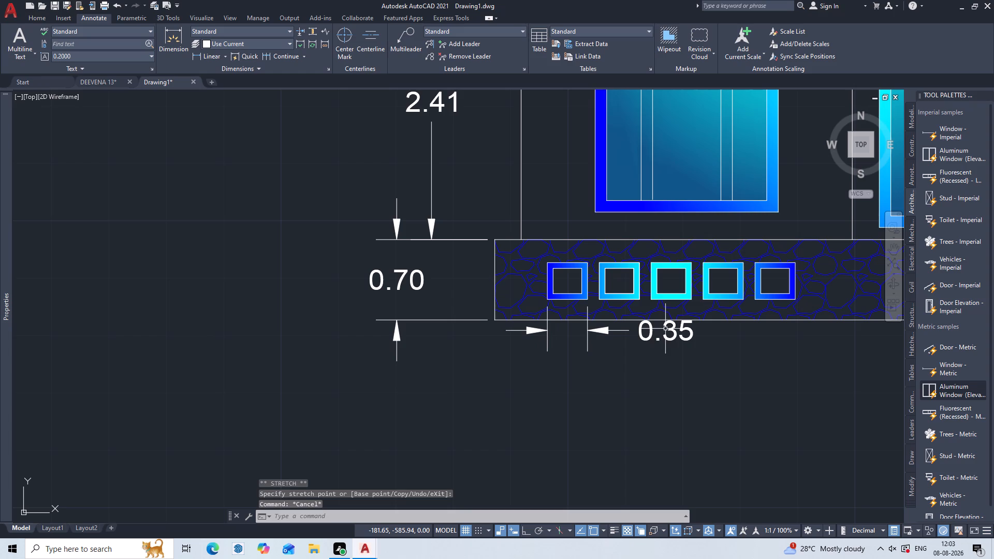
Shorten the square's width dimension by stretching both extension-line origins from the square's bottom corners down to the dimension line.
{"action": "left_click", "coordinate": [676, 332]}
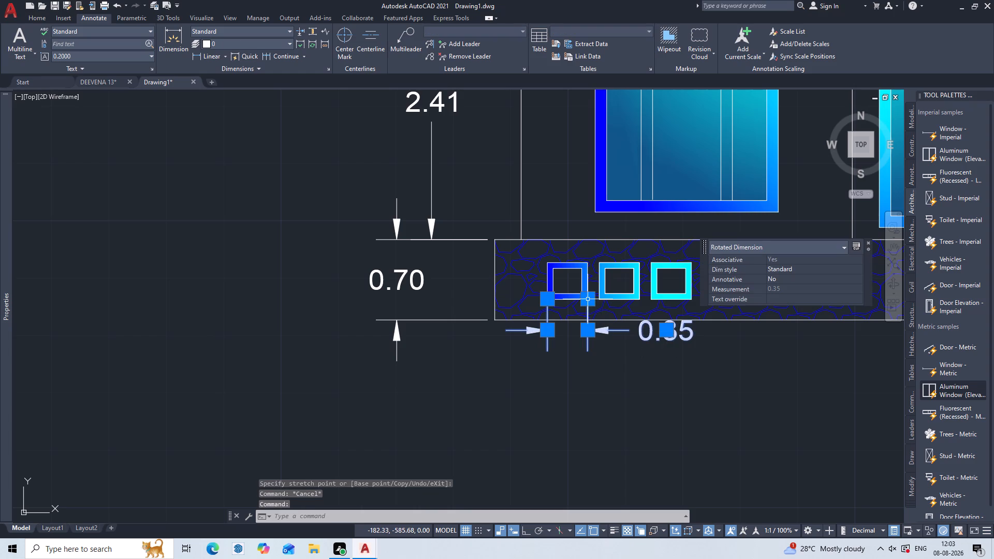
{"action": "double_click", "coordinate": [590, 298]}
{"action": "left_click", "coordinate": [584, 325]}
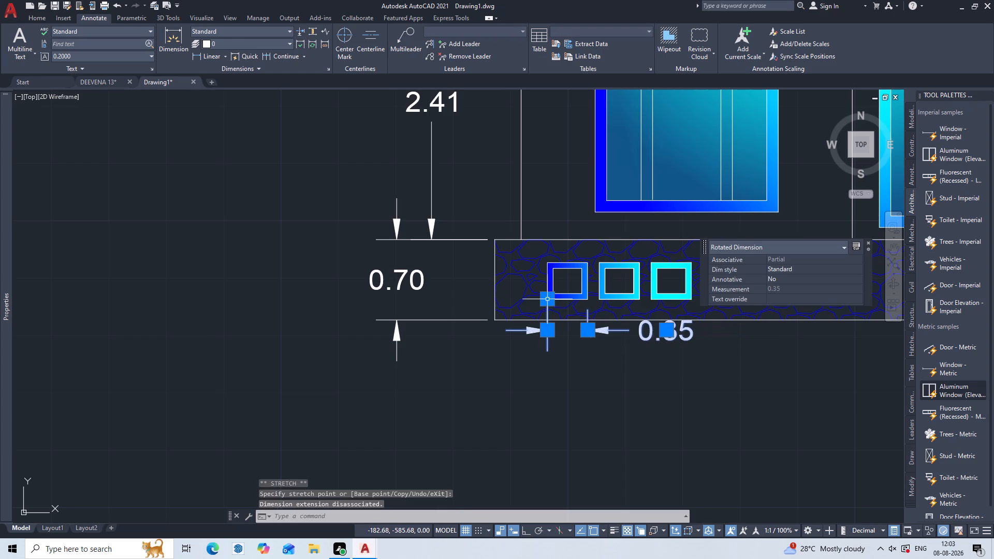
{"action": "left_click", "coordinate": [550, 303]}
{"action": "left_click", "coordinate": [545, 334]}
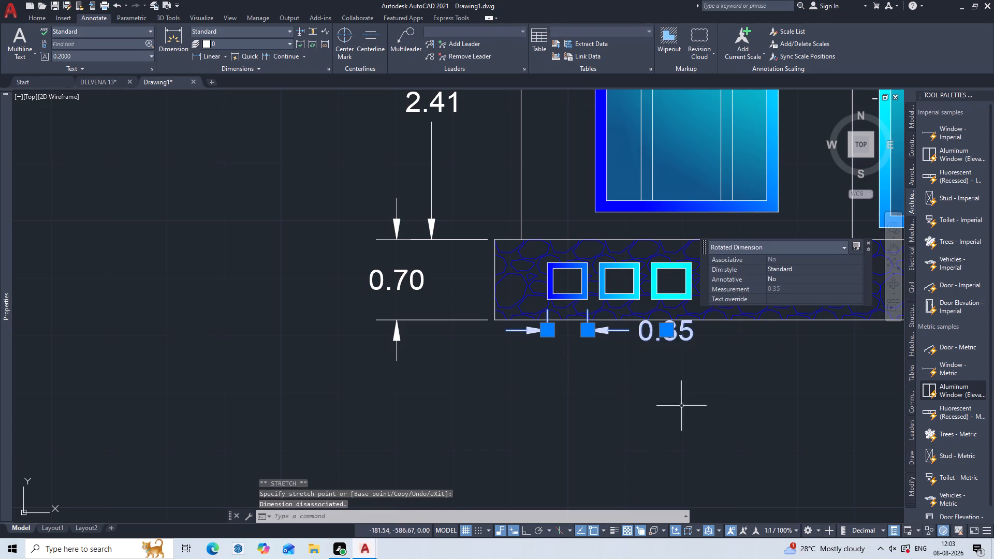
Move the square's width dimension text and dimension line lower, centring the text between the extension lines beneath the square.
{"action": "left_click", "coordinate": [670, 332]}
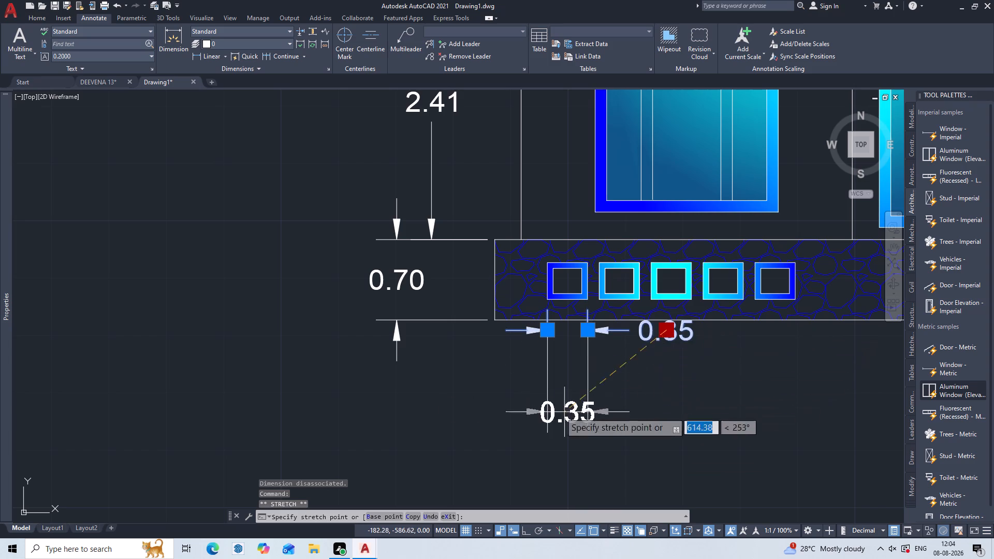
{"action": "left_click", "coordinate": [563, 361]}
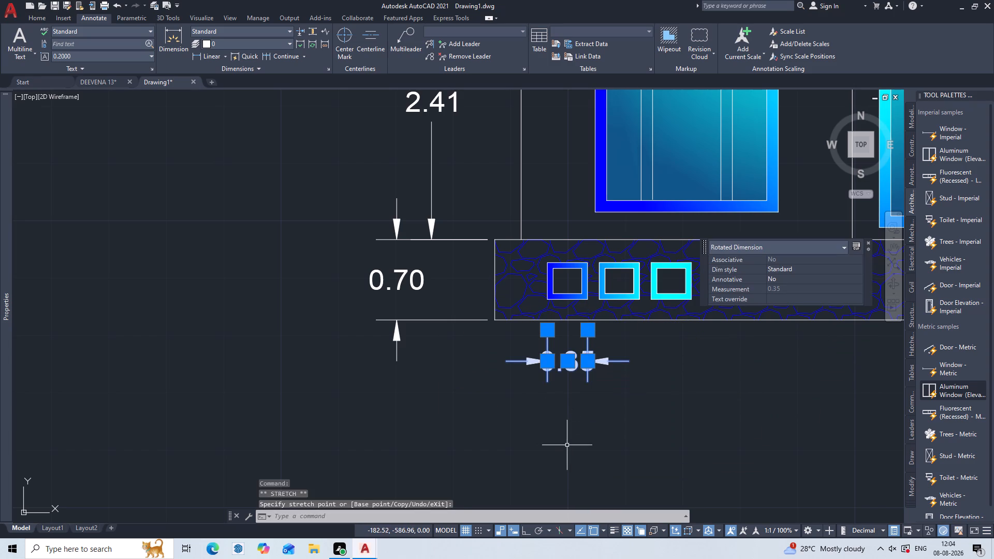
{"action": "key", "text": "Escape"}
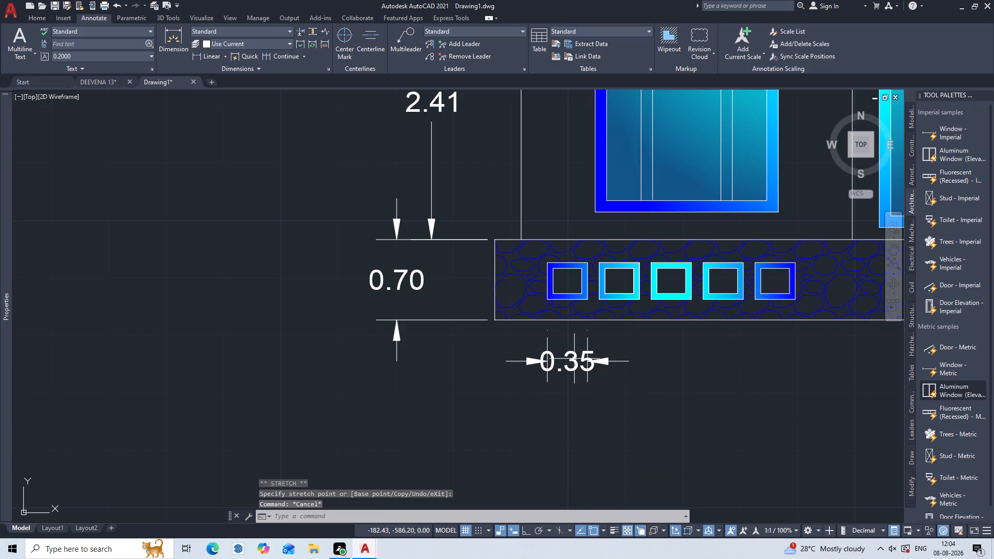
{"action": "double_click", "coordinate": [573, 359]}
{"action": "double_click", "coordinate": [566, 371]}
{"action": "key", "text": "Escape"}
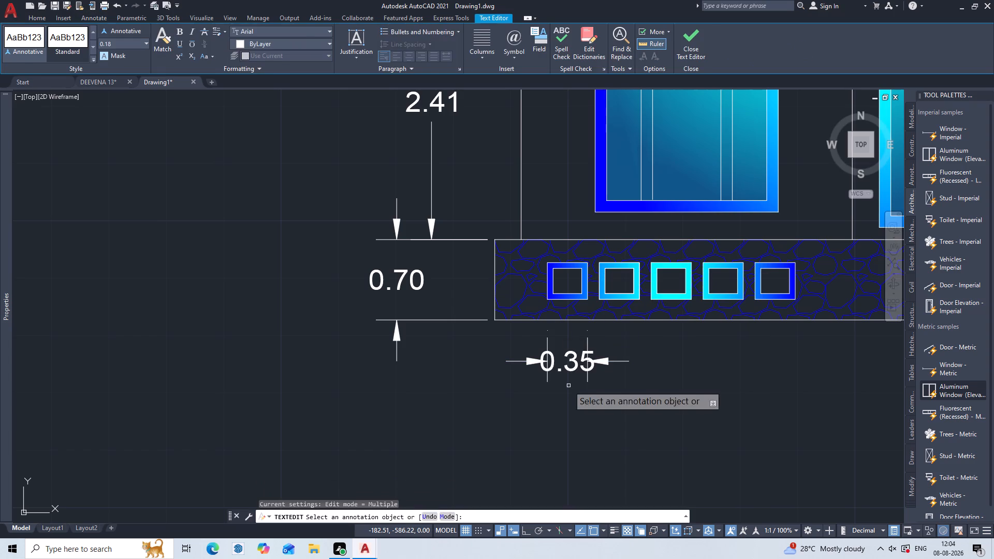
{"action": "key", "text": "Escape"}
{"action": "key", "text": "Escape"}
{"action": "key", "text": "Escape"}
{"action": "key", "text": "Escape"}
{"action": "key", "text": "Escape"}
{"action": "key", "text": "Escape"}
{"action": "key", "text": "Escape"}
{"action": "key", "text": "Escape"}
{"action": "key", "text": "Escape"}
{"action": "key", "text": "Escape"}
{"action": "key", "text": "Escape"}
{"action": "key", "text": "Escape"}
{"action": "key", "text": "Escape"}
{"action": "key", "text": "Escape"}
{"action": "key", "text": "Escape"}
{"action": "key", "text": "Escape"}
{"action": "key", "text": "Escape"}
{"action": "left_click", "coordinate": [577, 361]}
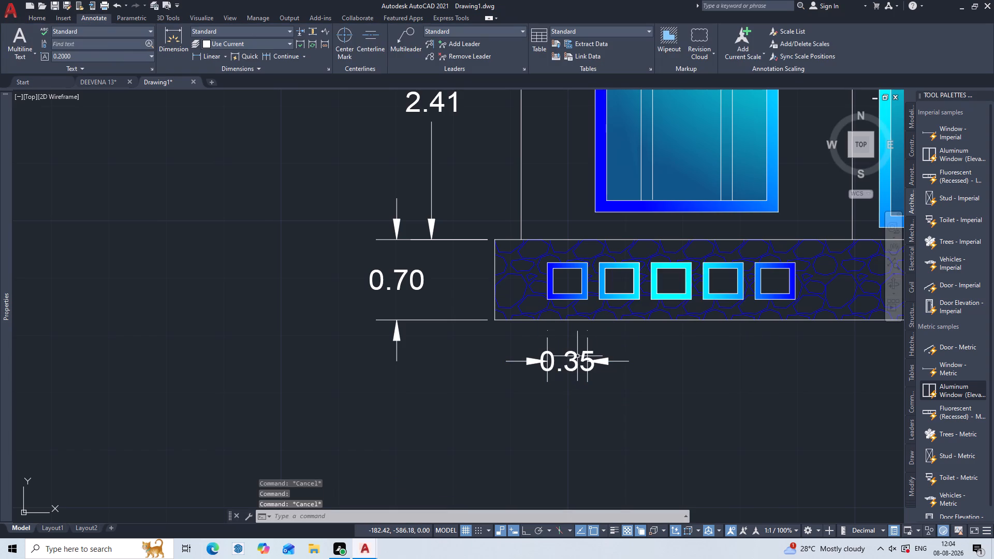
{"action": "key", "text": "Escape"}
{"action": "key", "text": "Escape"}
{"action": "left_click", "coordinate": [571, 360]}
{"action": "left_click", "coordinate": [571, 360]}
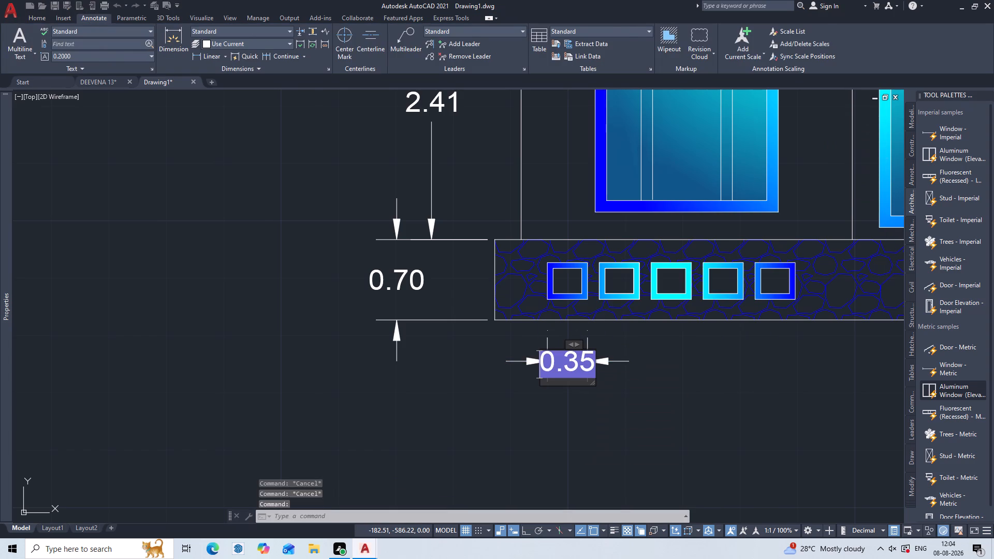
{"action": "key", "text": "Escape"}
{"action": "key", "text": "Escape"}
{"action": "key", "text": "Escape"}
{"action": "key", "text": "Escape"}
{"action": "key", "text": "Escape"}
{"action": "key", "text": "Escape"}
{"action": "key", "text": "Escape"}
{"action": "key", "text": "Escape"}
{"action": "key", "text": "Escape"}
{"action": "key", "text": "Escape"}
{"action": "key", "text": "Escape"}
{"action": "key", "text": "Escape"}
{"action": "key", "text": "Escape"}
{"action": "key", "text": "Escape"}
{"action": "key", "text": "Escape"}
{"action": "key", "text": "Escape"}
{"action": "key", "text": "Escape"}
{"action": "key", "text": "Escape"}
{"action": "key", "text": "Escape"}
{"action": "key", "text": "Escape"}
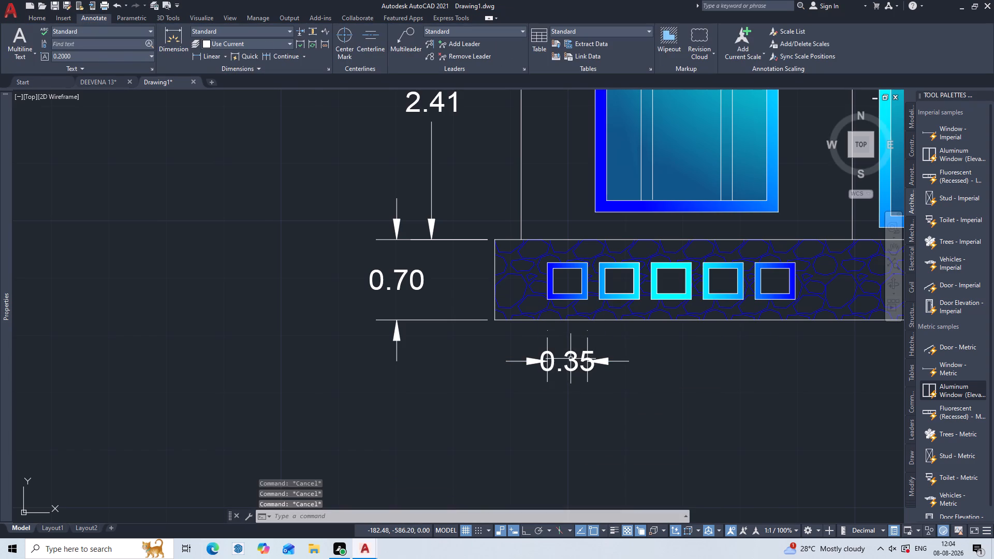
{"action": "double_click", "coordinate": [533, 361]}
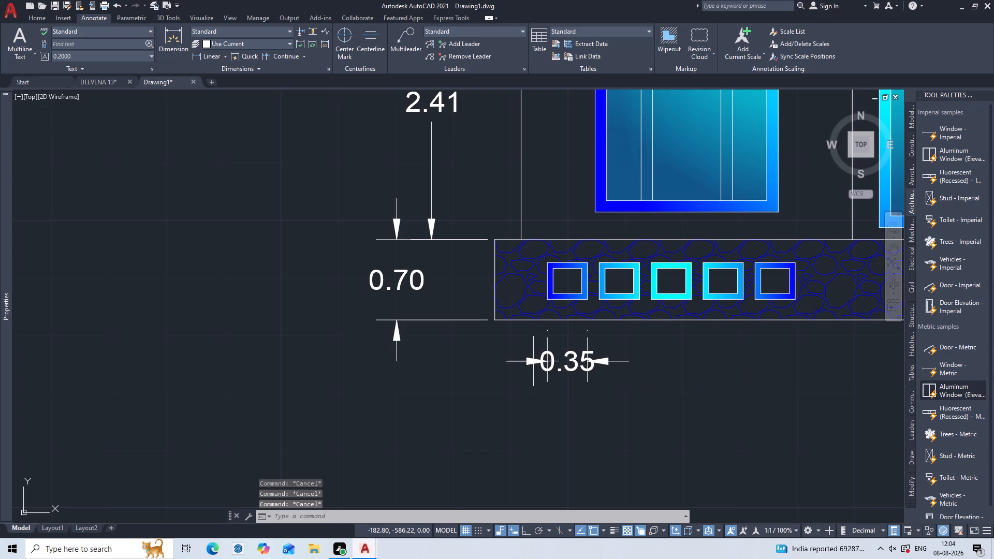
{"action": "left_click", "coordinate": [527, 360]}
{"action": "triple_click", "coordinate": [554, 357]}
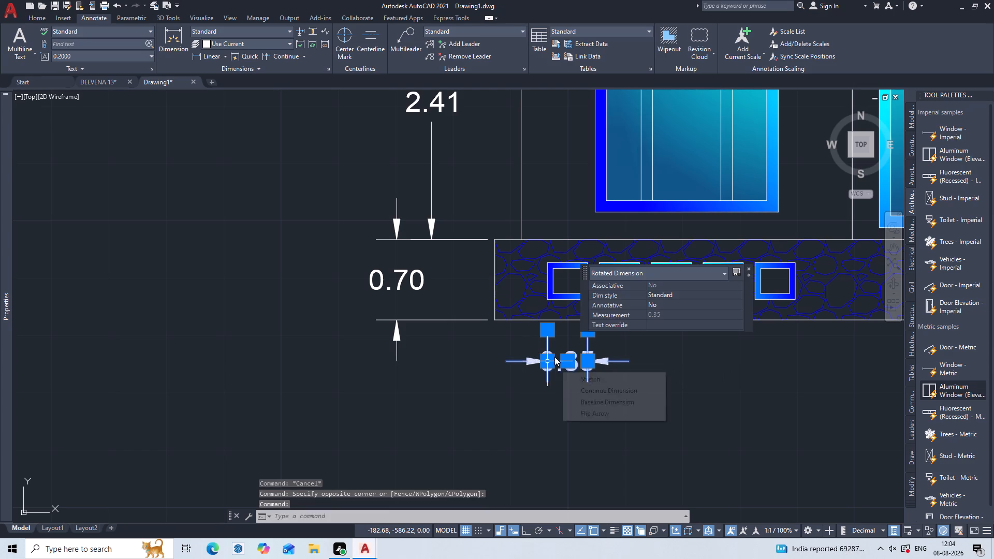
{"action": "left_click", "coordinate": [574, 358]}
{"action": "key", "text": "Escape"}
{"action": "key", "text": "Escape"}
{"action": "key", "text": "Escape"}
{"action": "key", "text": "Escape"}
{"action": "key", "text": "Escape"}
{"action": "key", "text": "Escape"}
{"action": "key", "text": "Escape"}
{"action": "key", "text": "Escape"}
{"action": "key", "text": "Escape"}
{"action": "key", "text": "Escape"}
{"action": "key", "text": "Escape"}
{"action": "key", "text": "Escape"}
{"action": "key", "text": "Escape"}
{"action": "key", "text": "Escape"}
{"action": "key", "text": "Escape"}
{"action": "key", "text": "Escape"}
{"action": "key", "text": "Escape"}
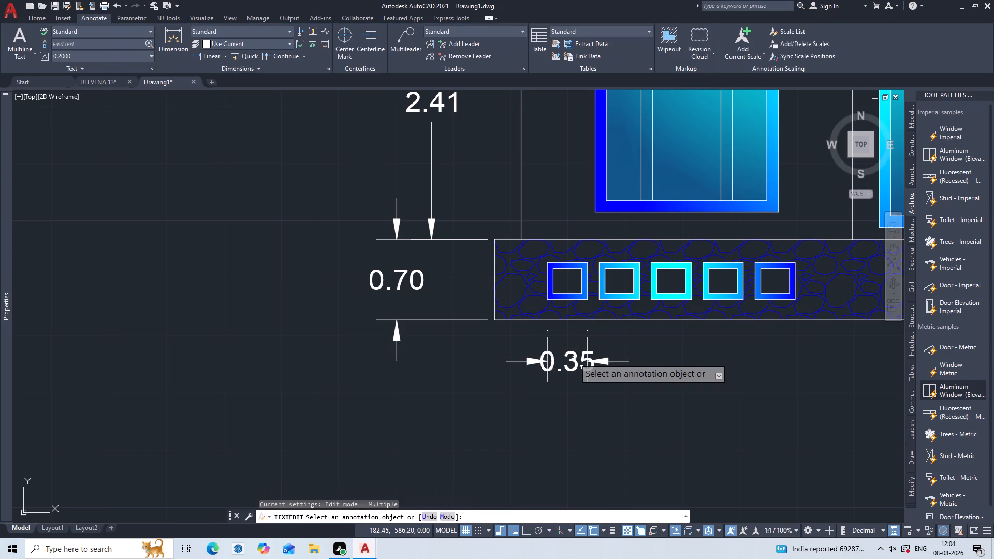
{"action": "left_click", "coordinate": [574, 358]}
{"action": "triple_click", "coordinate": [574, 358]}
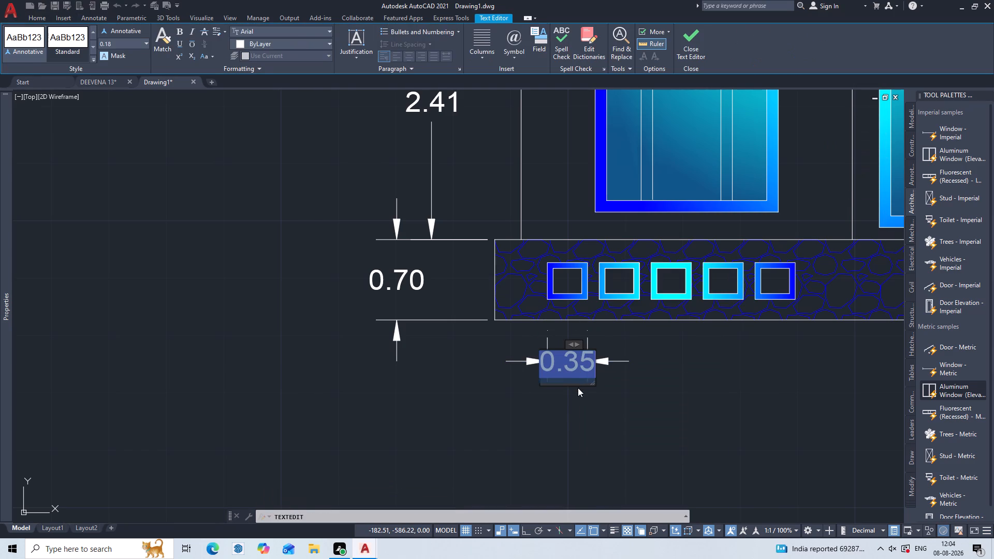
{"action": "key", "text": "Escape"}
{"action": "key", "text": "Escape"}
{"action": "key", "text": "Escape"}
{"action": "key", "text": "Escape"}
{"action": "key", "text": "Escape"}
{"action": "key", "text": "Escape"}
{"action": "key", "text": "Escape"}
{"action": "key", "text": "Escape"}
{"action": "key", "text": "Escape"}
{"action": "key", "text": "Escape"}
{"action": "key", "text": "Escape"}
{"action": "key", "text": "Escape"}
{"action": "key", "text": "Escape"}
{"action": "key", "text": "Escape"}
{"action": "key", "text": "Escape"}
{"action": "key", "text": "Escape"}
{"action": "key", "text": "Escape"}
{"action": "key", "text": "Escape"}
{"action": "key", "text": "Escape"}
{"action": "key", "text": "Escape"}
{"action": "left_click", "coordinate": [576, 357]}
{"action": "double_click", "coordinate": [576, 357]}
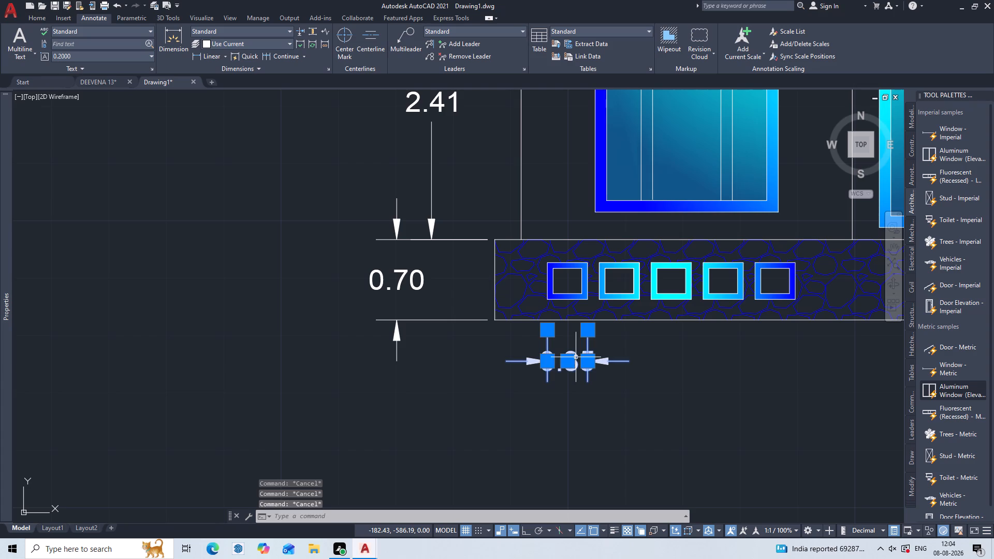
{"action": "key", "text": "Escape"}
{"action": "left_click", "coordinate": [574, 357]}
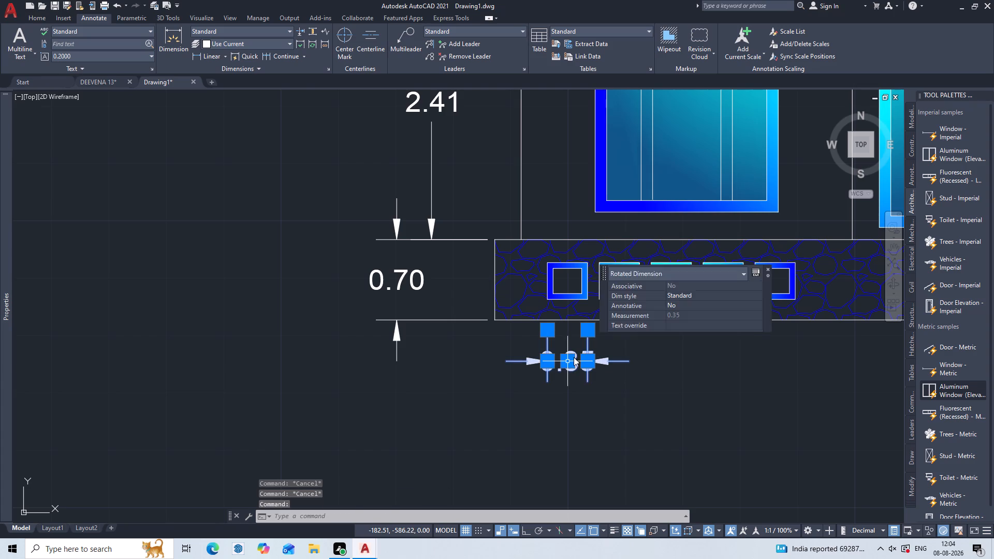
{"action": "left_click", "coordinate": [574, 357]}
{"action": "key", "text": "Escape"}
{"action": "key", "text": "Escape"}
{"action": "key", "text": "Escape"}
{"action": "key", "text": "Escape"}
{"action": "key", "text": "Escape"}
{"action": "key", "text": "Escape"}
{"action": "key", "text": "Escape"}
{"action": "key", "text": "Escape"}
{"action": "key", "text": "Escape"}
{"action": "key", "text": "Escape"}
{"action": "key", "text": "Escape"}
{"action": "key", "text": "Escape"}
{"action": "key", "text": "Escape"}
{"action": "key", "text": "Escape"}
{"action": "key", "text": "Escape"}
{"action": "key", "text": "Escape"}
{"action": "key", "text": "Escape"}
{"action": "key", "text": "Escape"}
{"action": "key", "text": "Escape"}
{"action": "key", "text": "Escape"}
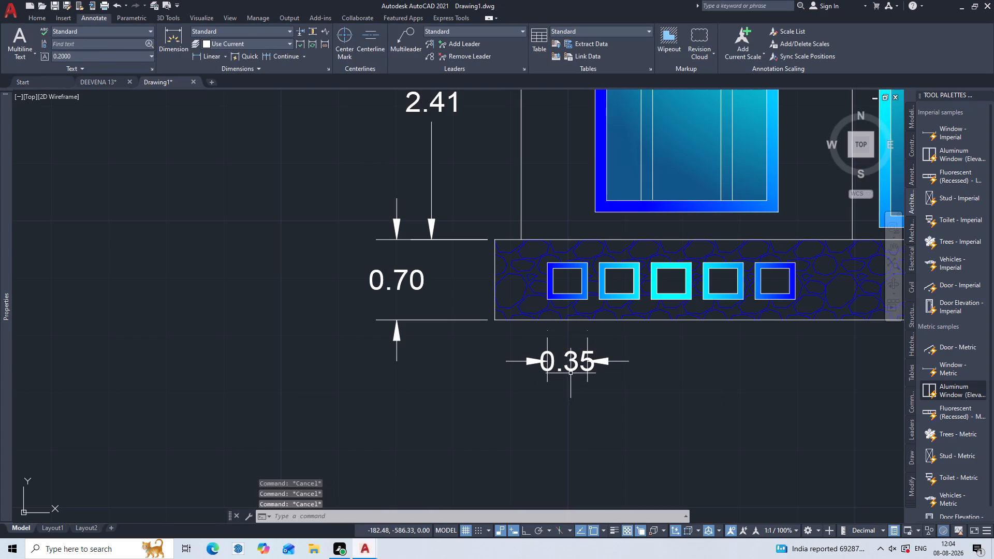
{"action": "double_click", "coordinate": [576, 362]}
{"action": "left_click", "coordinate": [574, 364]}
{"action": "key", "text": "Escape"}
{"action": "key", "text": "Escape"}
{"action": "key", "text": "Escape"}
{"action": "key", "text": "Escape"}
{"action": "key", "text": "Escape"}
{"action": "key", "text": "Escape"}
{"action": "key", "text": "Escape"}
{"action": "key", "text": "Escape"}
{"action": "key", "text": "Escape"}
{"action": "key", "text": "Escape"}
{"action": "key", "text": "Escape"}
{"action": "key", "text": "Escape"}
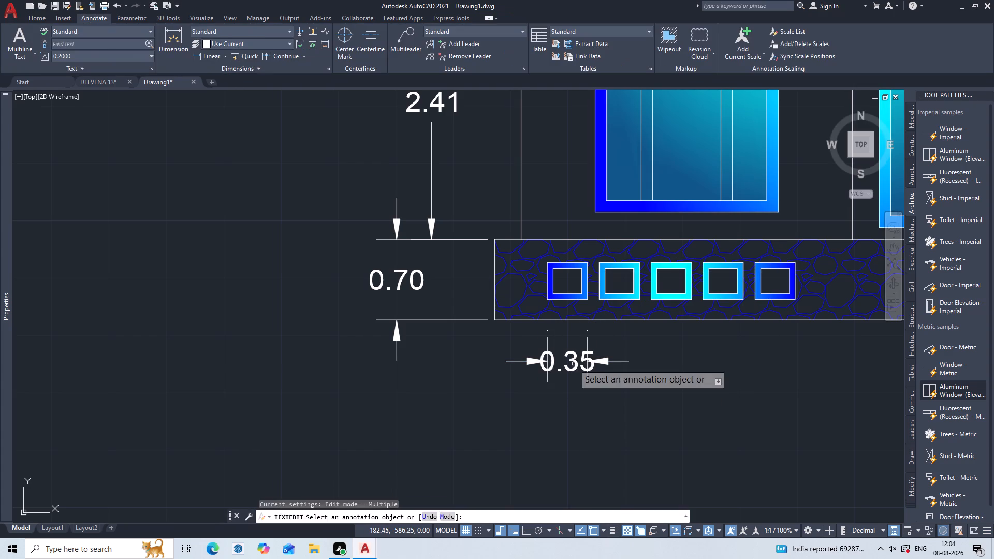
Erase the width dimension beneath the stone base's leftmost square.
{"action": "triple_click", "coordinate": [623, 344]}
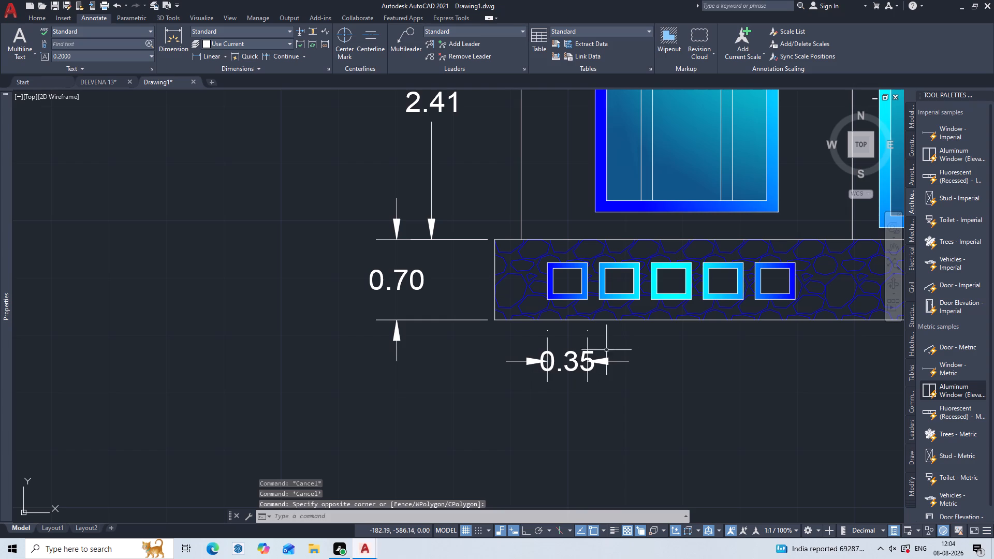
{"action": "left_click", "coordinate": [621, 337]}
{"action": "left_click", "coordinate": [519, 385]}
{"action": "key", "text": "Delete"}
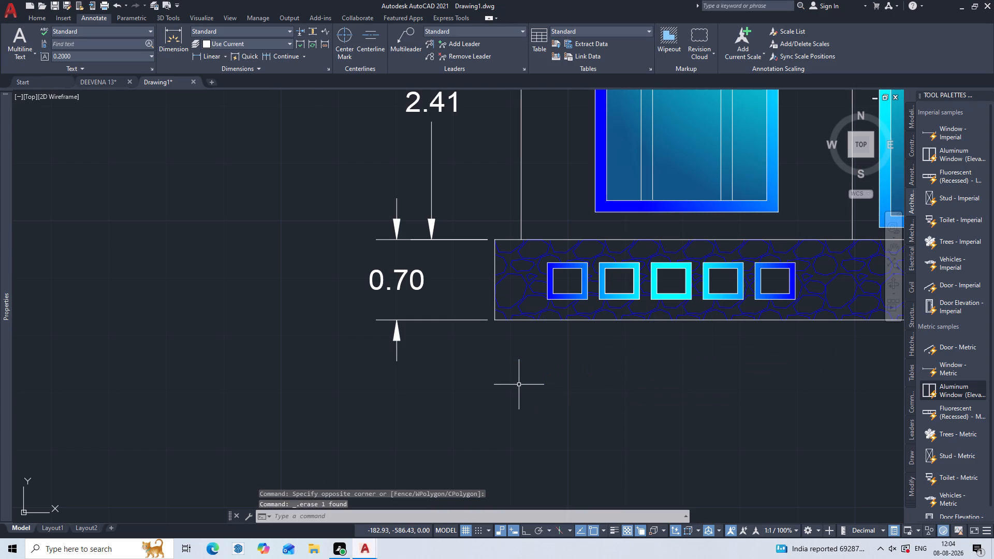
Add a horizontal linear dimension between the leftmost base square's bottom corners, with the dimension line well below the stone base.
{"action": "type", "text": "dli"}
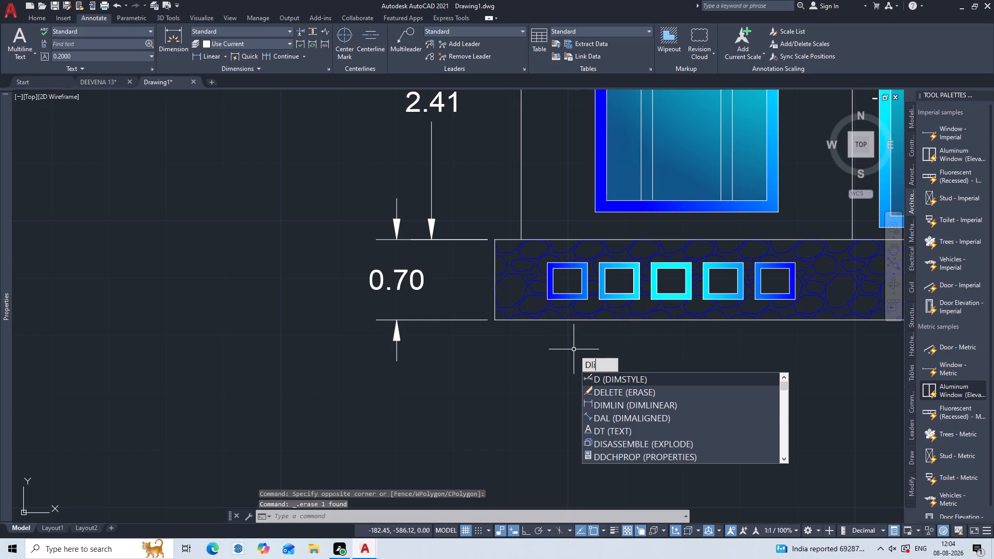
{"action": "key", "text": "Return"}
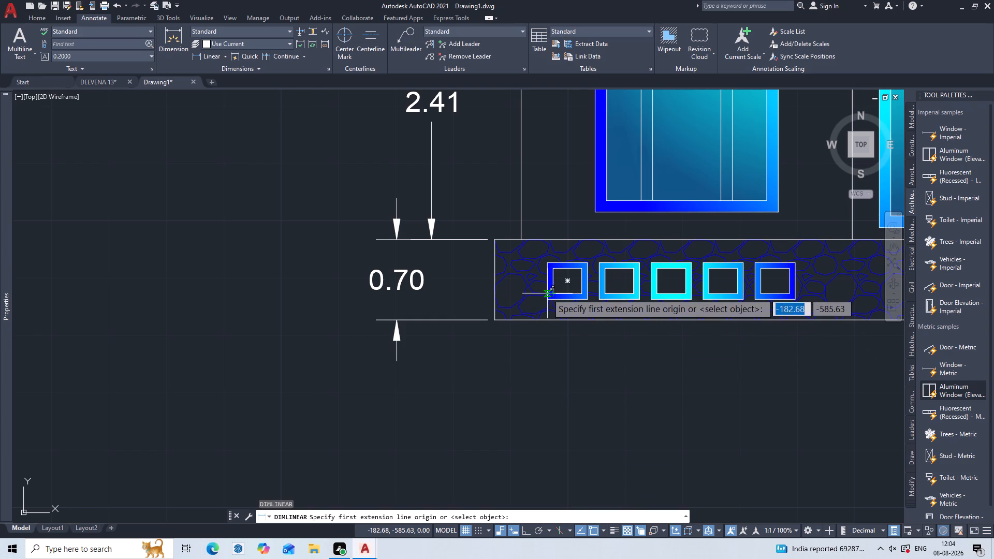
{"action": "left_click", "coordinate": [546, 303]}
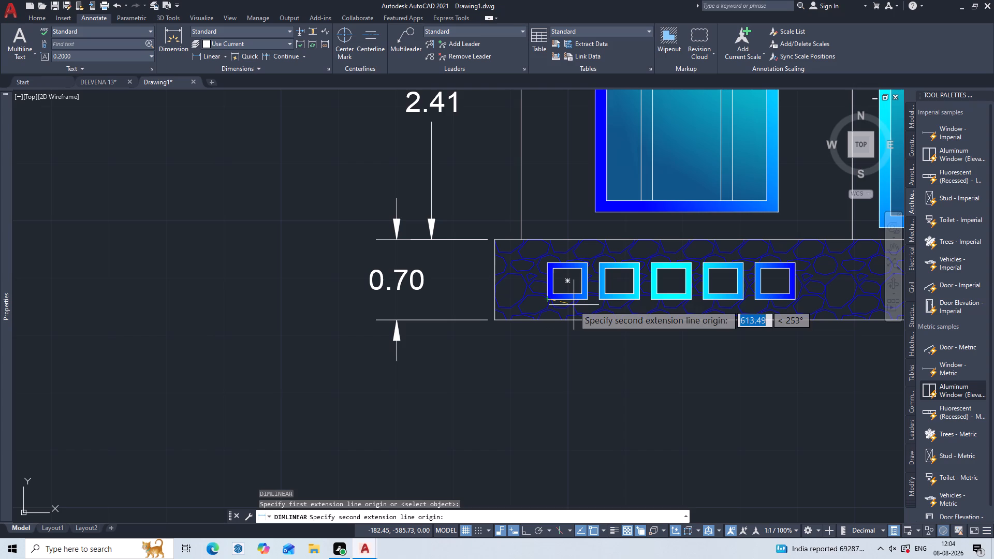
{"action": "left_click", "coordinate": [587, 299]}
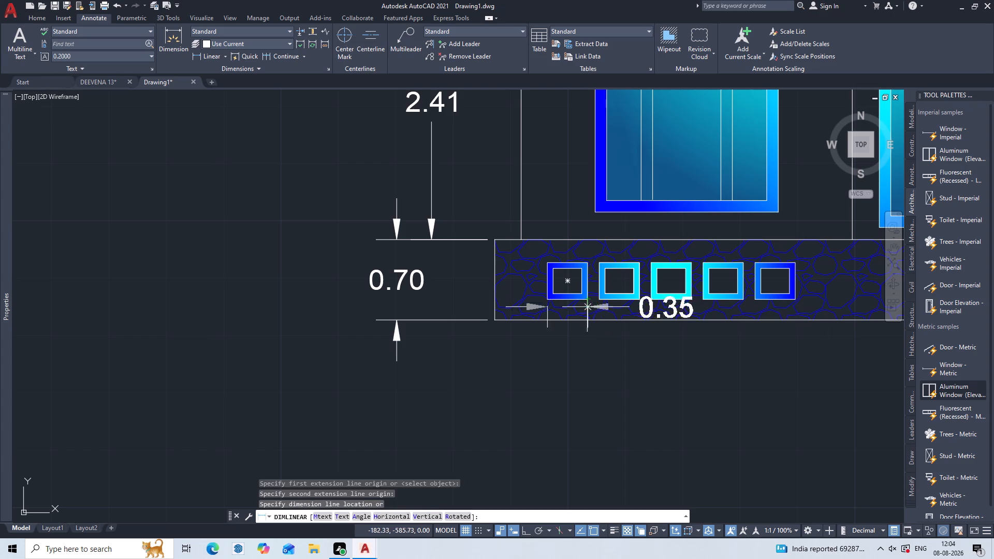
{"action": "left_click", "coordinate": [571, 411]}
{"action": "key", "text": "Escape"}
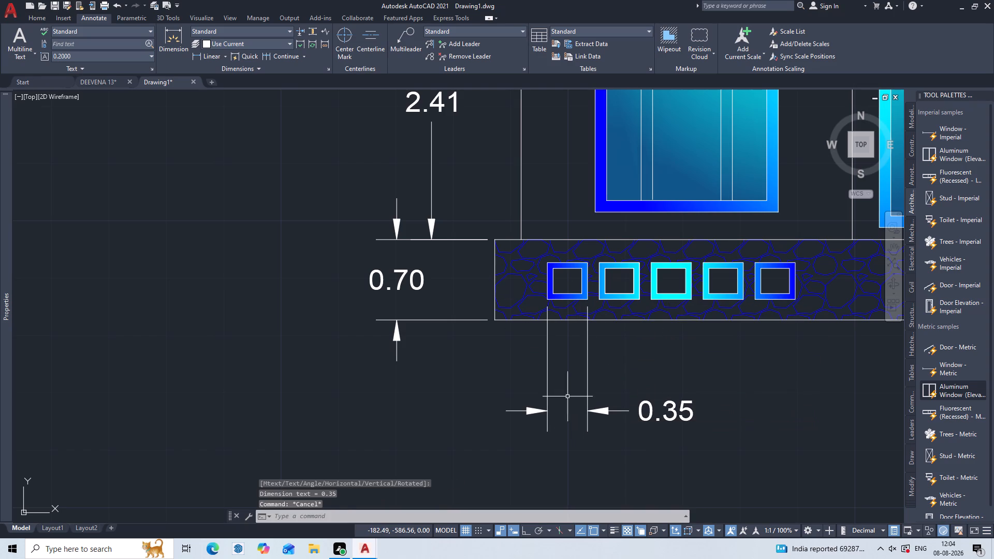
Add a vertical linear dimension for the leftmost base square's height, placed outside the stone base's height dimension.
{"action": "key", "text": "Return"}
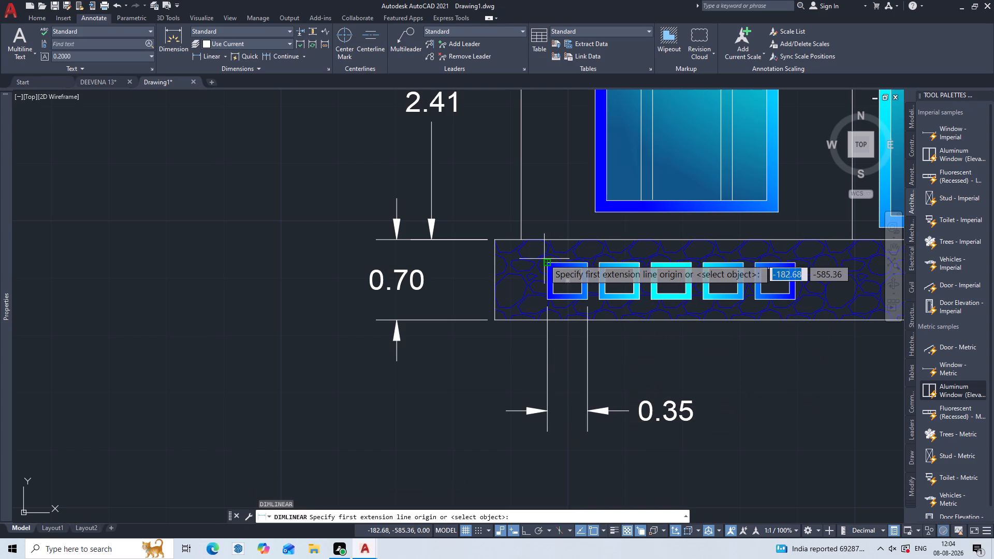
{"action": "left_click", "coordinate": [544, 259]}
{"action": "double_click", "coordinate": [545, 301]}
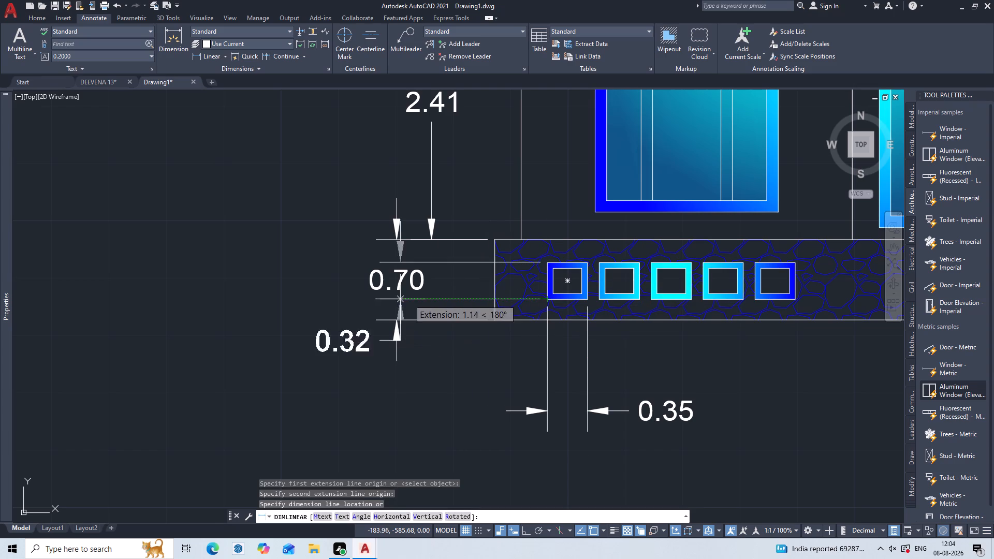
{"action": "left_click", "coordinate": [352, 296]}
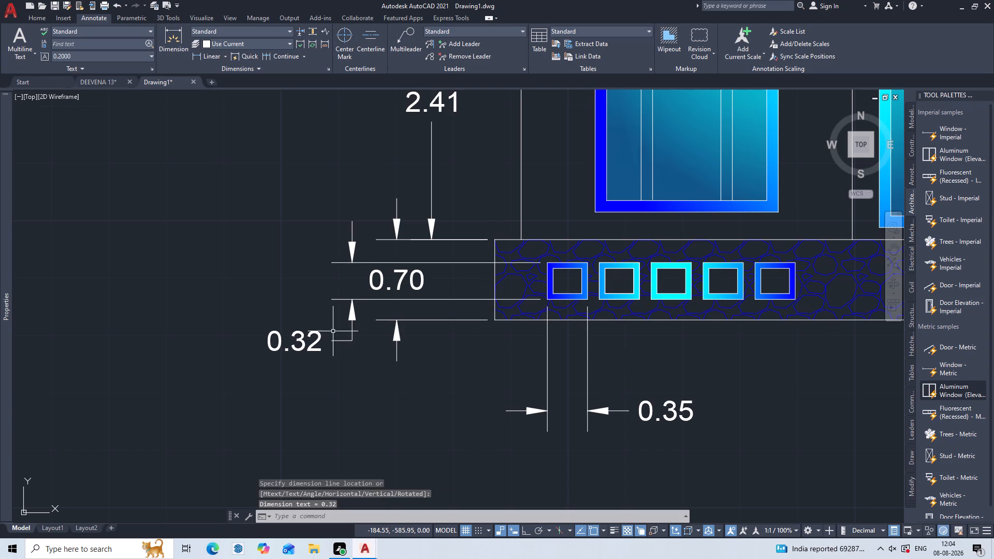
{"action": "key", "text": "Escape"}
Add a vertical linear dimension for the height of the ground-floor window above the small squares, just left of its outer frame.
{"action": "scroll", "coordinate": [494, 370], "scroll_direction": "down", "scroll_amount": 2}
{"action": "middle_click_drag", "start_coordinate": [669, 237], "coordinate": [645, 283]}
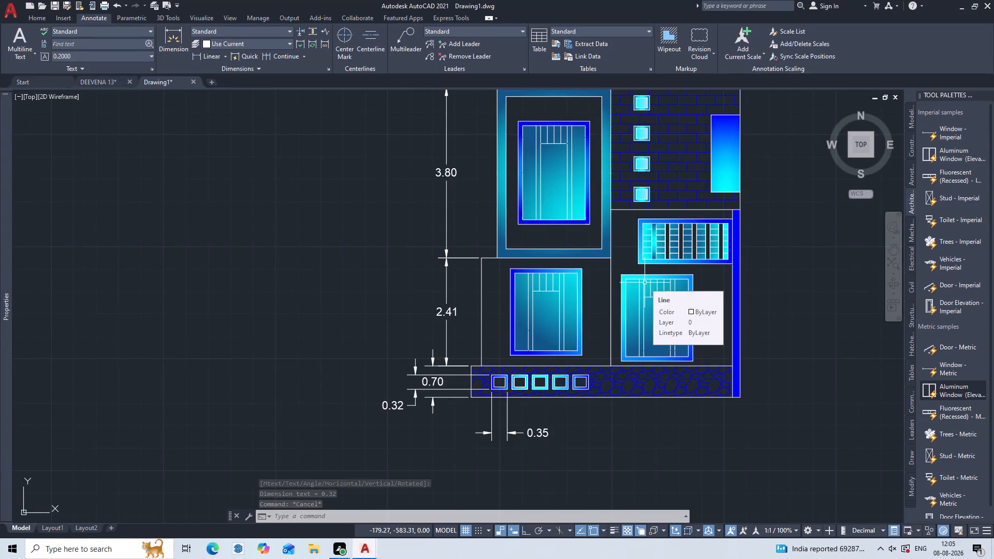
{"action": "key", "text": "d"}
{"action": "key", "text": "l"}
{"action": "key", "text": "i"}
{"action": "key", "text": "Return"}
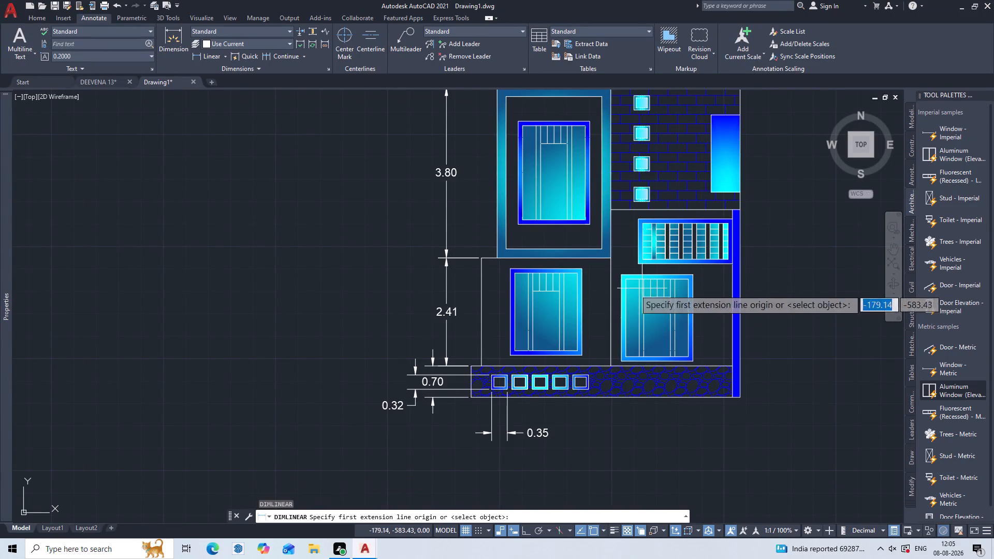
{"action": "scroll", "coordinate": [502, 354], "scroll_direction": "up", "scroll_amount": 2}
{"action": "left_click", "coordinate": [519, 359]}
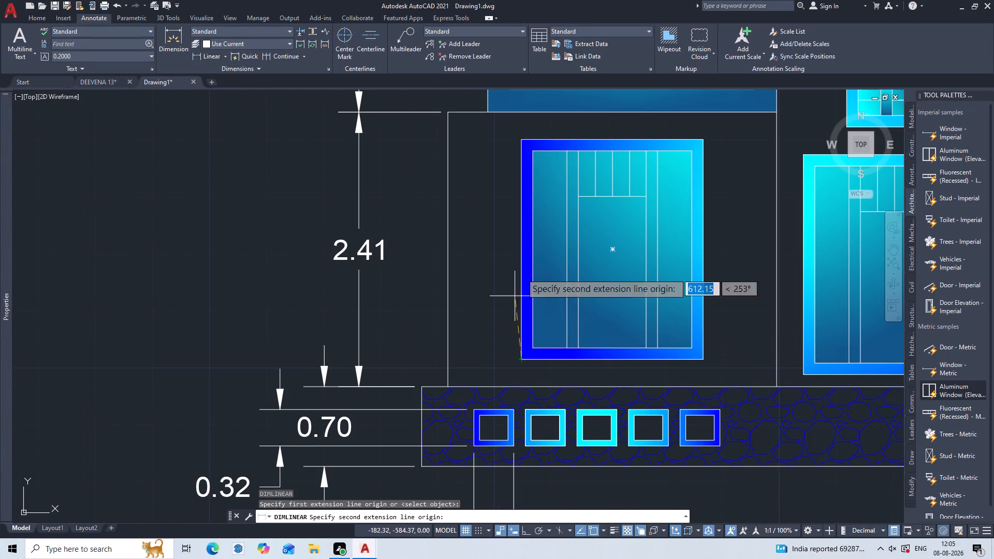
{"action": "left_click", "coordinate": [523, 139]}
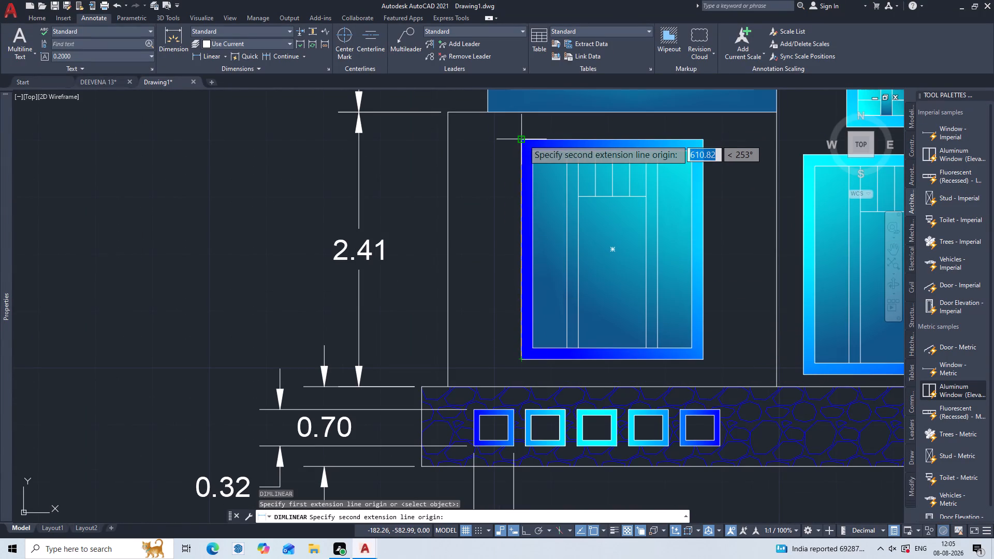
{"action": "left_click", "coordinate": [491, 144]}
Add a horizontal linear dimension for the same window's outer width, placed between the window and the stone base.
{"action": "key", "text": "Return"}
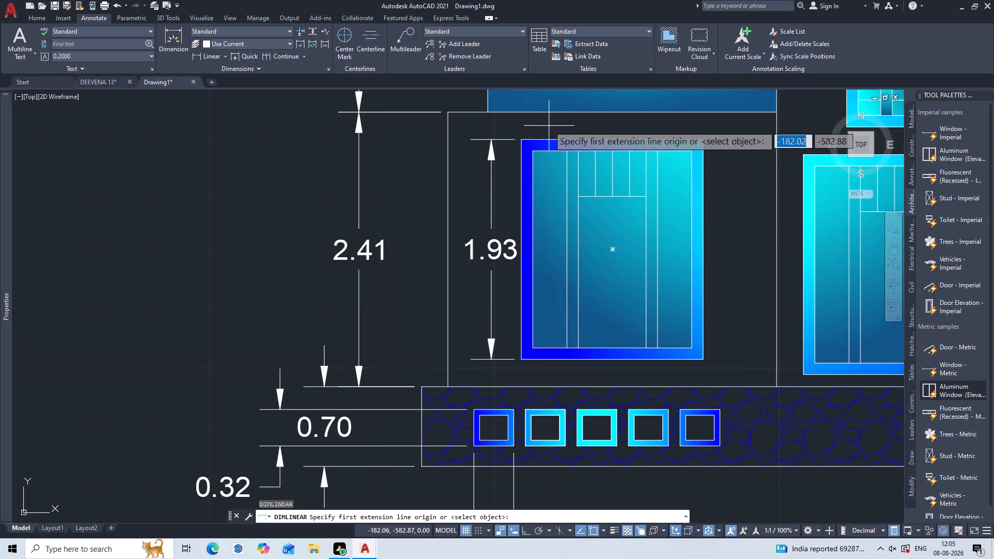
{"action": "left_click", "coordinate": [519, 136]}
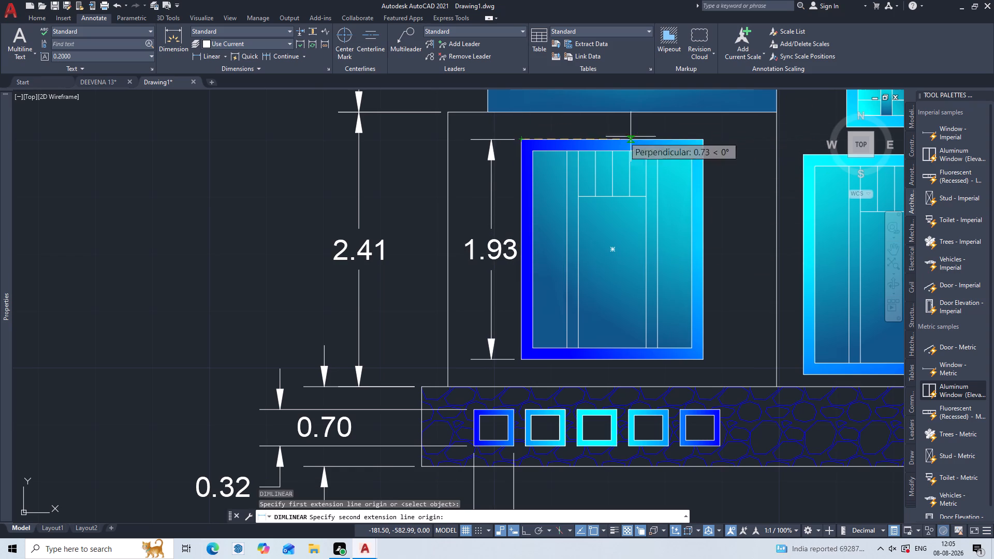
{"action": "left_click", "coordinate": [704, 139]}
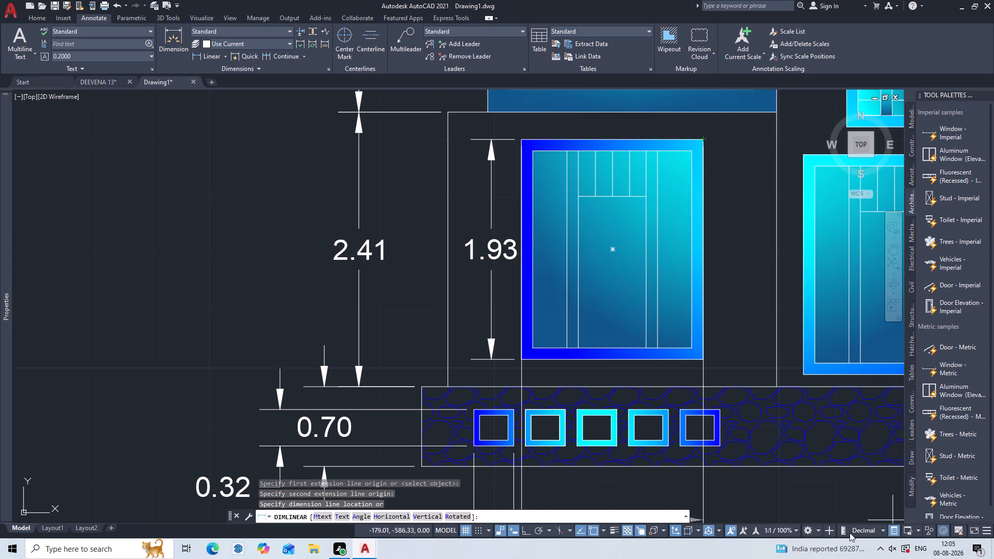
{"action": "left_click", "coordinate": [818, 526]}
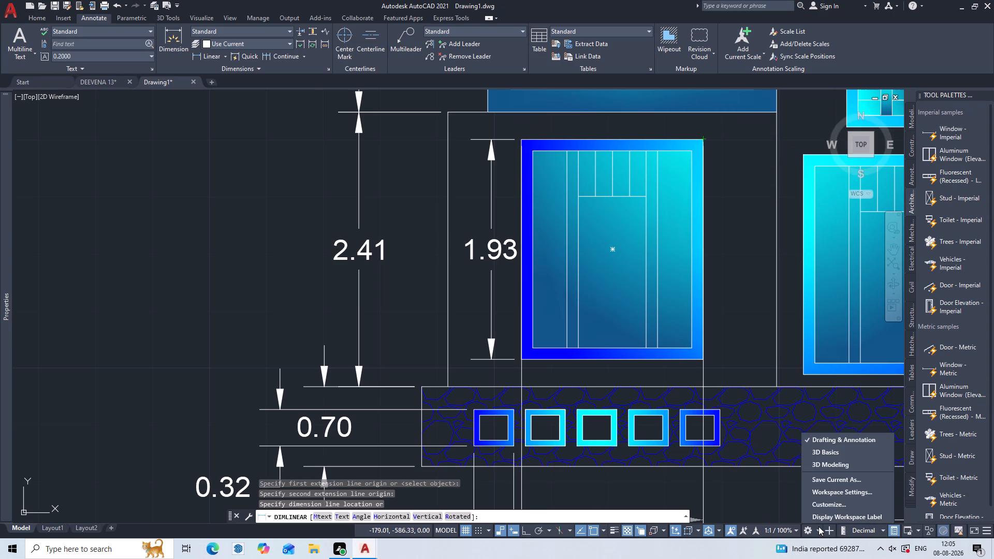
{"action": "triple_click", "coordinate": [818, 526]}
{"action": "left_click", "coordinate": [818, 526]}
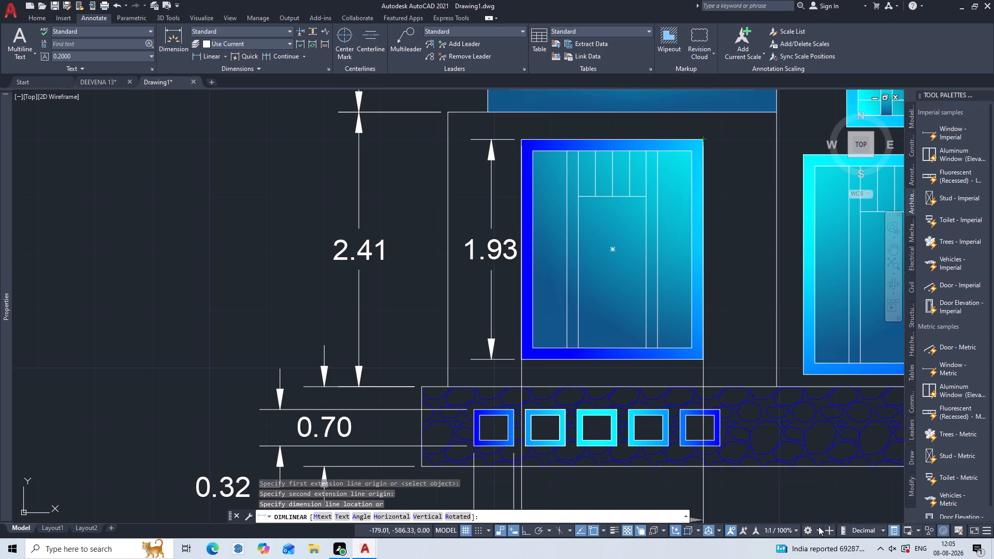
{"action": "double_click", "coordinate": [829, 535]}
{"action": "left_click", "coordinate": [816, 531]}
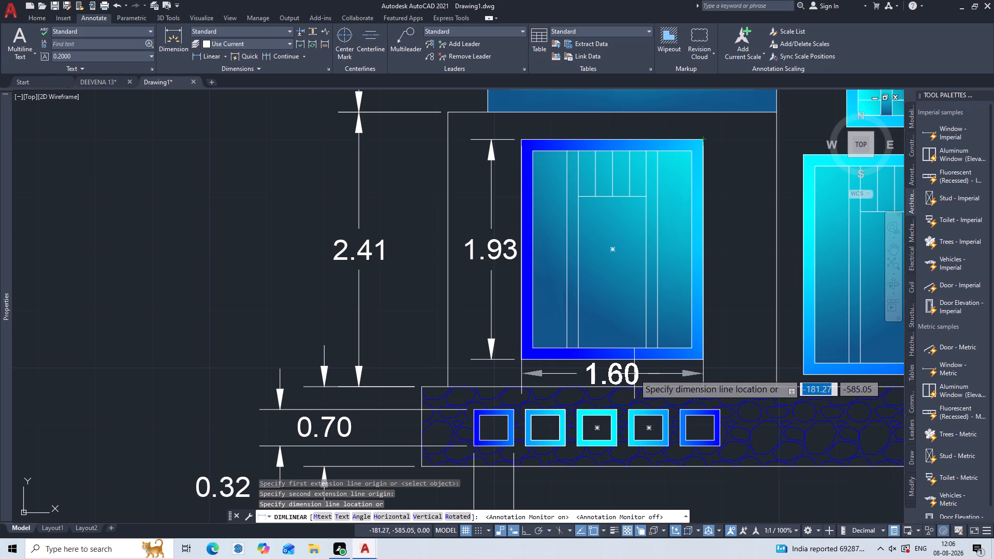
{"action": "left_click", "coordinate": [634, 374]}
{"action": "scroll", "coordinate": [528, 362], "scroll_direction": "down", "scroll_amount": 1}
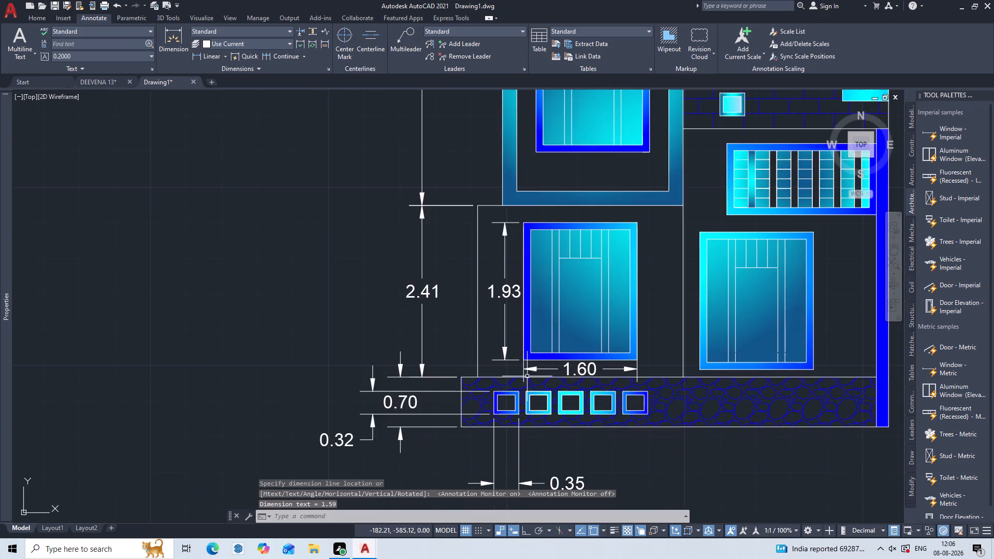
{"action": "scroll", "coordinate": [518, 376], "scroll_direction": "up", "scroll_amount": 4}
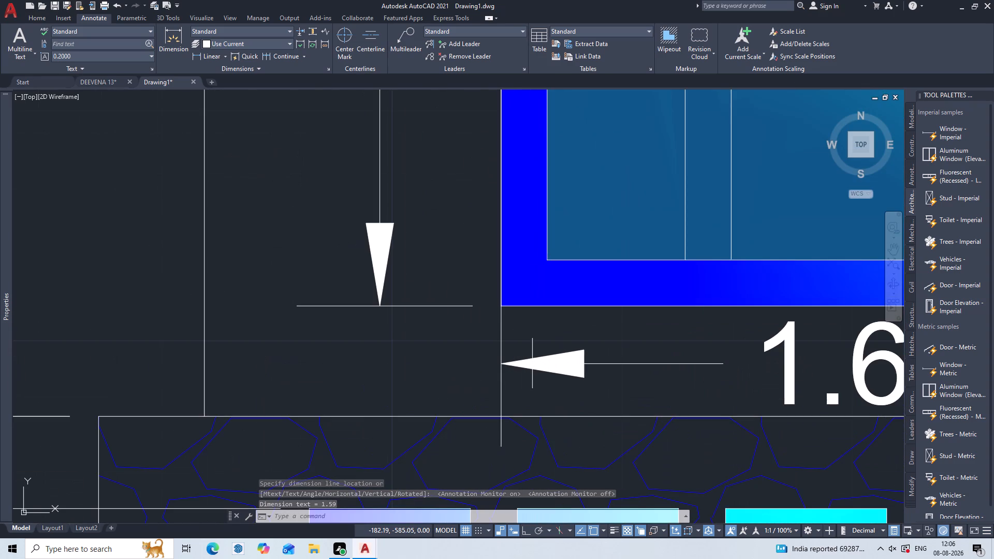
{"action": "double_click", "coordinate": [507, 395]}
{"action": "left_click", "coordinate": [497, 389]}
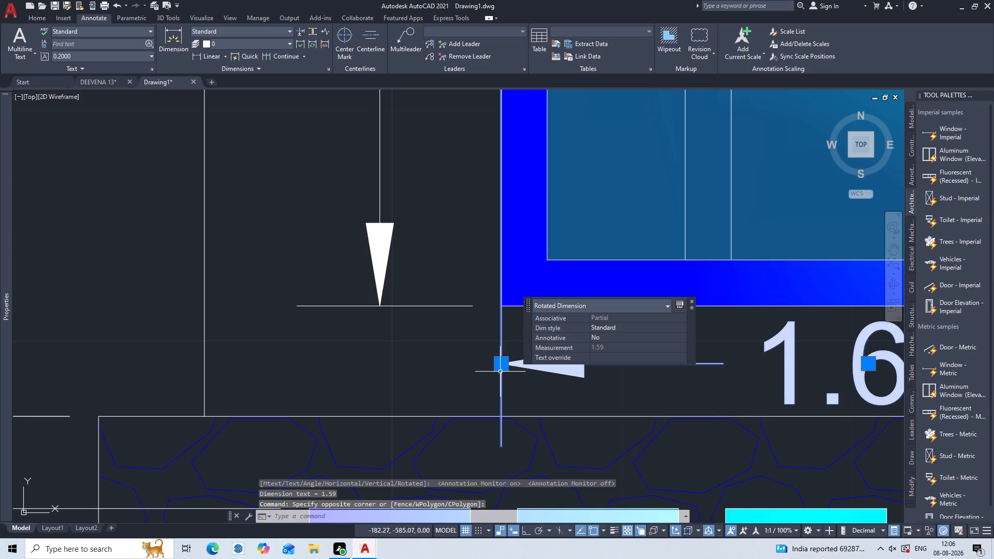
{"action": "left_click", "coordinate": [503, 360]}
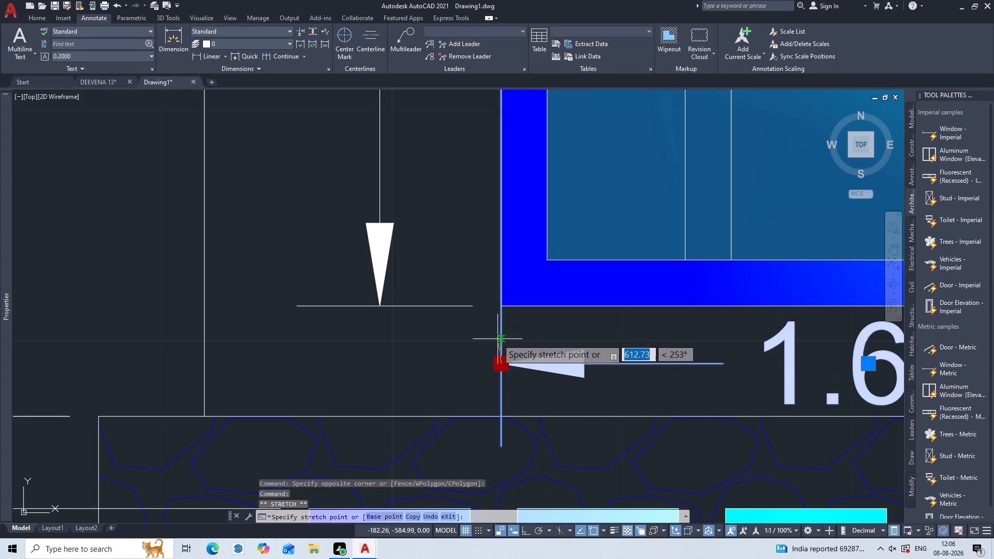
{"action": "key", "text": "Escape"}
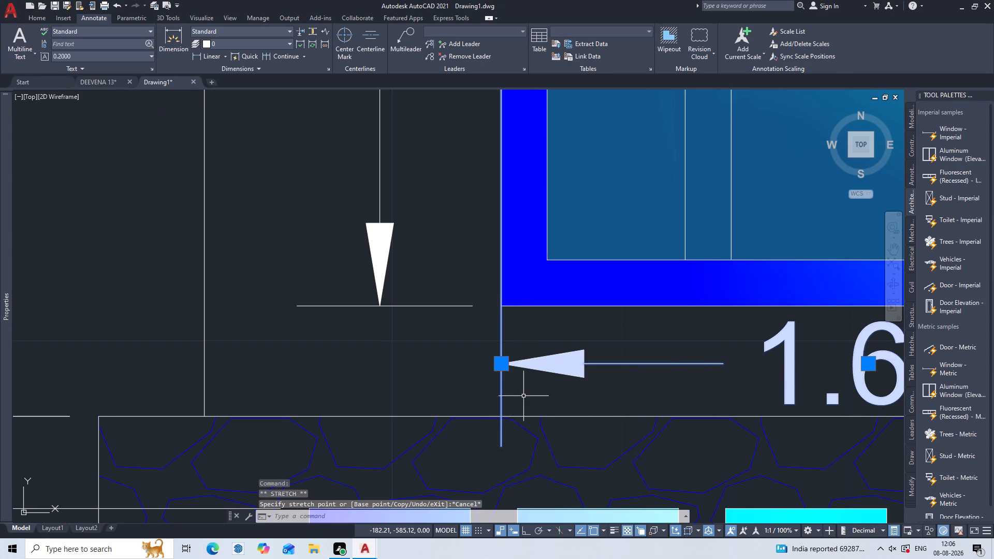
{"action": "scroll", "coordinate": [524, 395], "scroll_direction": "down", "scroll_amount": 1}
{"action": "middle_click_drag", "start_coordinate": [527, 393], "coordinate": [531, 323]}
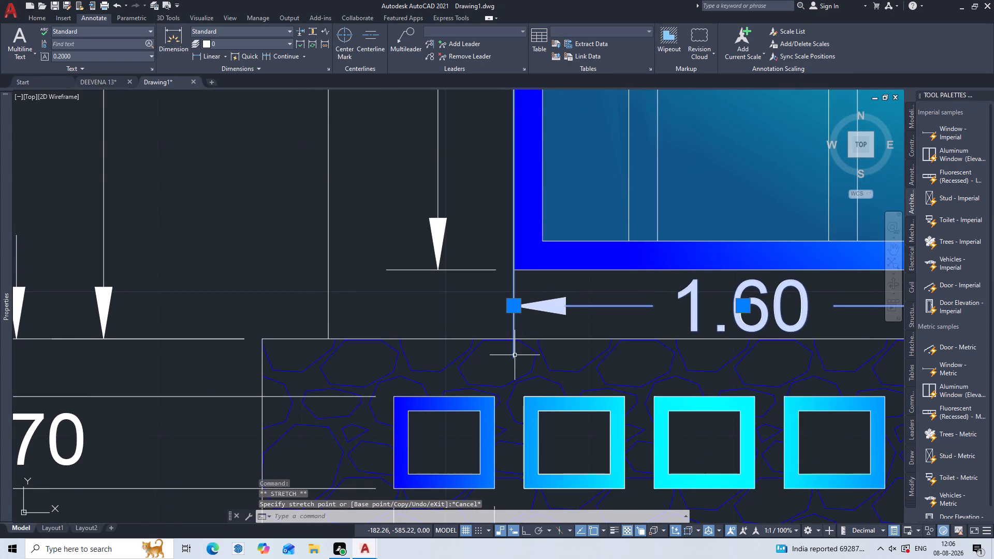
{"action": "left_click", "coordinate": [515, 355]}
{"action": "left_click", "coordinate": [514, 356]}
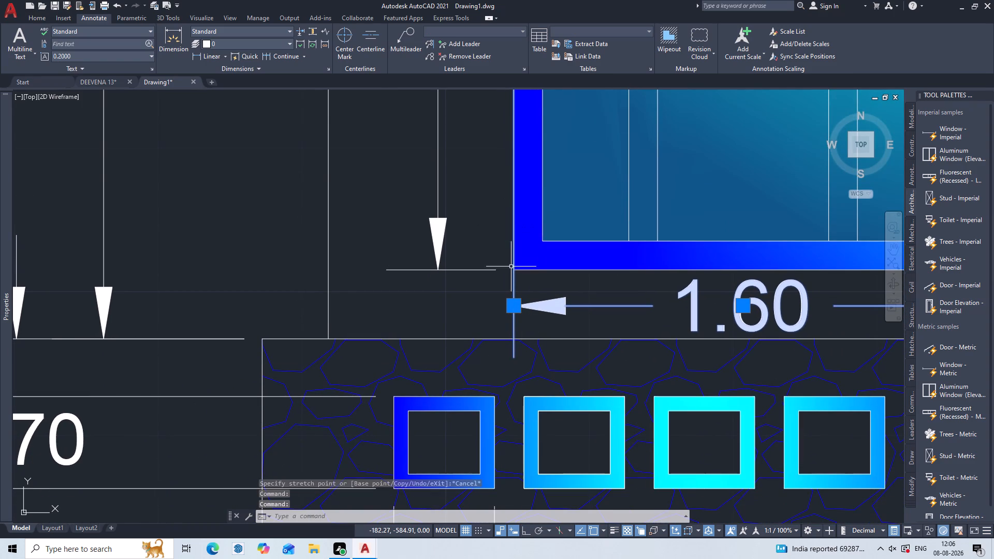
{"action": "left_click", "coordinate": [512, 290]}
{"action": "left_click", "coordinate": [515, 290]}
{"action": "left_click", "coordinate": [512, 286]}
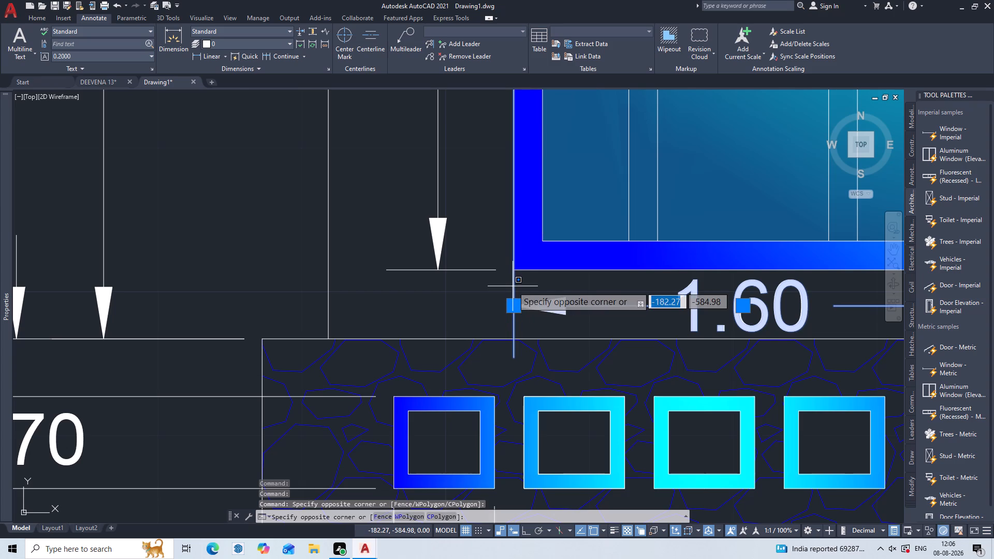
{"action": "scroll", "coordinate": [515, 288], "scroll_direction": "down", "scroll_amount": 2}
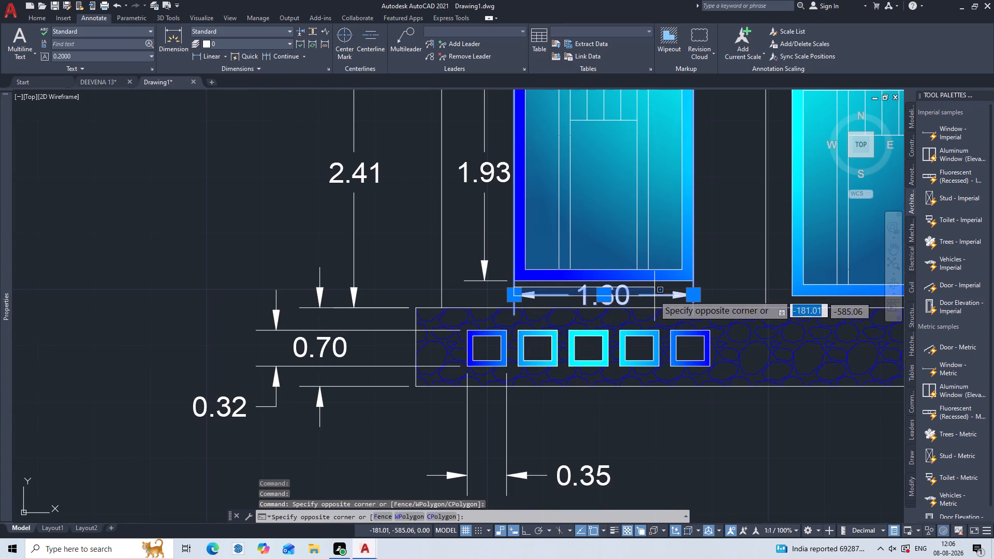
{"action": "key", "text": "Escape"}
Modify the Standard dimension style to an arrow size of 0.03 and set it as the current style.
{"action": "key", "text": "d"}
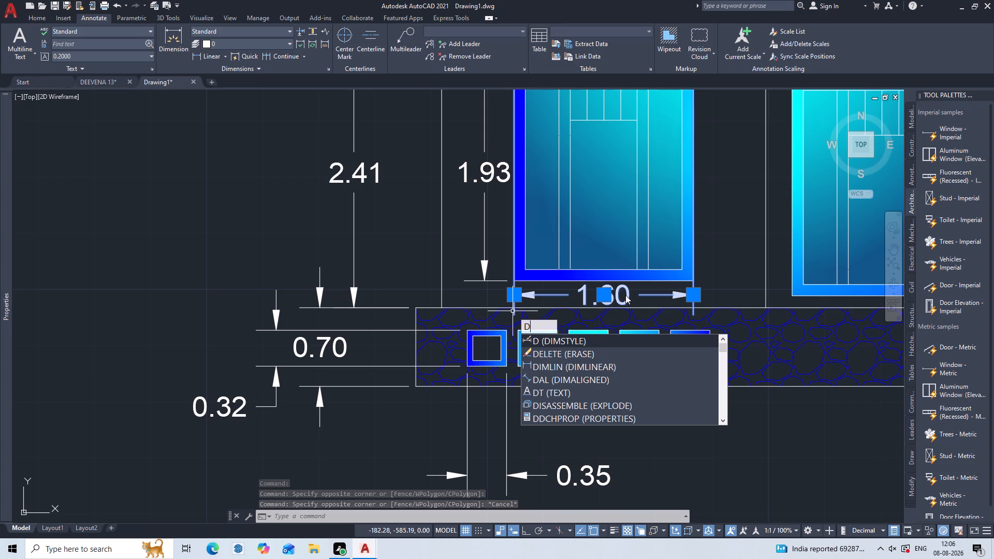
{"action": "key", "text": "Return"}
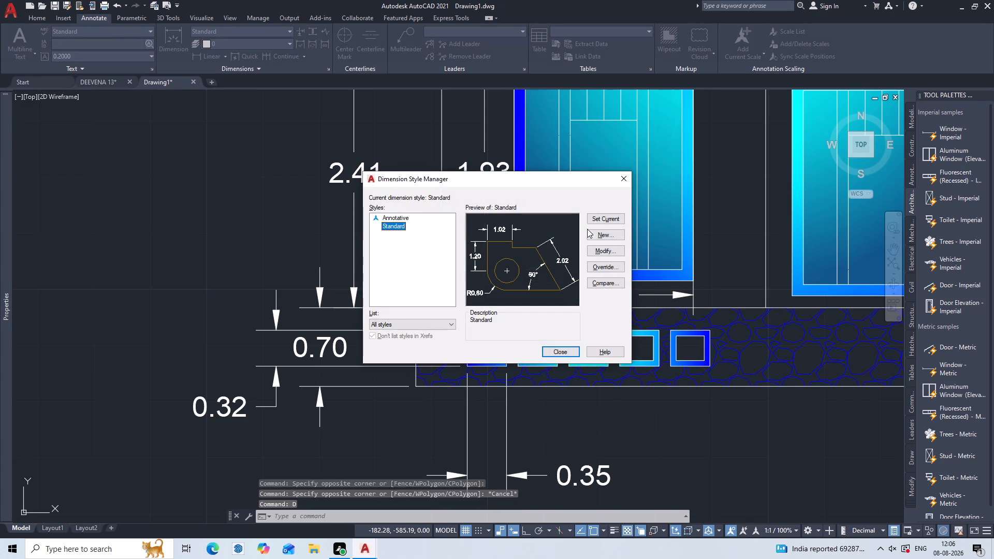
{"action": "left_click", "coordinate": [606, 255]}
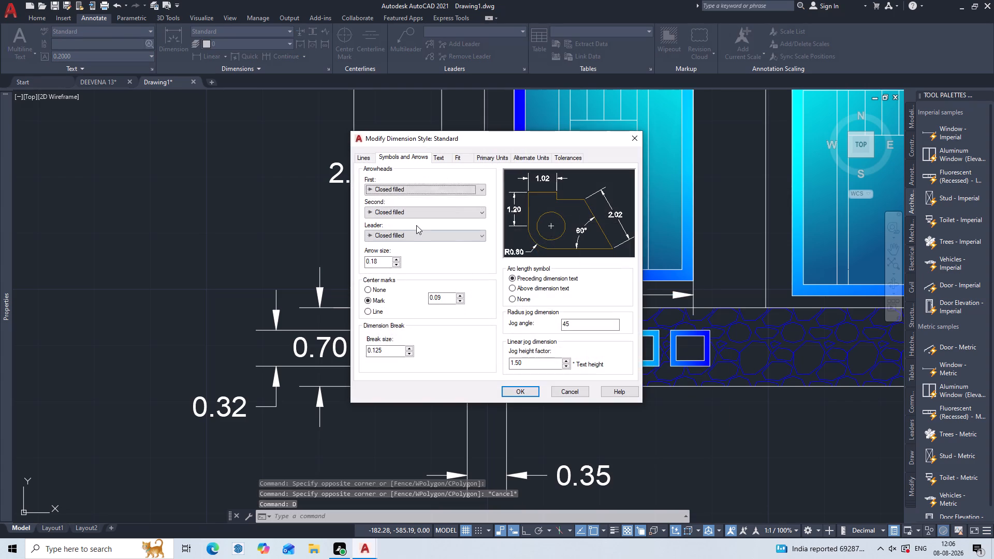
{"action": "left_click", "coordinate": [394, 264]}
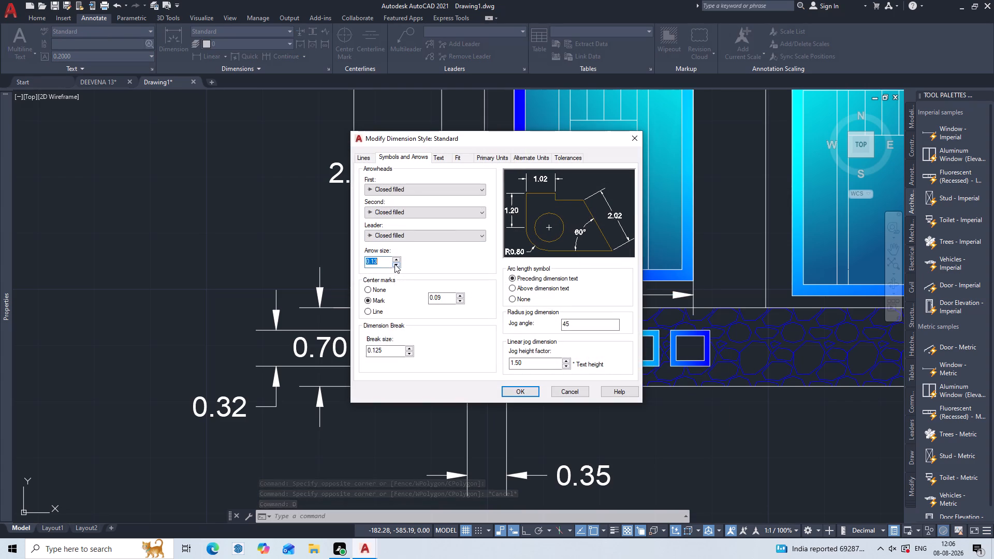
{"action": "left_click", "coordinate": [395, 262]}
{"action": "left_click", "coordinate": [395, 262]}
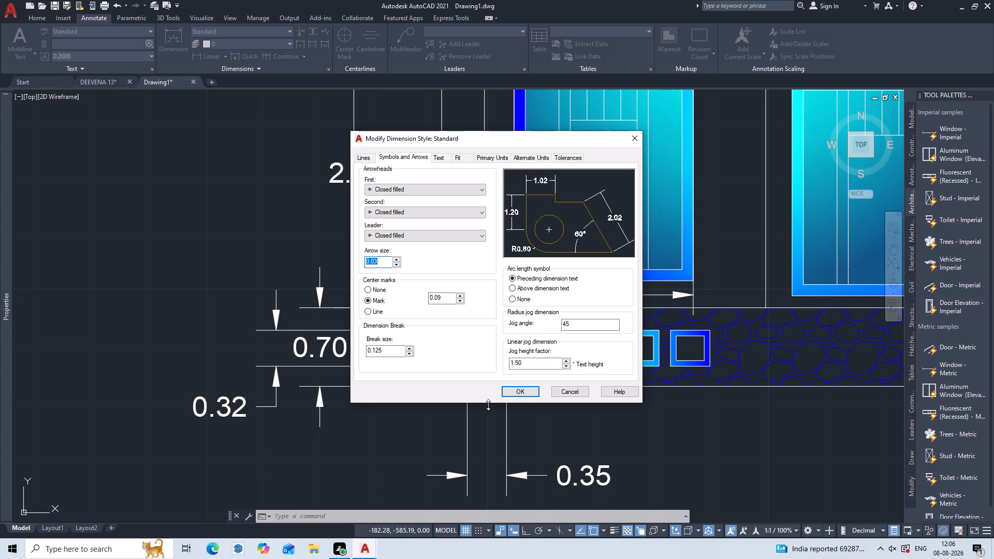
{"action": "triple_click", "coordinate": [527, 391]}
{"action": "left_click", "coordinate": [607, 214]}
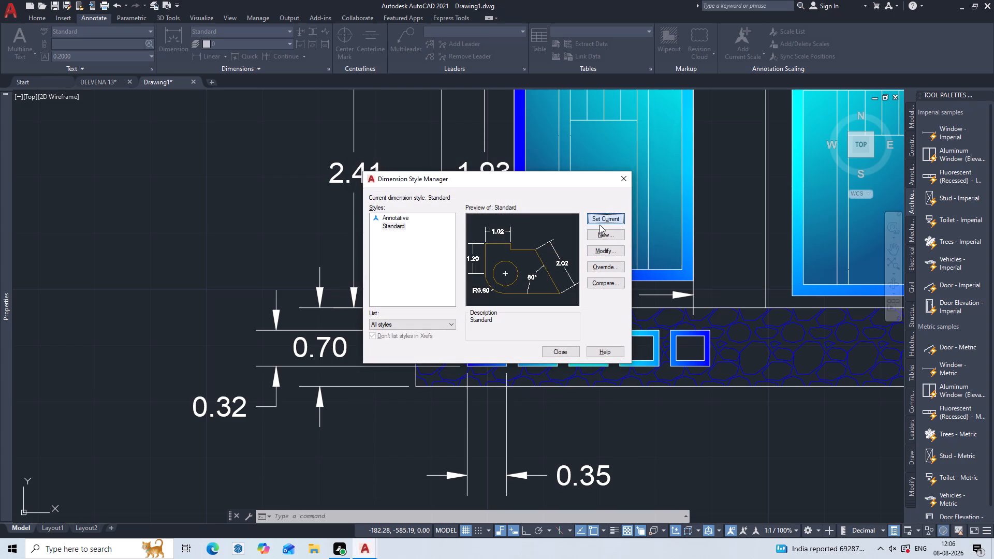
{"action": "left_click", "coordinate": [557, 357]}
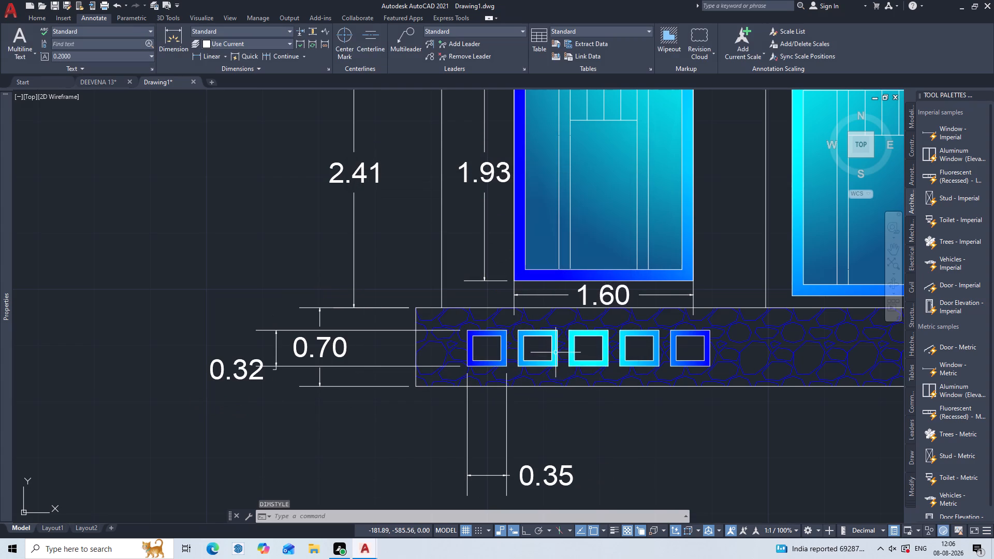
Delete the horizontal width dimension between the ground-floor window and the stone base.
{"action": "scroll", "coordinate": [511, 289], "scroll_direction": "up", "scroll_amount": 1}
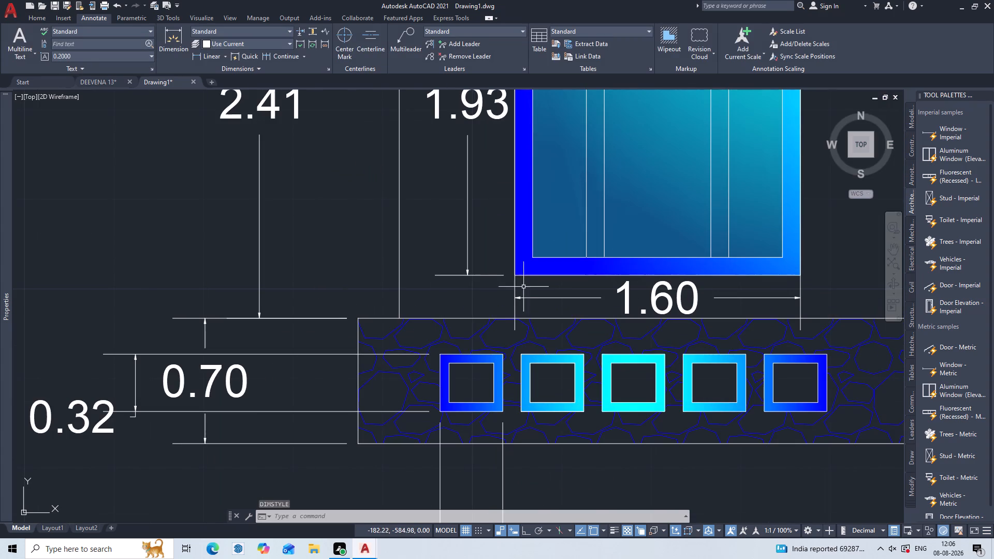
{"action": "double_click", "coordinate": [531, 289]}
{"action": "left_click", "coordinate": [502, 298]}
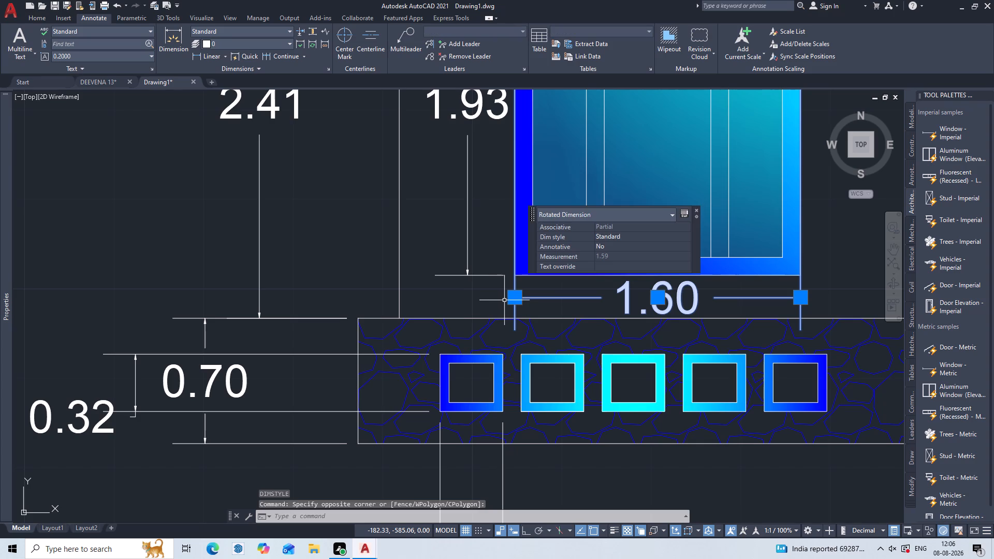
{"action": "key", "text": "Delete"}
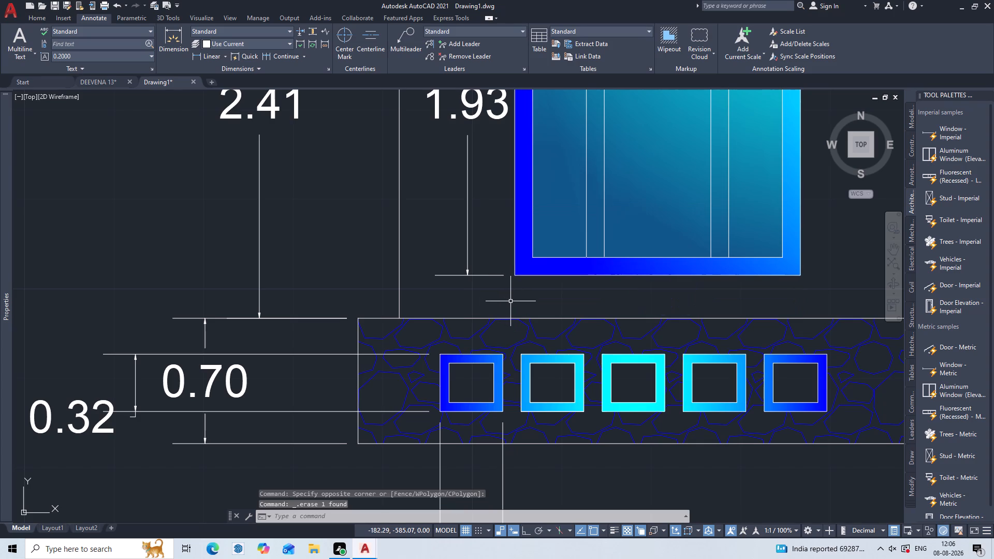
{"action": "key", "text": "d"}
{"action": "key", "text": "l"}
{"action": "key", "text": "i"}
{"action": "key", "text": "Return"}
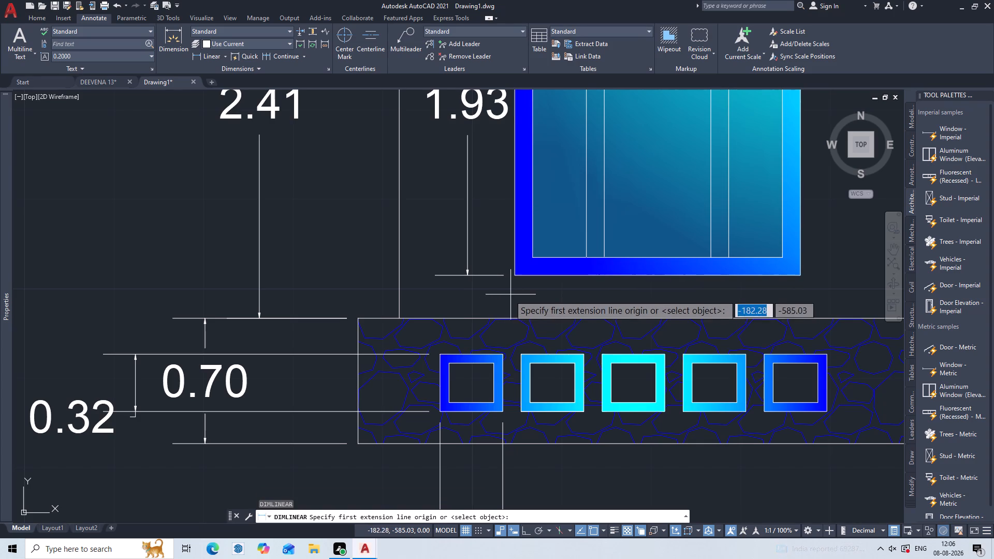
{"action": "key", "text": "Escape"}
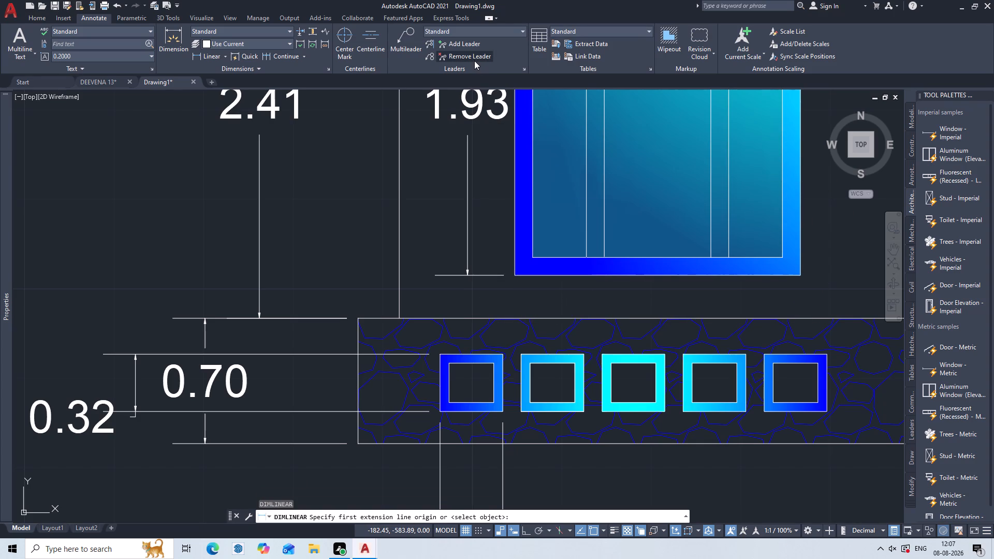
Modify the Standard dimension style to a text height of 0.05 and set it as the current style.
{"action": "key", "text": "d"}
{"action": "key", "text": "Return"}
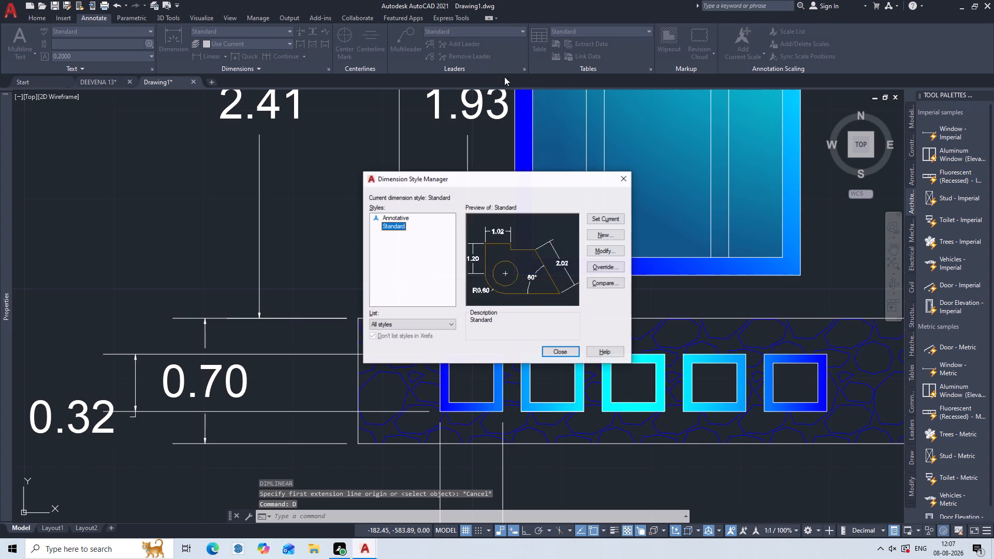
{"action": "left_click", "coordinate": [611, 247]}
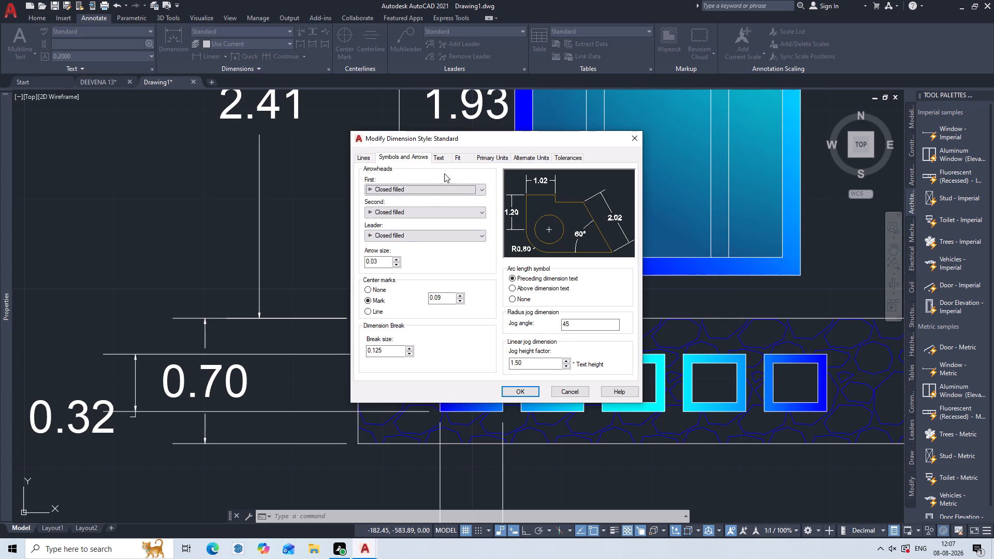
{"action": "left_click", "coordinate": [441, 157]}
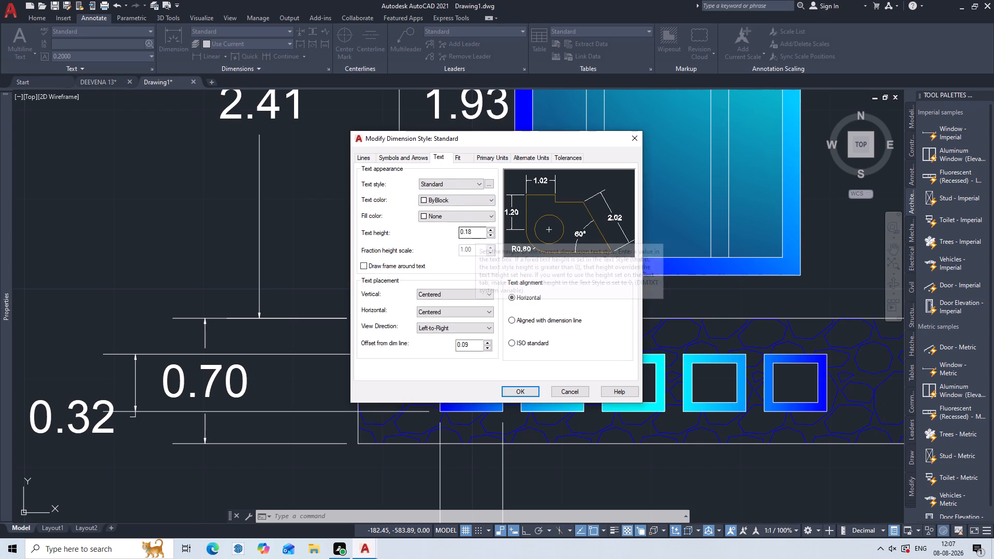
{"action": "triple_click", "coordinate": [489, 234]}
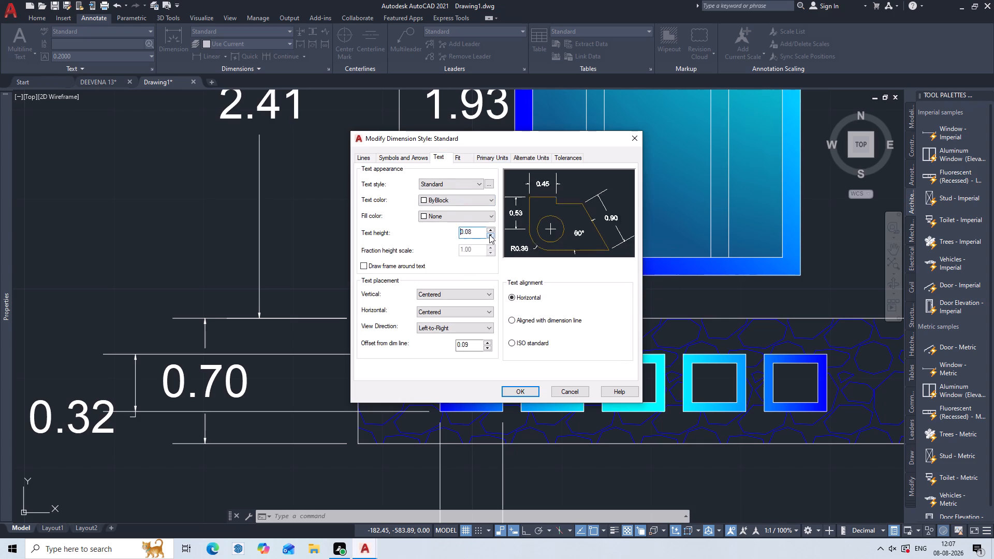
{"action": "left_click", "coordinate": [489, 234]}
{"action": "left_click", "coordinate": [489, 231]}
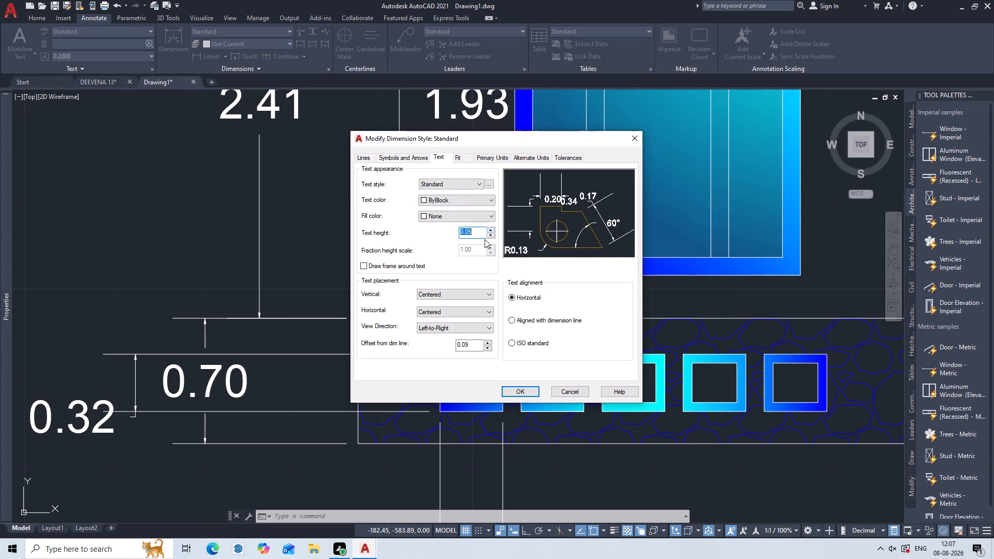
{"action": "double_click", "coordinate": [488, 233]}
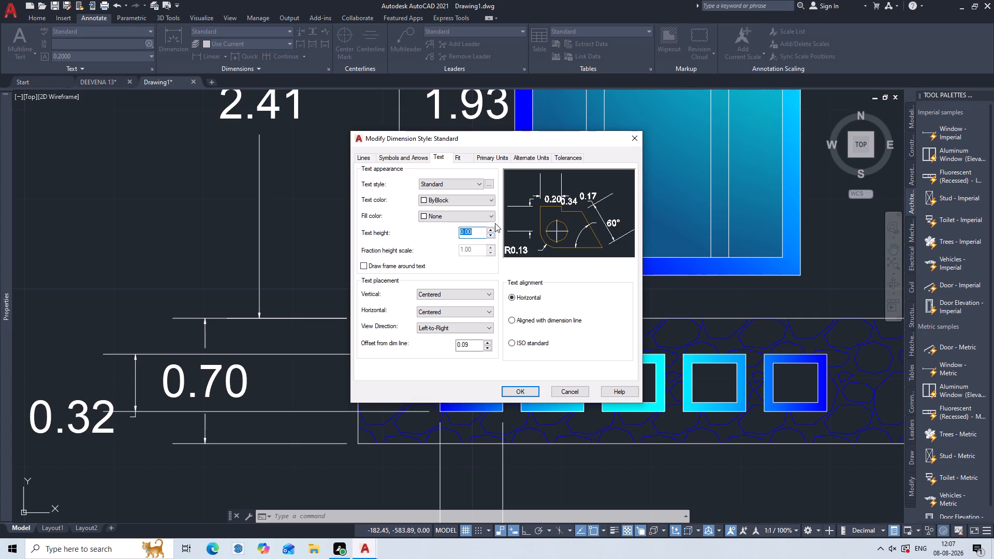
{"action": "left_click", "coordinate": [492, 228]}
{"action": "left_click", "coordinate": [524, 394]}
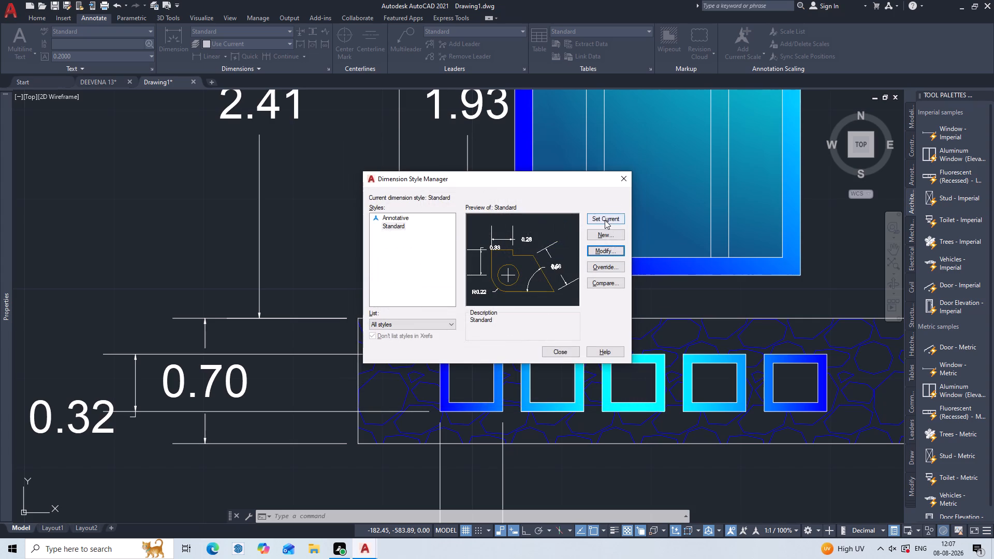
{"action": "left_click", "coordinate": [605, 220]}
{"action": "left_click", "coordinate": [557, 355]}
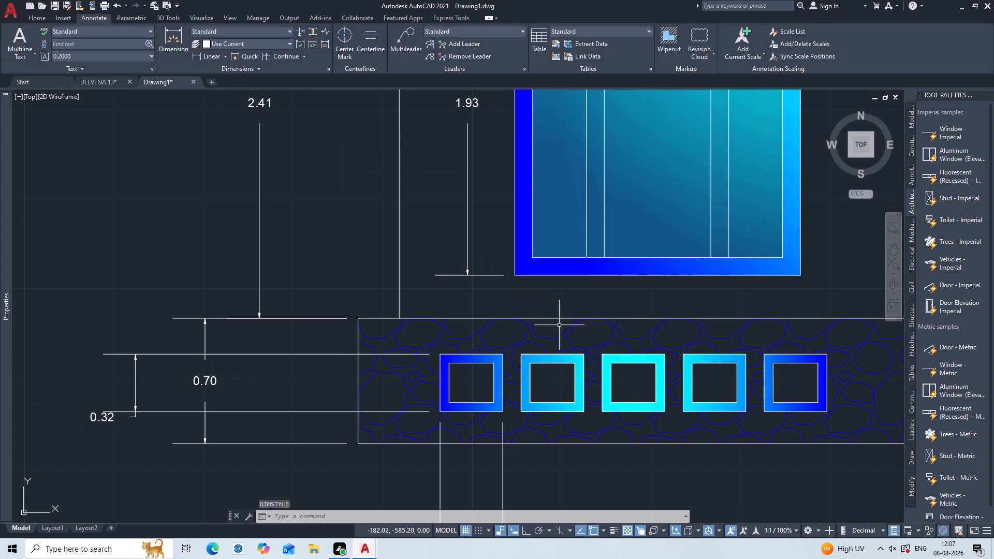
Add a horizontal linear dimension between the ground-floor window's bottom outer corners, with the dimension line just below its frame.
{"action": "key", "text": "d"}
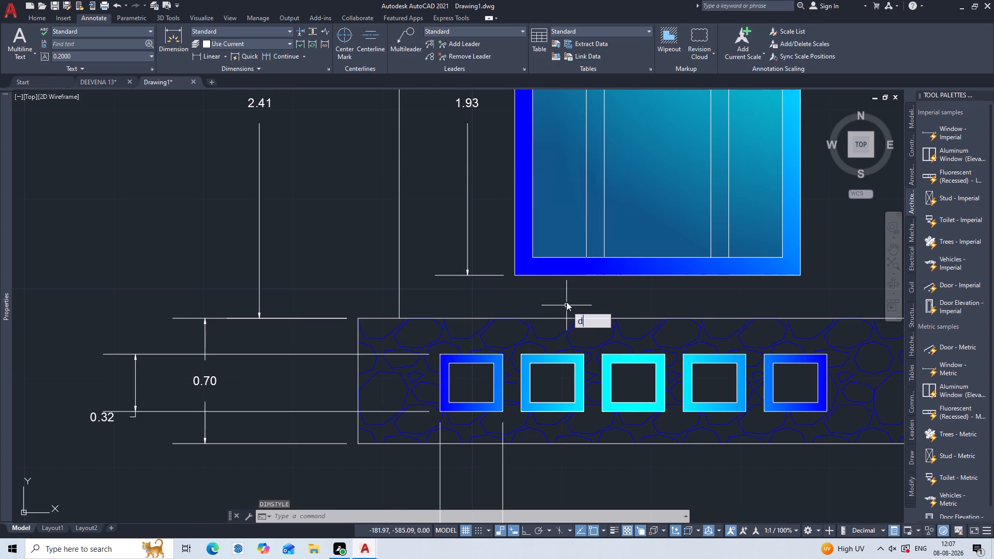
{"action": "key", "text": "l"}
{"action": "key", "text": "i"}
{"action": "key", "text": "Return"}
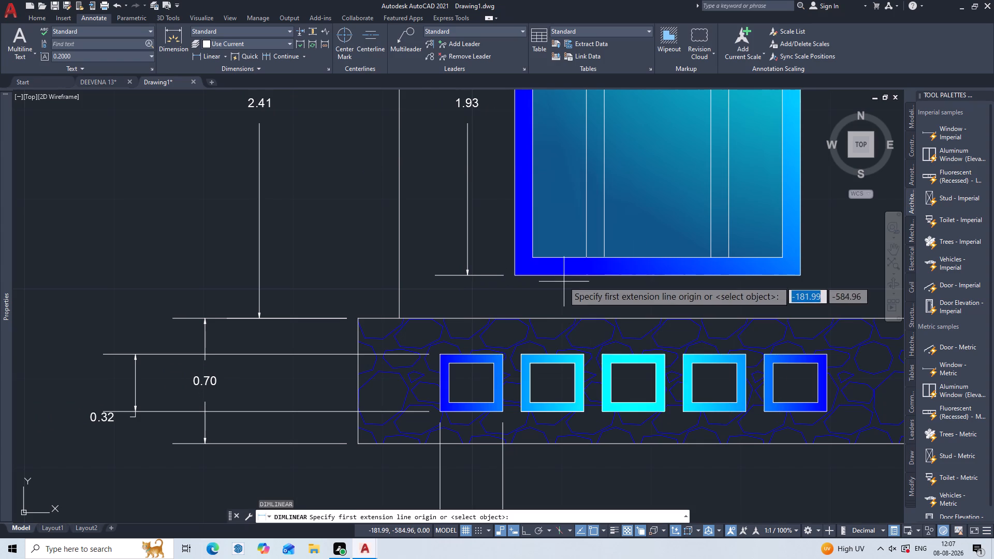
{"action": "left_click", "coordinate": [513, 275]}
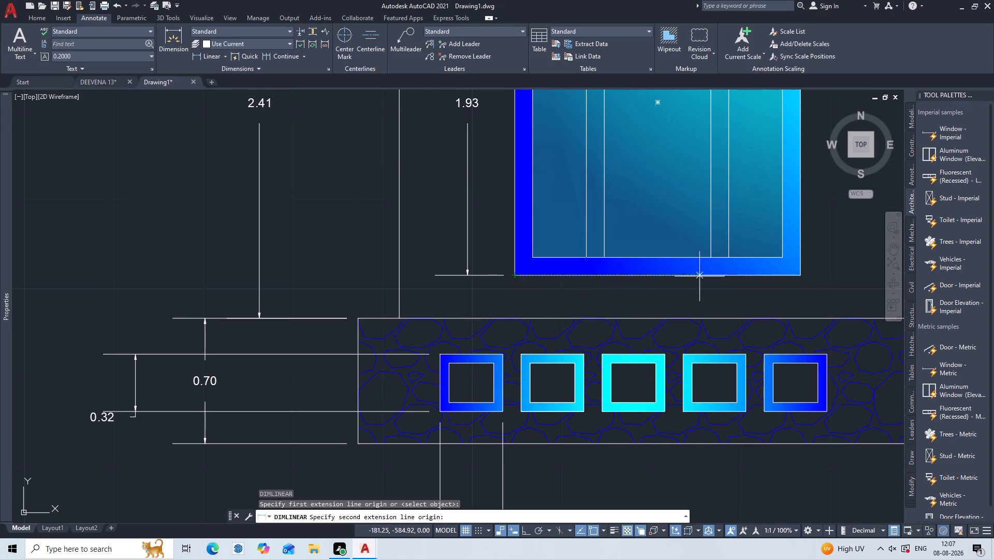
{"action": "left_click", "coordinate": [805, 276]}
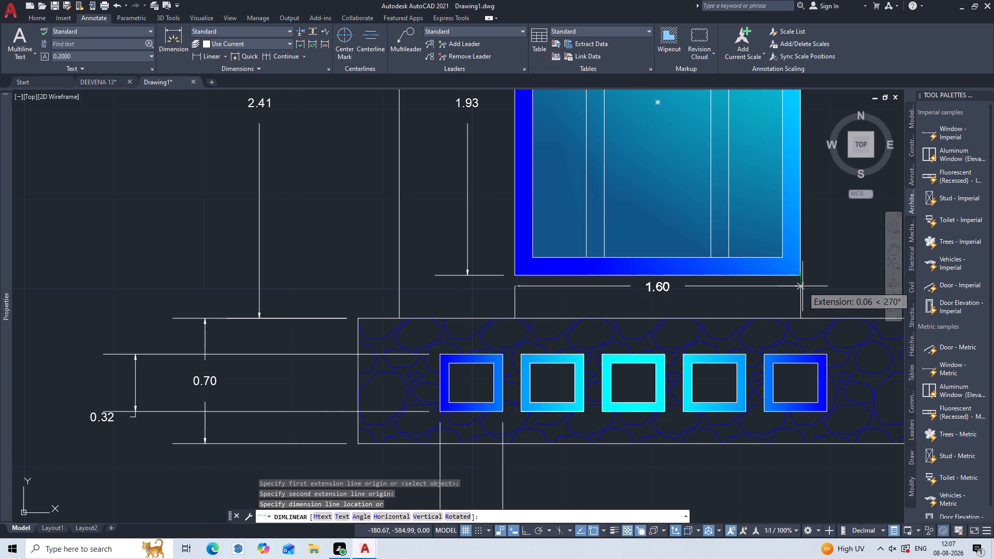
{"action": "left_click", "coordinate": [802, 286]}
{"action": "scroll", "coordinate": [701, 291], "scroll_direction": "down", "scroll_amount": 2}
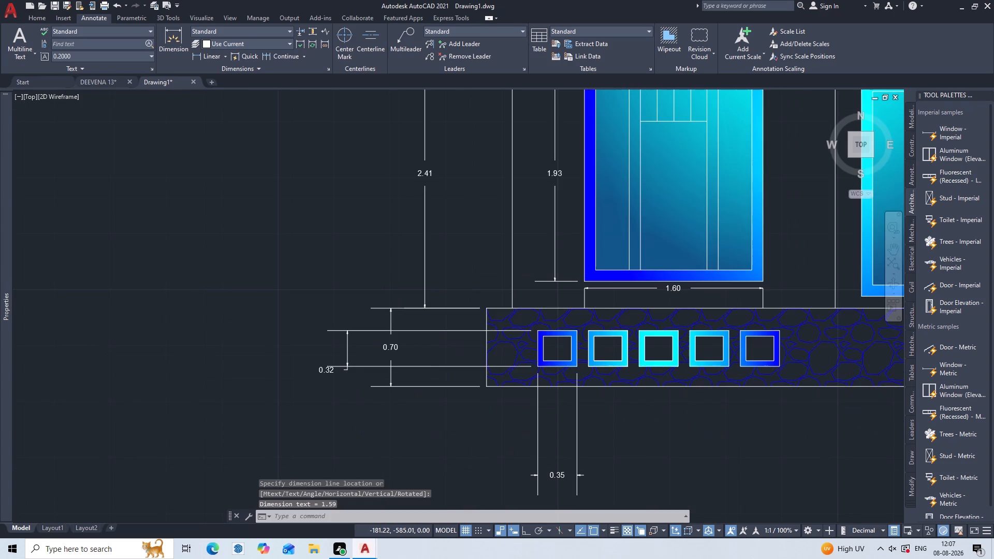
Add a horizontal linear dimension from the stone base's top-left corner to the ground-floor wall's left edge, placed above the base.
{"action": "middle_click_drag", "start_coordinate": [701, 291], "coordinate": [649, 289]}
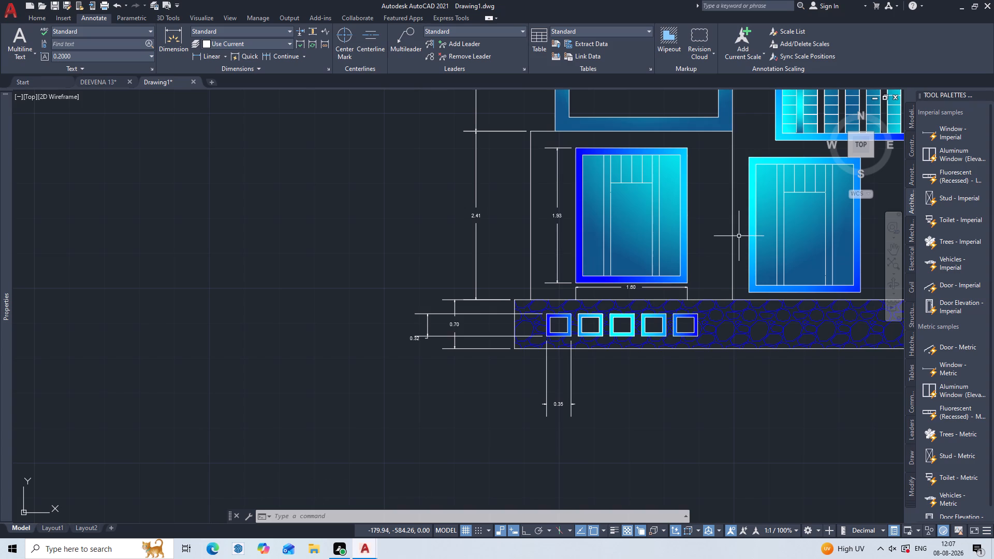
{"action": "scroll", "coordinate": [524, 258], "scroll_direction": "up", "scroll_amount": 2}
{"action": "middle_click_drag", "start_coordinate": [477, 352], "coordinate": [479, 350]}
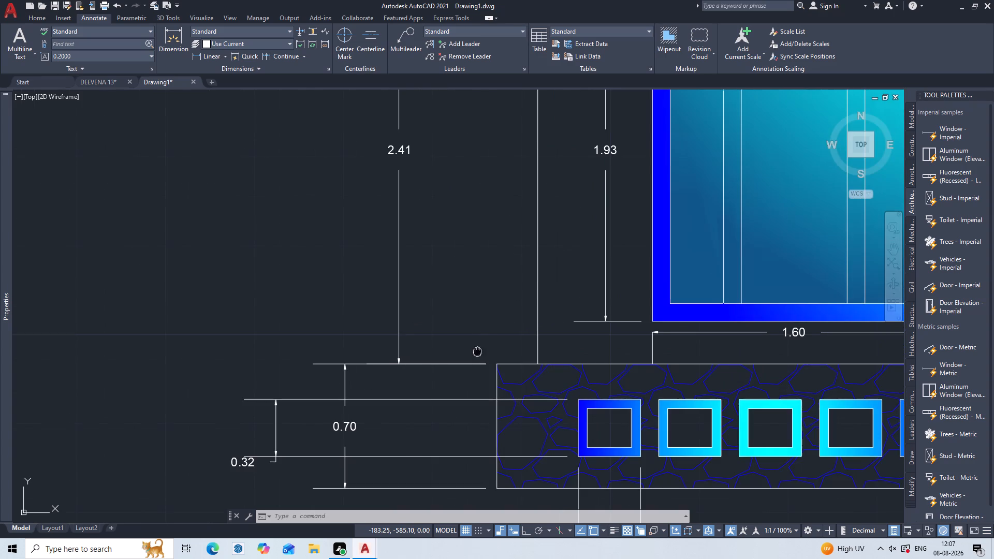
{"action": "middle_click_drag", "start_coordinate": [479, 350], "coordinate": [535, 261]}
{"action": "scroll", "coordinate": [535, 261], "scroll_direction": "up", "scroll_amount": 2}
{"action": "key", "text": "d"}
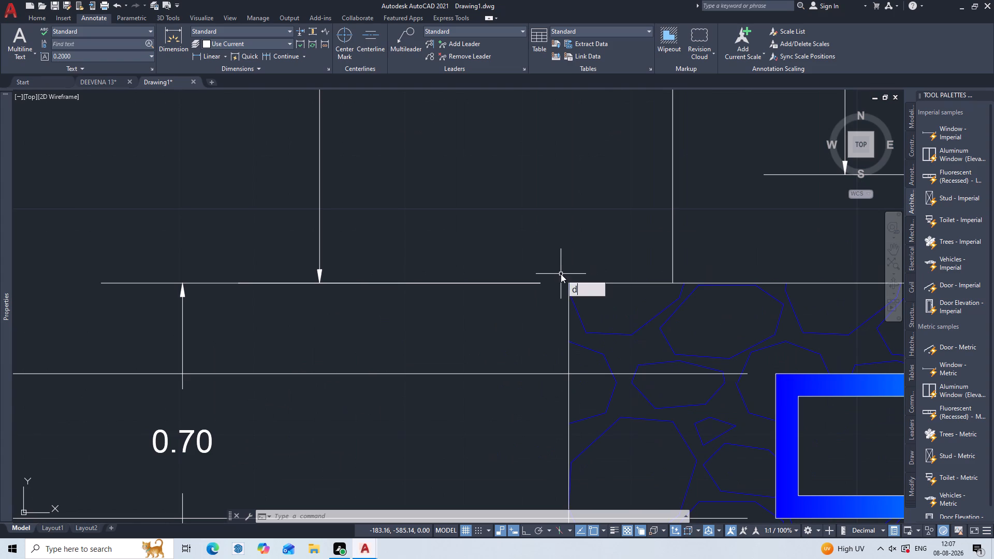
{"action": "key", "text": "l"}
{"action": "key", "text": "i"}
{"action": "key", "text": "Return"}
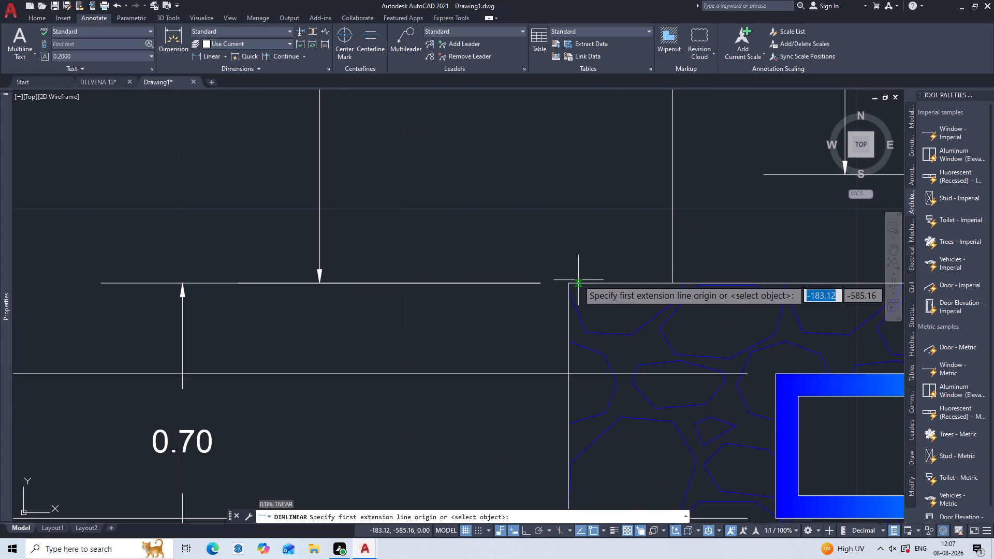
{"action": "left_click", "coordinate": [567, 284]}
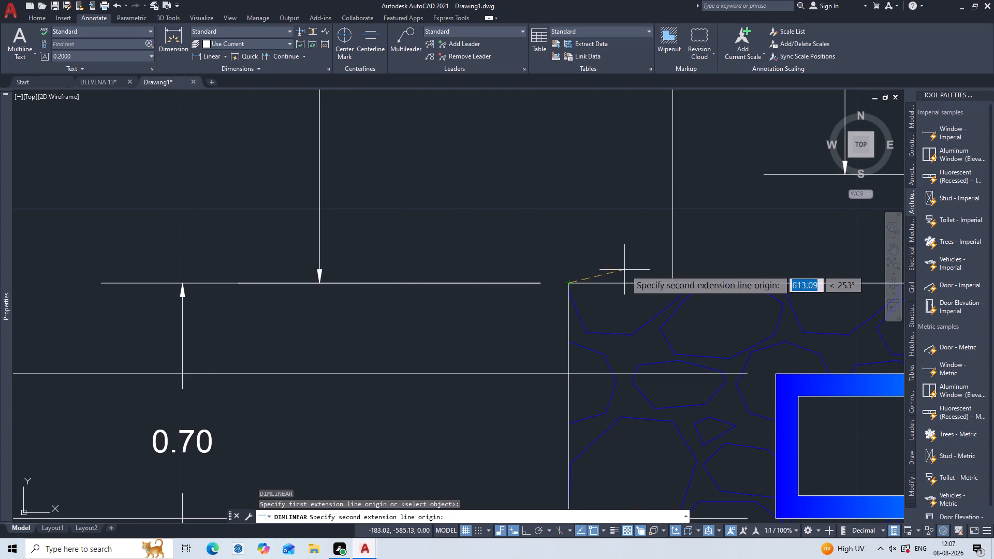
{"action": "left_click_drag", "start_coordinate": [674, 285], "coordinate": [671, 281]}
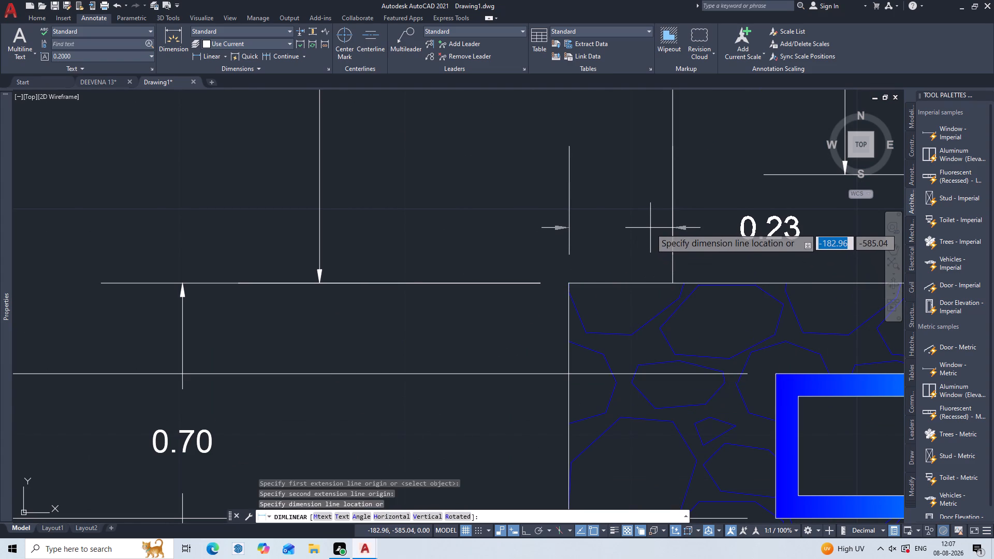
{"action": "left_click", "coordinate": [650, 235]}
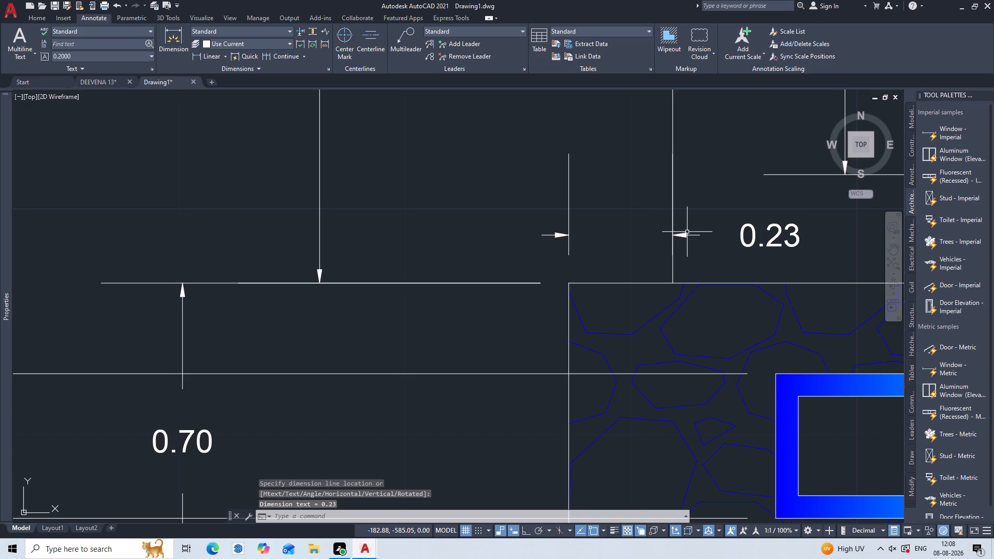
{"action": "key", "text": "Escape"}
Move the base offset dimension's text between its extension lines and lower its dimension line closer to the stone base.
{"action": "left_click", "coordinate": [780, 231]}
{"action": "triple_click", "coordinate": [764, 229]}
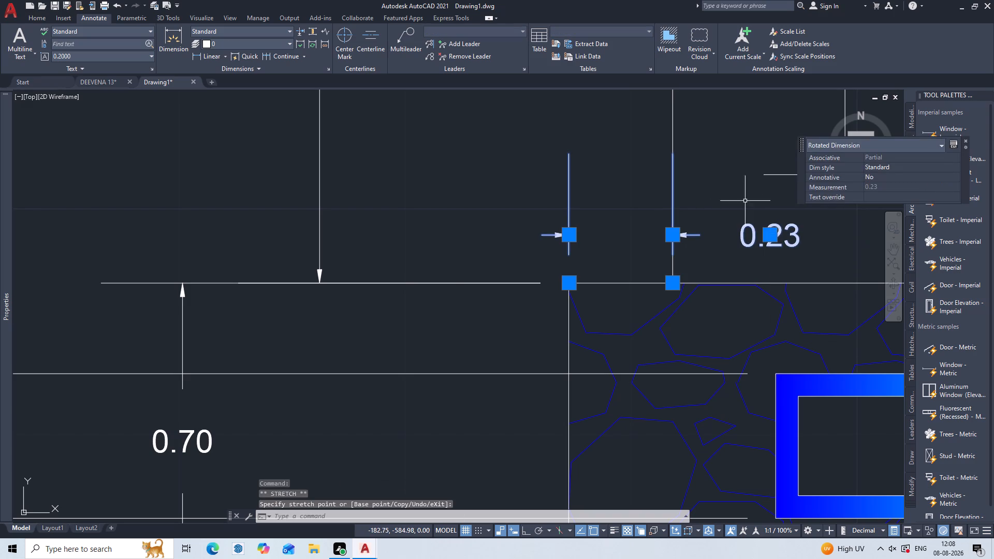
{"action": "left_click", "coordinate": [777, 234]}
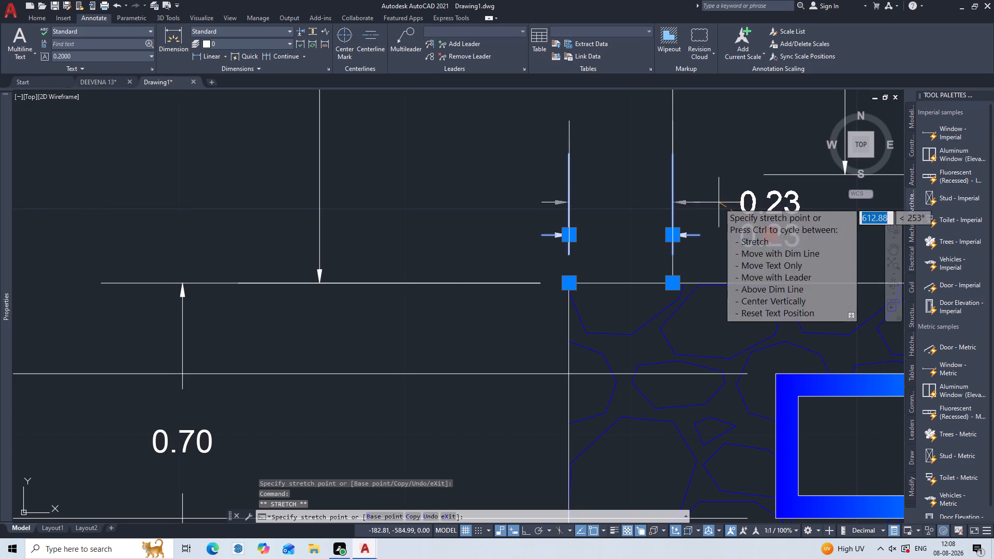
{"action": "left_click", "coordinate": [618, 233]}
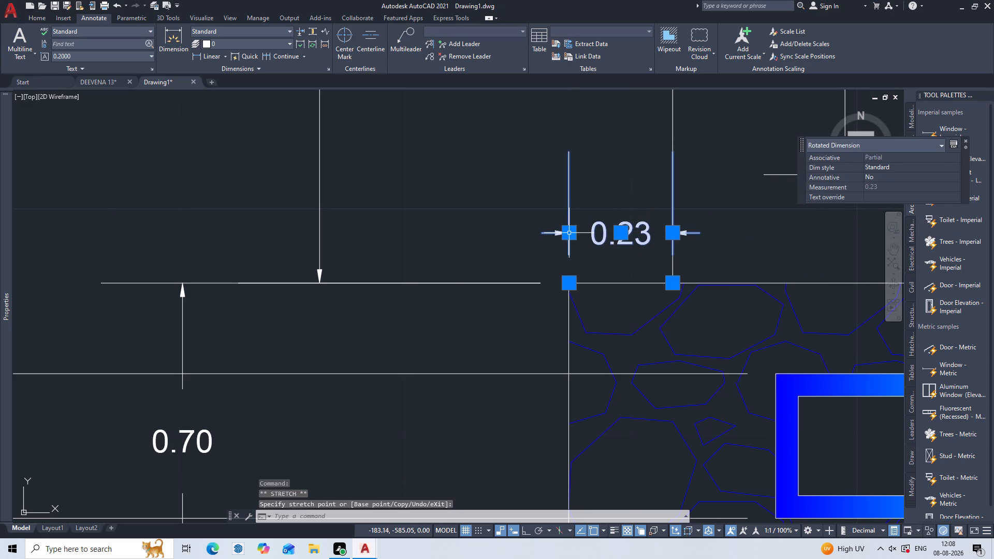
{"action": "left_click", "coordinate": [571, 233]}
{"action": "left_click", "coordinate": [572, 257]}
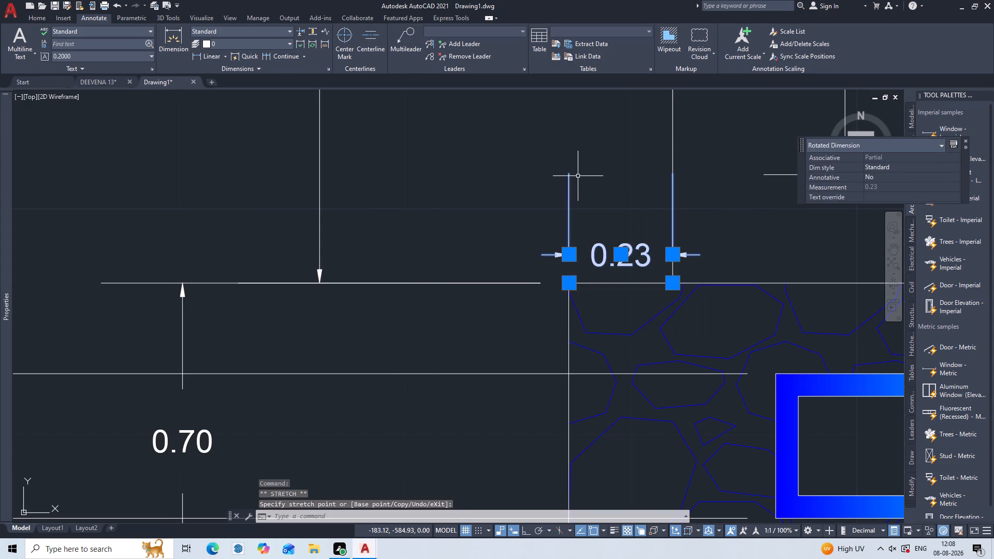
{"action": "key", "text": "Escape"}
Add a horizontal linear dimension from the ground-floor wall's top-left corner to the upper frame's bottom-left corner, placed just above the wall line.
{"action": "scroll", "coordinate": [618, 172], "scroll_direction": "down", "scroll_amount": 2}
{"action": "middle_click_drag", "start_coordinate": [618, 172], "coordinate": [550, 319]}
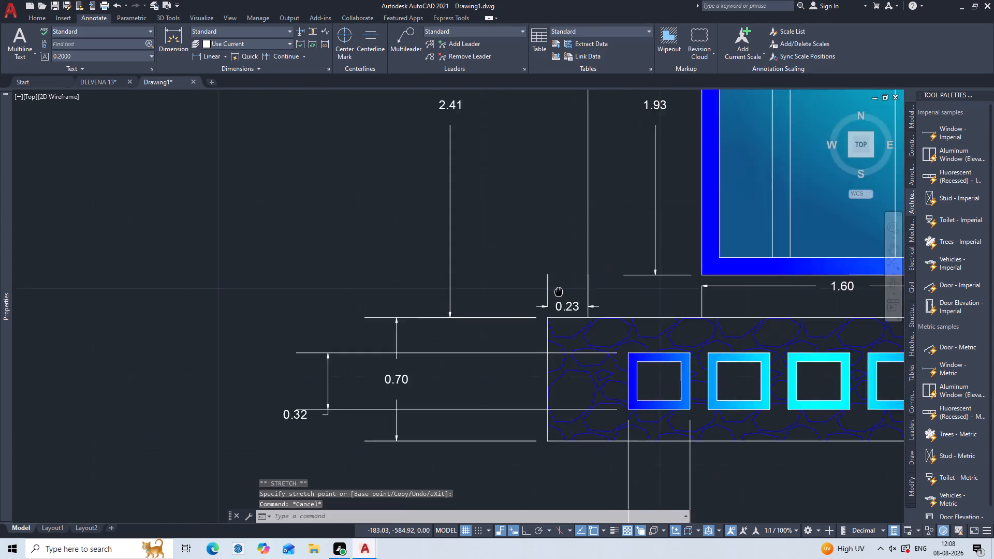
{"action": "middle_click_drag", "start_coordinate": [550, 319], "coordinate": [534, 362]}
{"action": "scroll", "coordinate": [536, 323], "scroll_direction": "down", "scroll_amount": 1}
{"action": "middle_click_drag", "start_coordinate": [531, 253], "coordinate": [533, 366]}
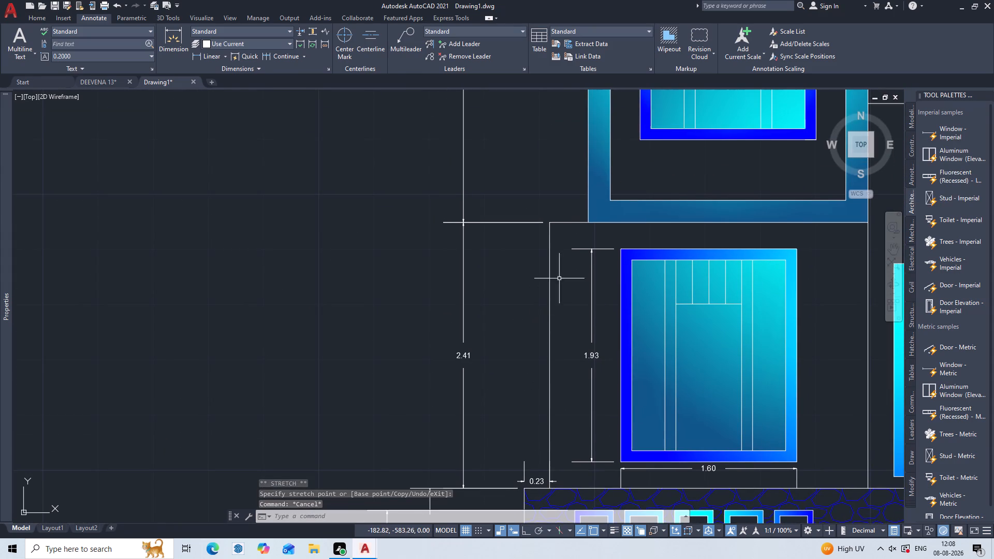
{"action": "middle_click_drag", "start_coordinate": [577, 224], "coordinate": [545, 349]}
{"action": "scroll", "coordinate": [545, 349], "scroll_direction": "up", "scroll_amount": 2}
{"action": "type", "text": "dl"}
{"action": "key", "text": "i"}
{"action": "key", "text": "Return"}
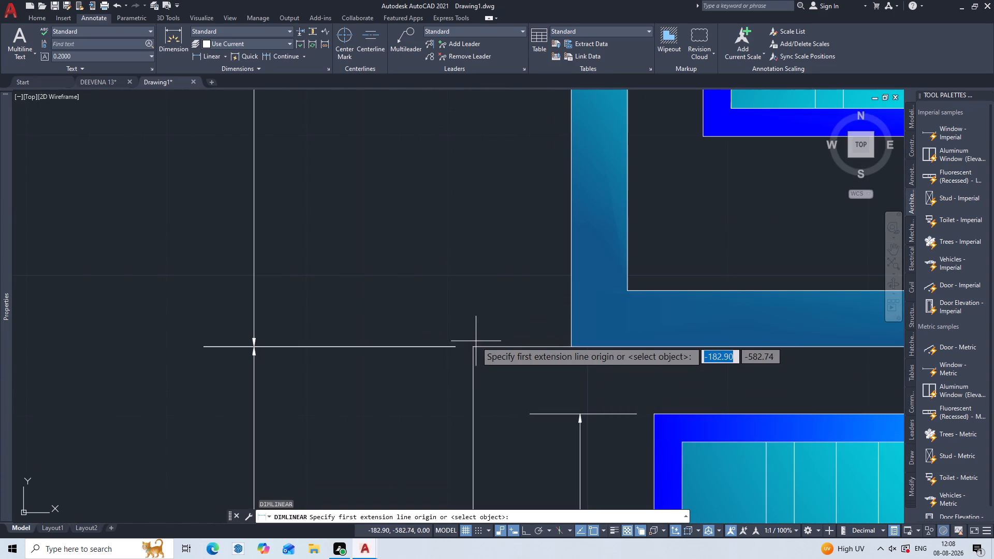
{"action": "left_click", "coordinate": [472, 346]}
{"action": "left_click", "coordinate": [571, 347]}
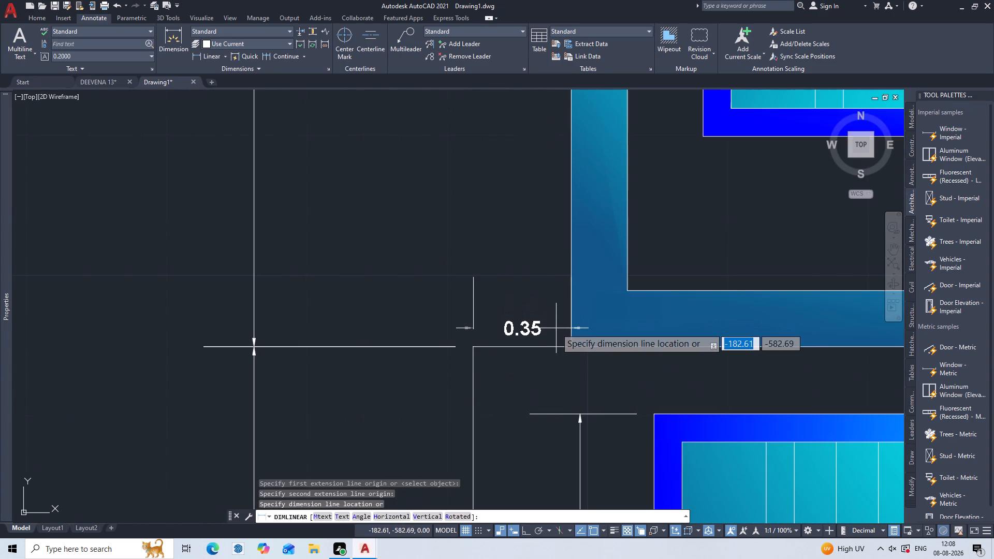
{"action": "double_click", "coordinate": [556, 328]}
Add a horizontal linear dimension between the upper-floor window's bottom outer corners, with the dimension line just below its frame.
{"action": "scroll", "coordinate": [544, 278], "scroll_direction": "down", "scroll_amount": 2}
{"action": "middle_click_drag", "start_coordinate": [545, 278], "coordinate": [537, 388]}
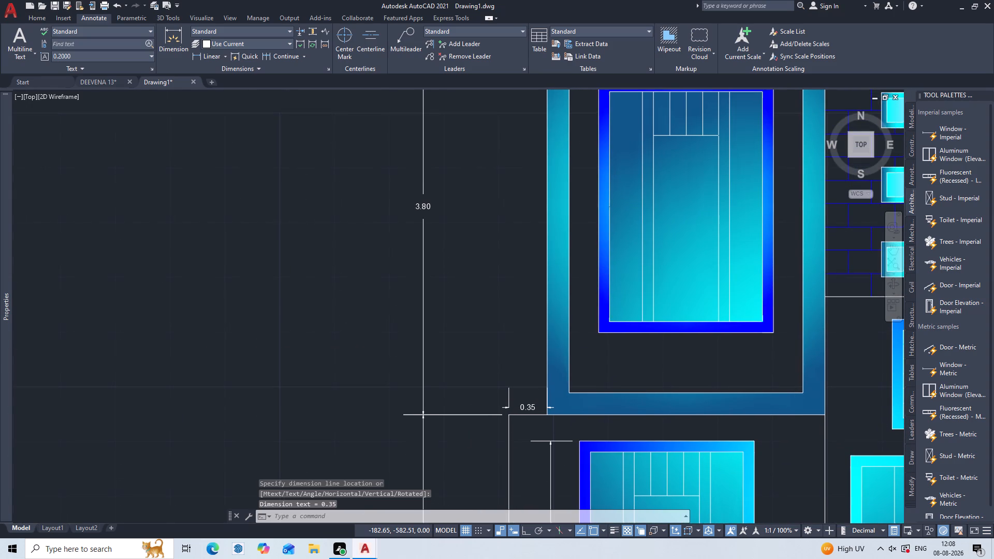
{"action": "scroll", "coordinate": [595, 343], "scroll_direction": "down", "scroll_amount": 2}
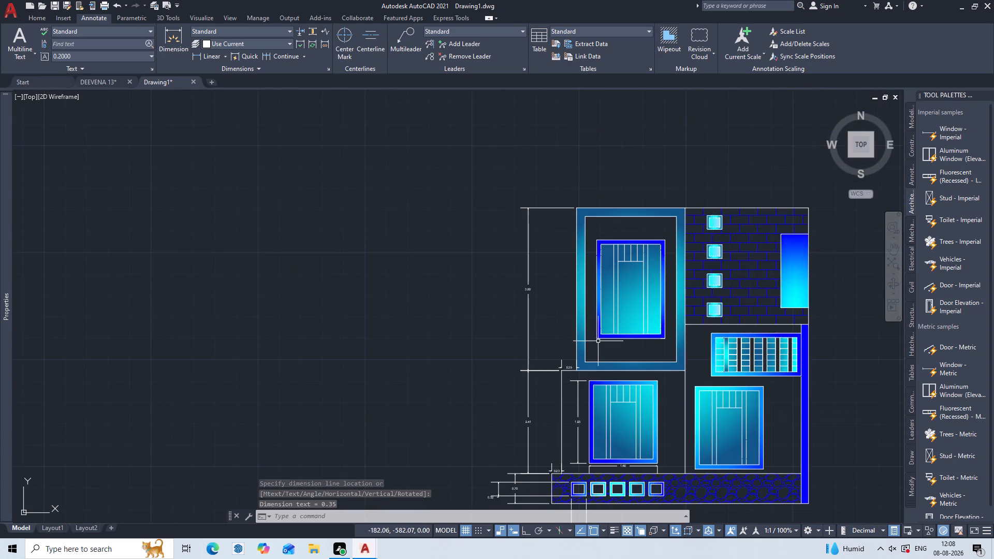
{"action": "scroll", "coordinate": [598, 341], "scroll_direction": "up", "scroll_amount": 2}
{"action": "key", "text": "d"}
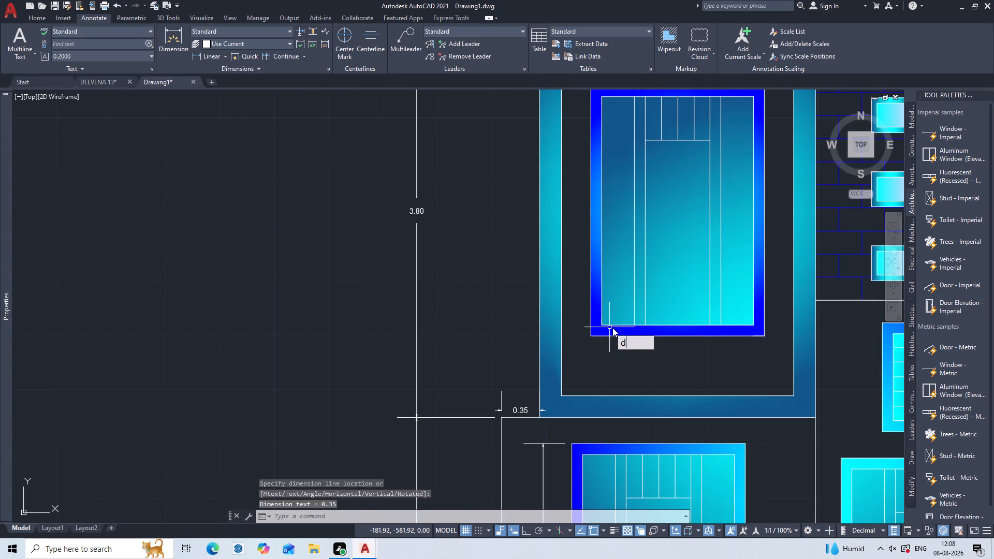
{"action": "key", "text": "l"}
{"action": "key", "text": "i"}
{"action": "key", "text": "Return"}
{"action": "double_click", "coordinate": [587, 337]}
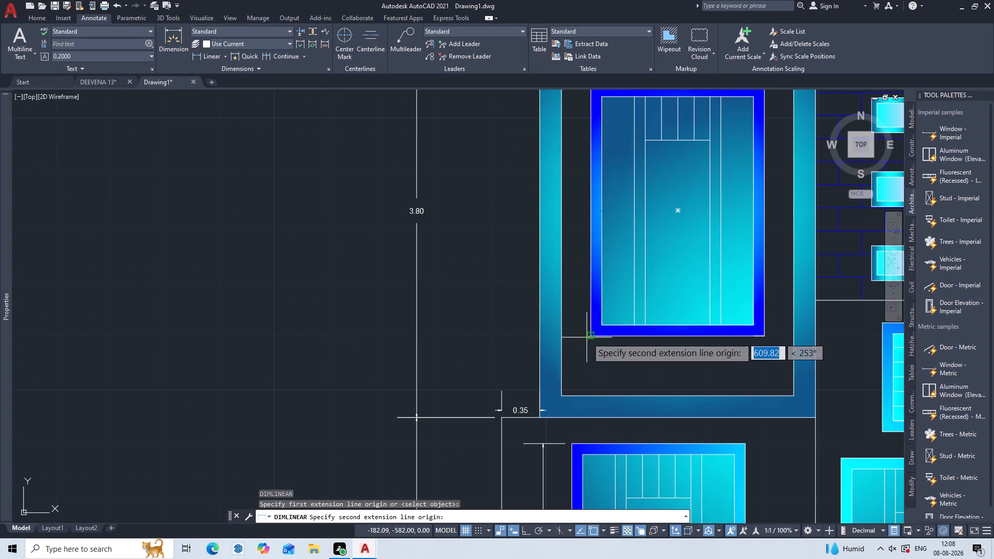
{"action": "left_click", "coordinate": [768, 337]}
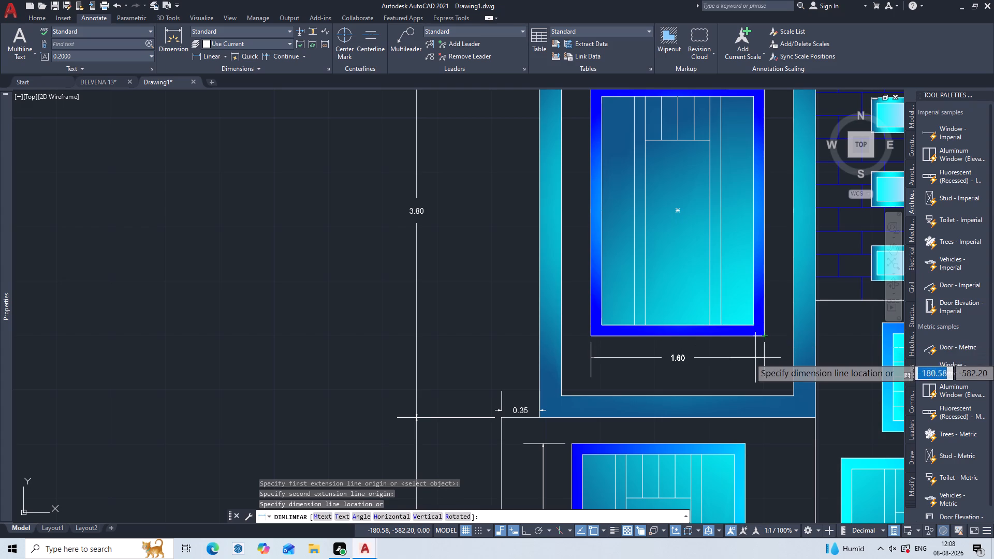
{"action": "double_click", "coordinate": [755, 358]}
Add a vertical linear dimension for the upper-floor window's outer height, with the dimension line just outside its left edge.
{"action": "key", "text": "Return"}
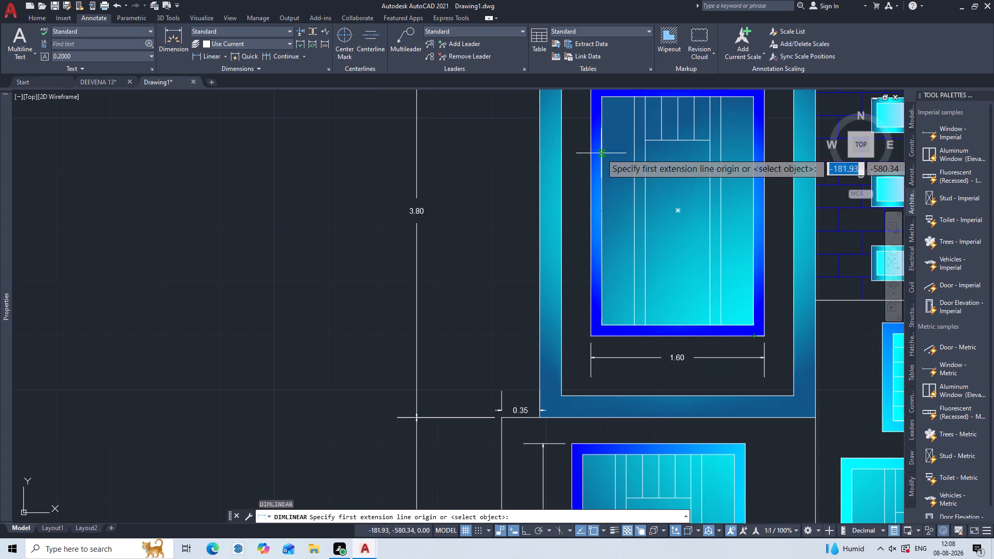
{"action": "middle_click_drag", "start_coordinate": [587, 146], "coordinate": [581, 173]}
{"action": "left_click", "coordinate": [583, 111]}
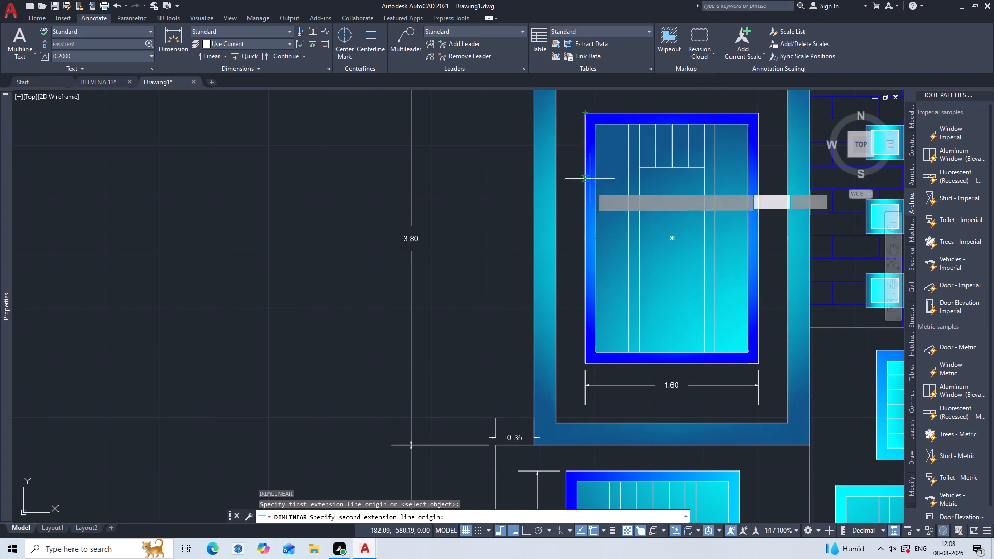
{"action": "left_click", "coordinate": [583, 359]}
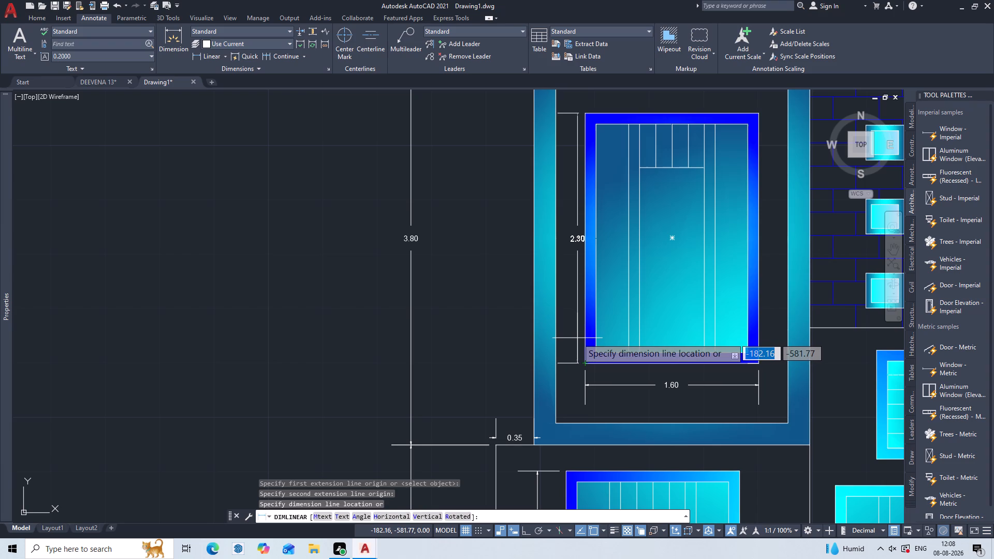
{"action": "double_click", "coordinate": [577, 338]}
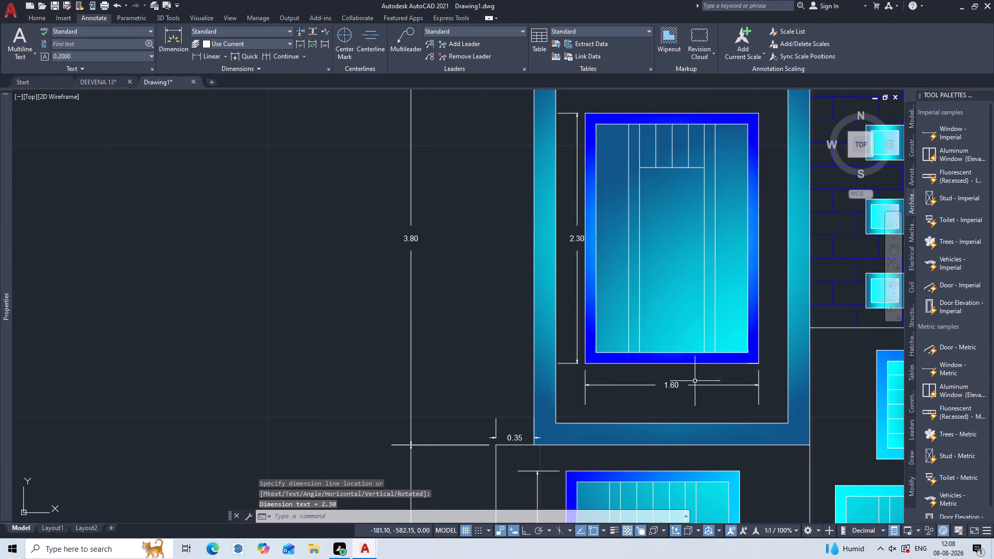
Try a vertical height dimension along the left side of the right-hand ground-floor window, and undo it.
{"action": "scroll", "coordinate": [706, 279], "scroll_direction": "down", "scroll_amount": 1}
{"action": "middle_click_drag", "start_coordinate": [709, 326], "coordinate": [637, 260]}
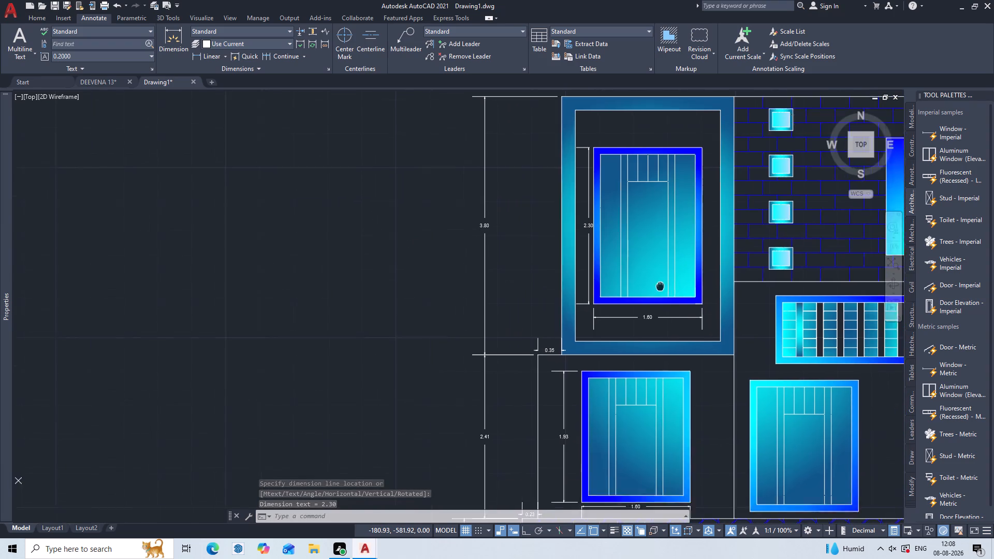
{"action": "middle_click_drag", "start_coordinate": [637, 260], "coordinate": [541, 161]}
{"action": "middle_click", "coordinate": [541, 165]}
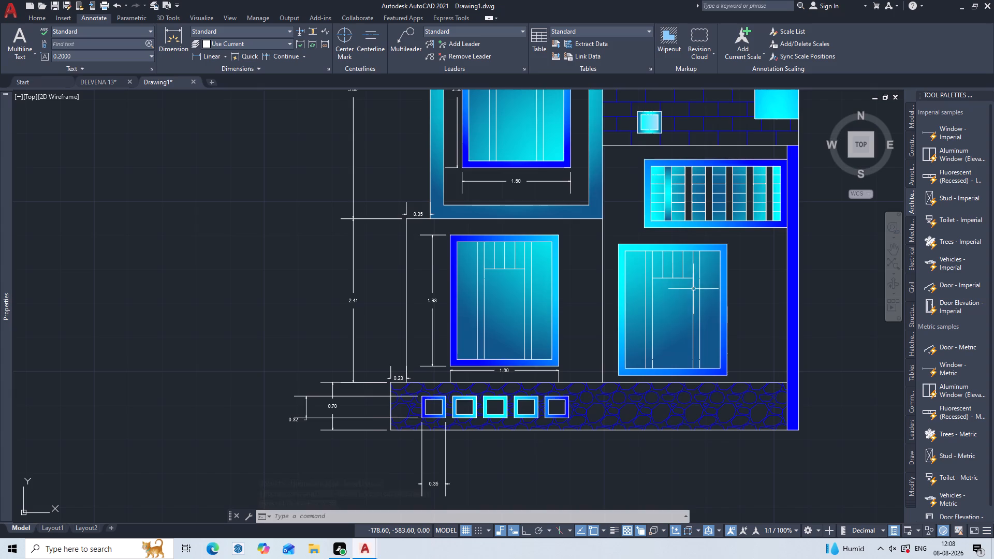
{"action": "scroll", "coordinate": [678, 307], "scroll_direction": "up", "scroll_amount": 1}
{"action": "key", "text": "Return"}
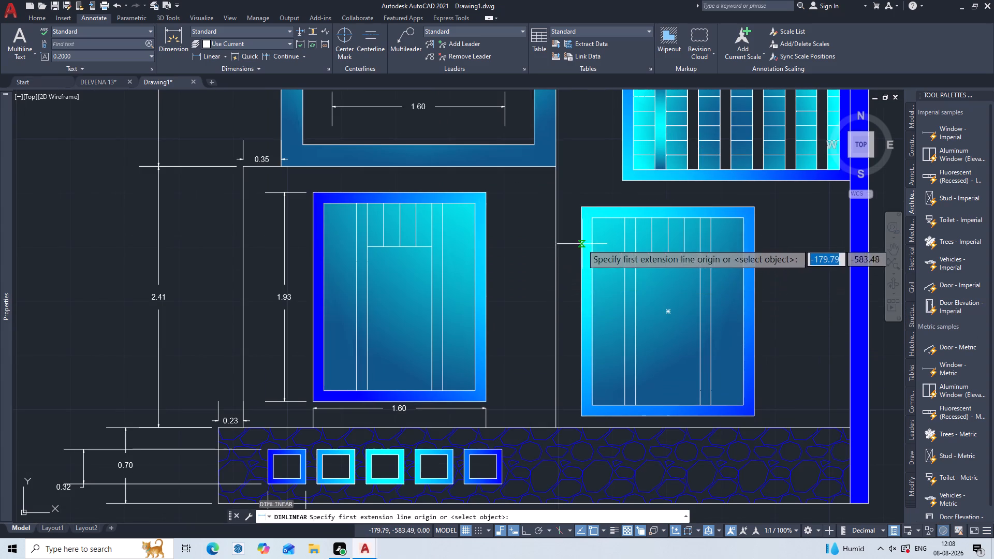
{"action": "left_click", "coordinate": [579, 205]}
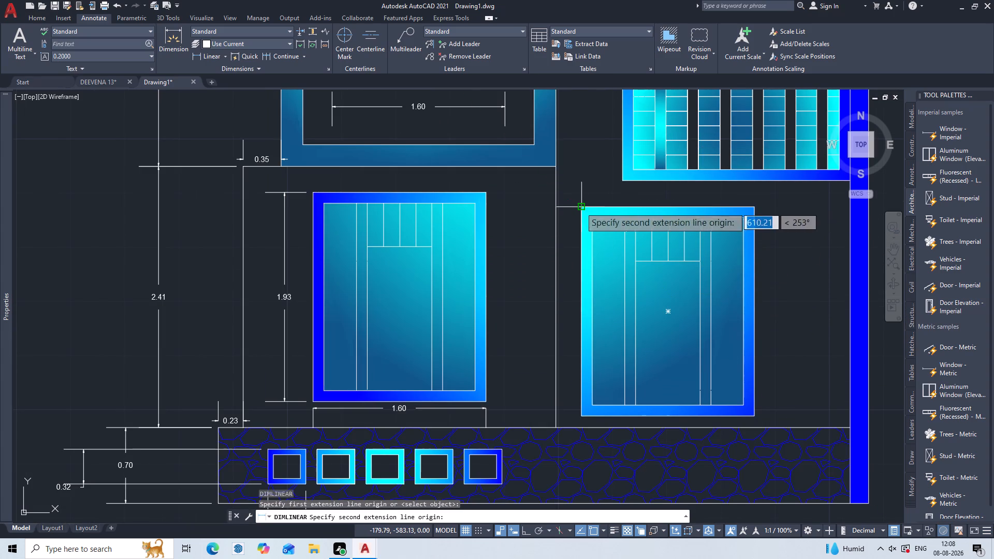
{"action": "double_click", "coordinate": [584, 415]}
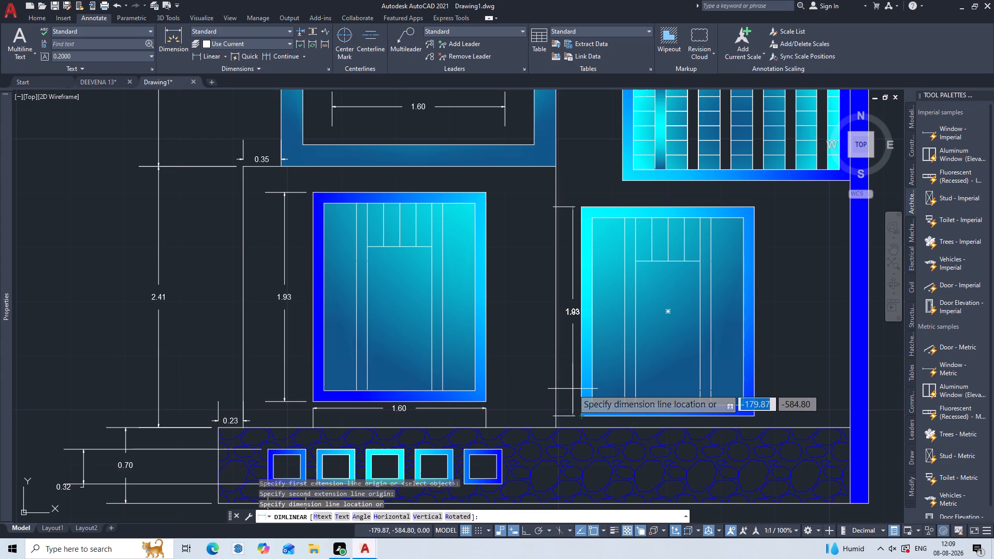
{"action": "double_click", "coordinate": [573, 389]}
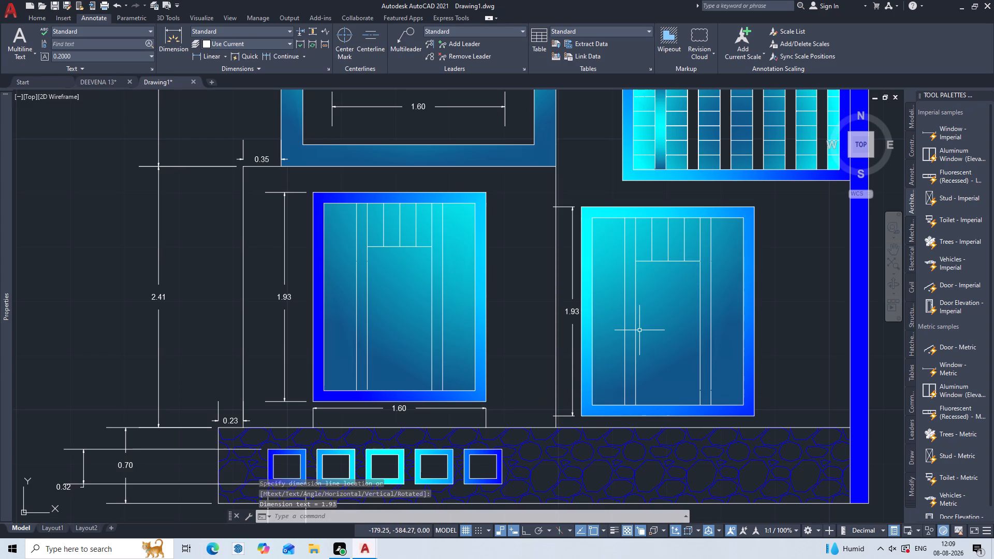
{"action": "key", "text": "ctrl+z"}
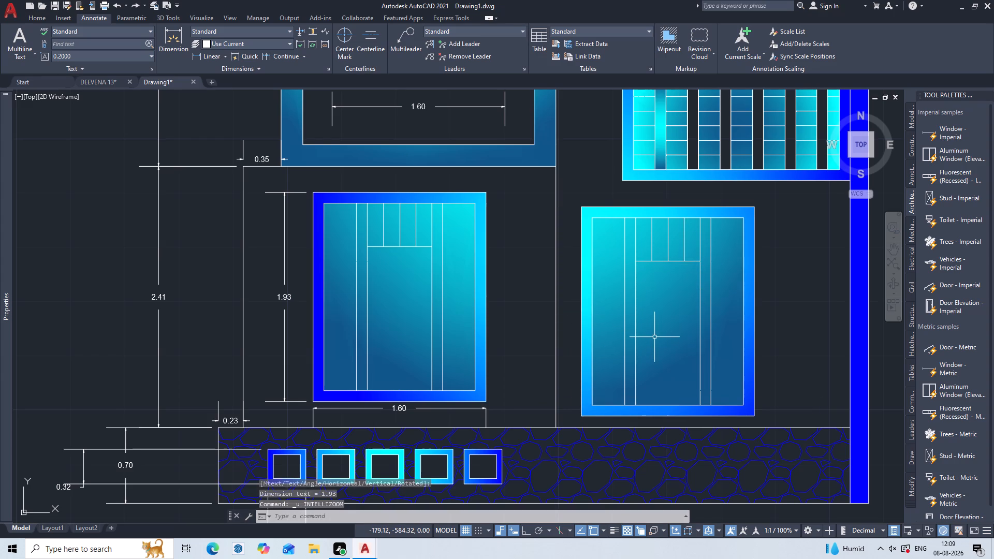
Add a vertical linear dimension for the right-hand ground-floor window's outer height, with the dimension line outside its right edge.
{"action": "type", "text": "dli"}
{"action": "key", "text": "Return"}
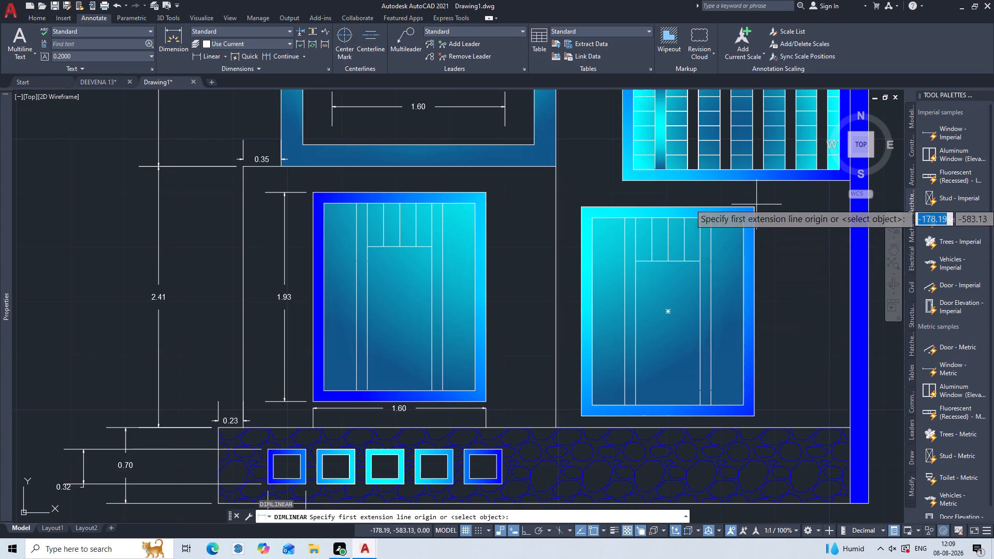
{"action": "left_click", "coordinate": [752, 209]}
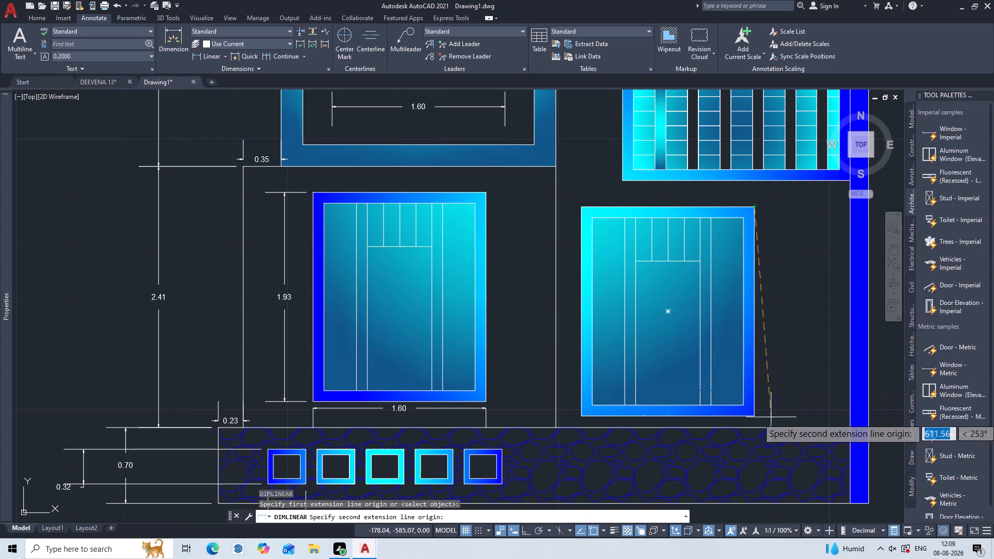
{"action": "left_click", "coordinate": [752, 418]}
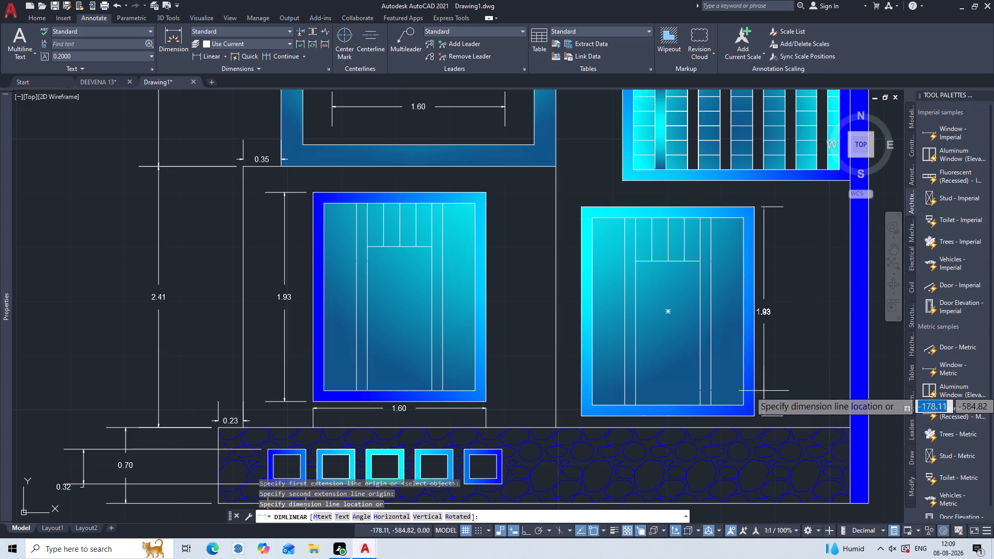
{"action": "double_click", "coordinate": [778, 388]}
Add a vertical linear dimension for the louvred window's outer height, with the dimension line outside its left edge.
{"action": "scroll", "coordinate": [726, 261], "scroll_direction": "down", "scroll_amount": 1}
{"action": "middle_click_drag", "start_coordinate": [726, 261], "coordinate": [722, 363]}
{"action": "key", "text": "Return"}
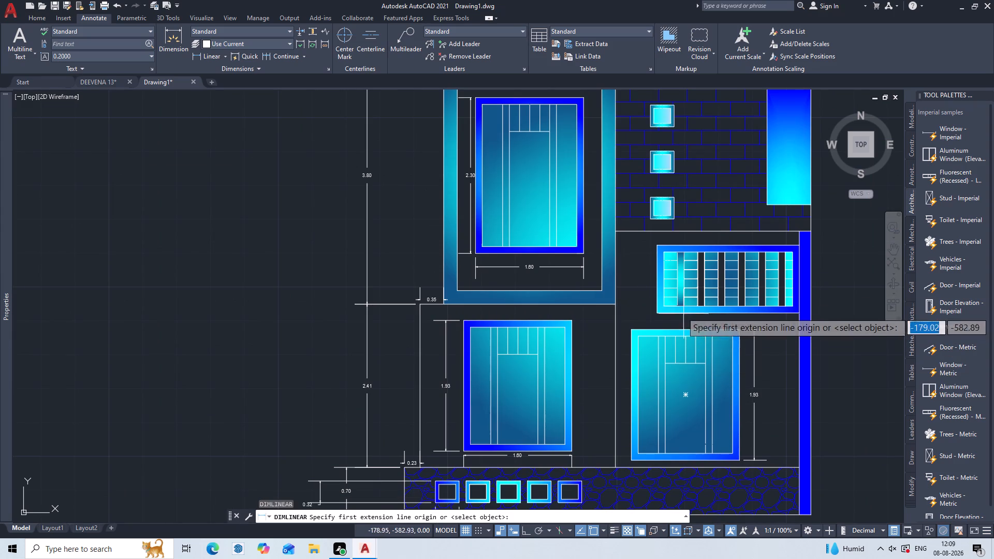
{"action": "left_click", "coordinate": [654, 245]}
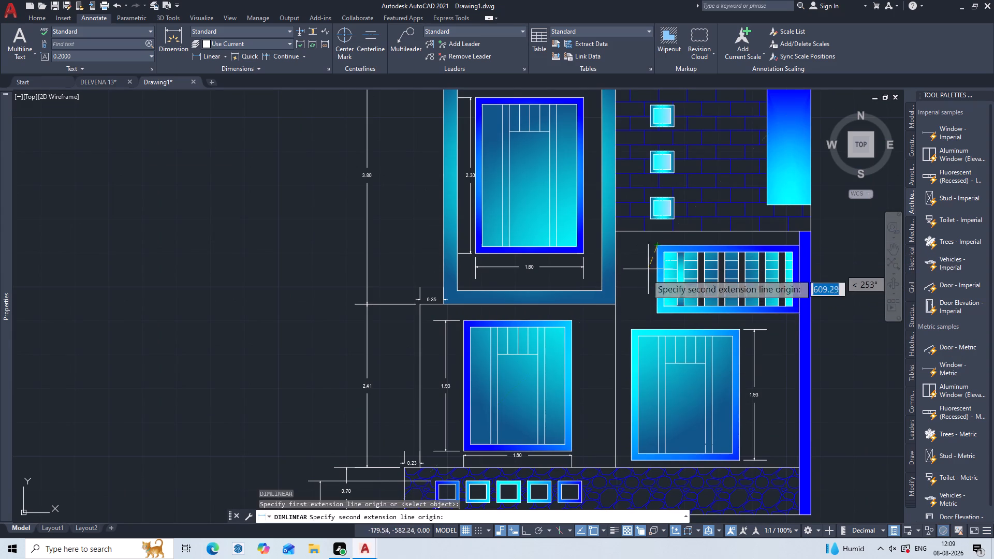
{"action": "double_click", "coordinate": [658, 309]}
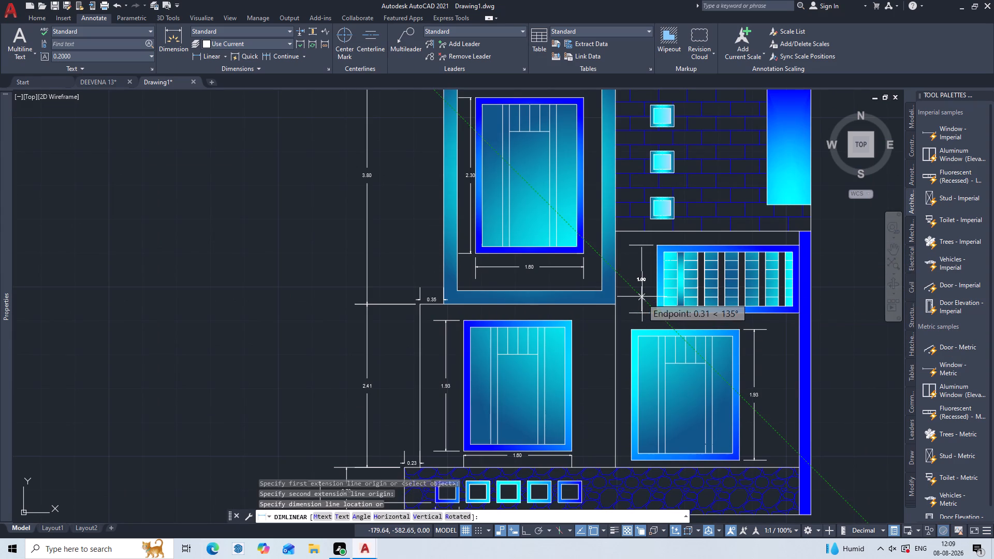
{"action": "left_click", "coordinate": [646, 297]}
{"action": "scroll", "coordinate": [645, 299], "scroll_direction": "down", "scroll_amount": 1}
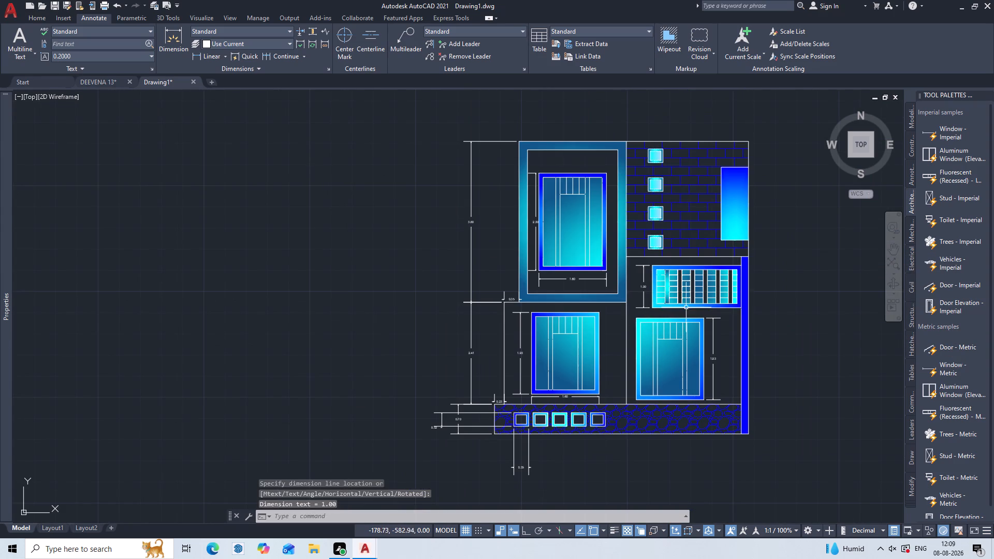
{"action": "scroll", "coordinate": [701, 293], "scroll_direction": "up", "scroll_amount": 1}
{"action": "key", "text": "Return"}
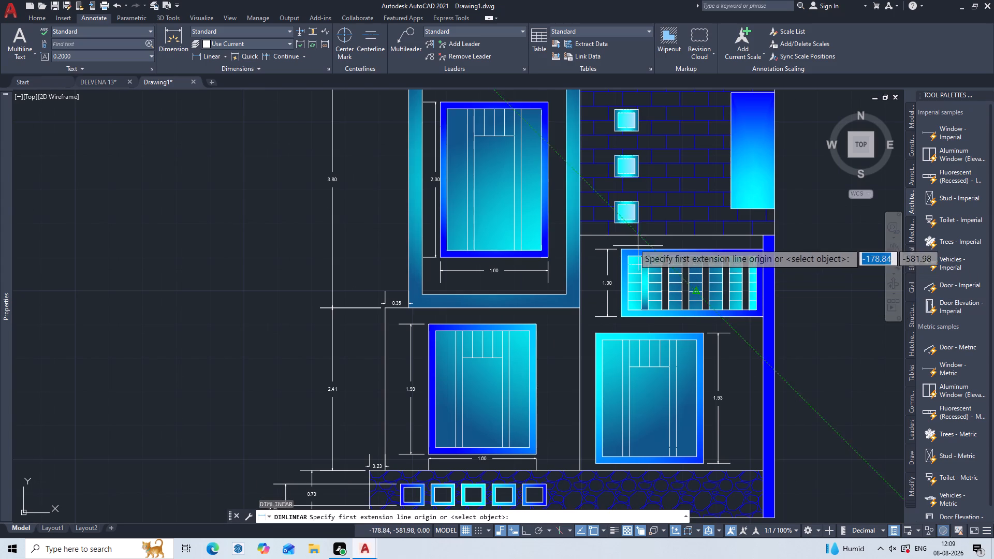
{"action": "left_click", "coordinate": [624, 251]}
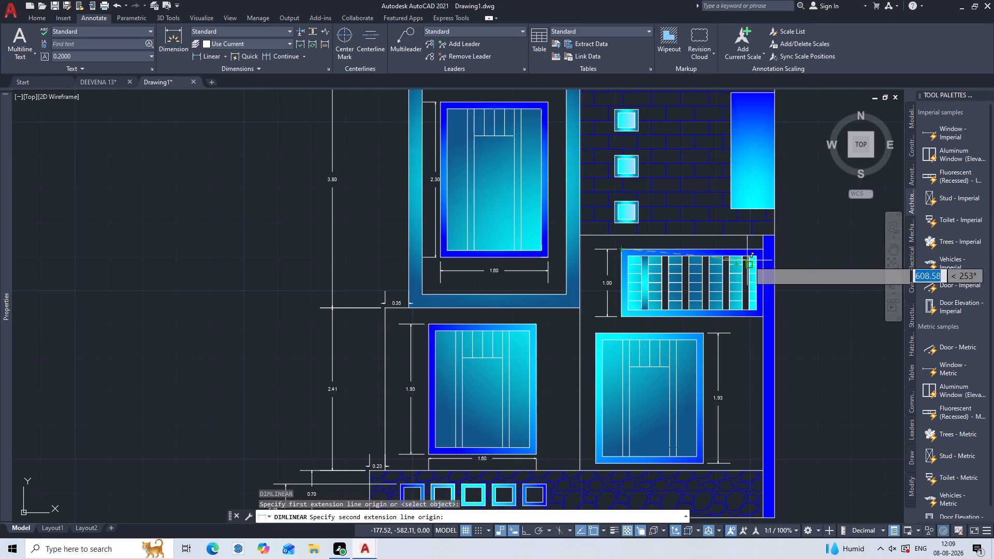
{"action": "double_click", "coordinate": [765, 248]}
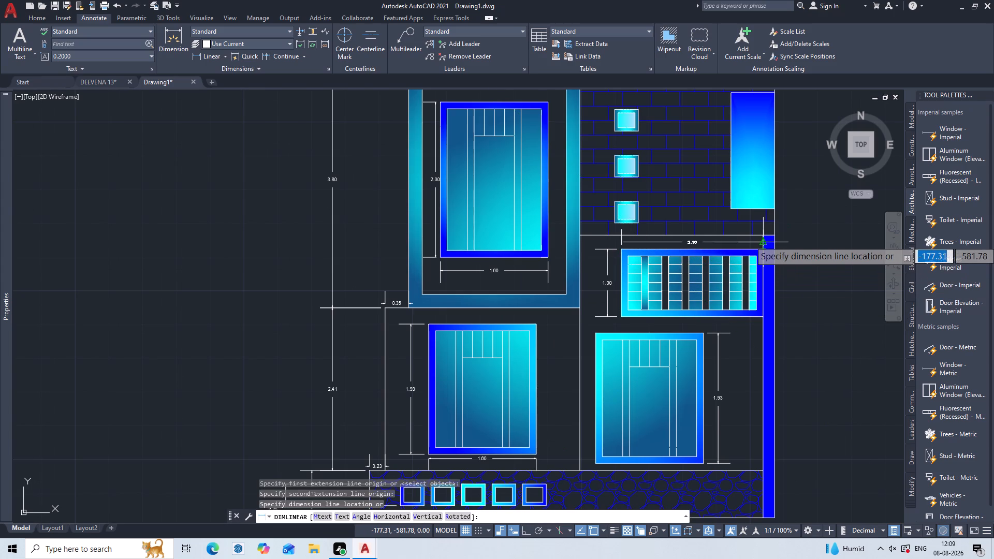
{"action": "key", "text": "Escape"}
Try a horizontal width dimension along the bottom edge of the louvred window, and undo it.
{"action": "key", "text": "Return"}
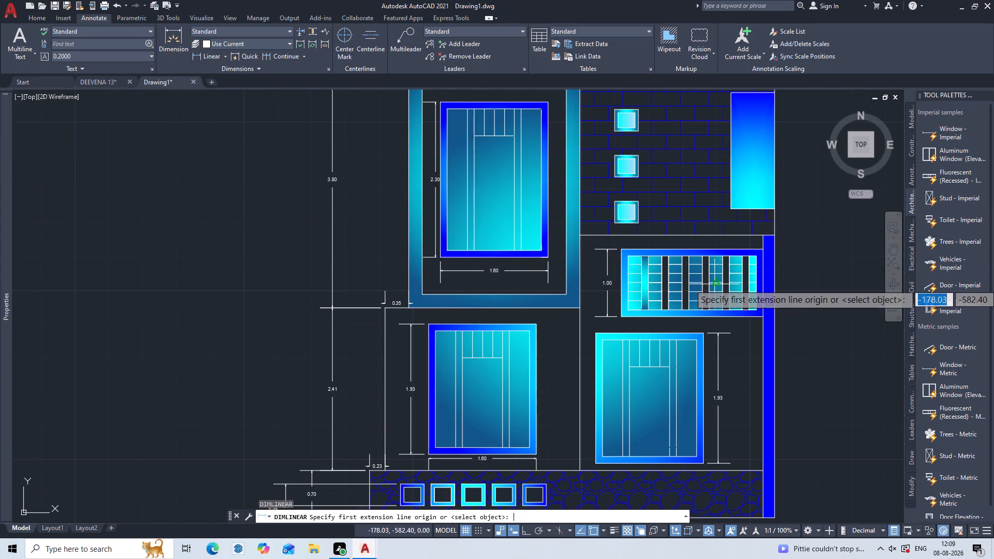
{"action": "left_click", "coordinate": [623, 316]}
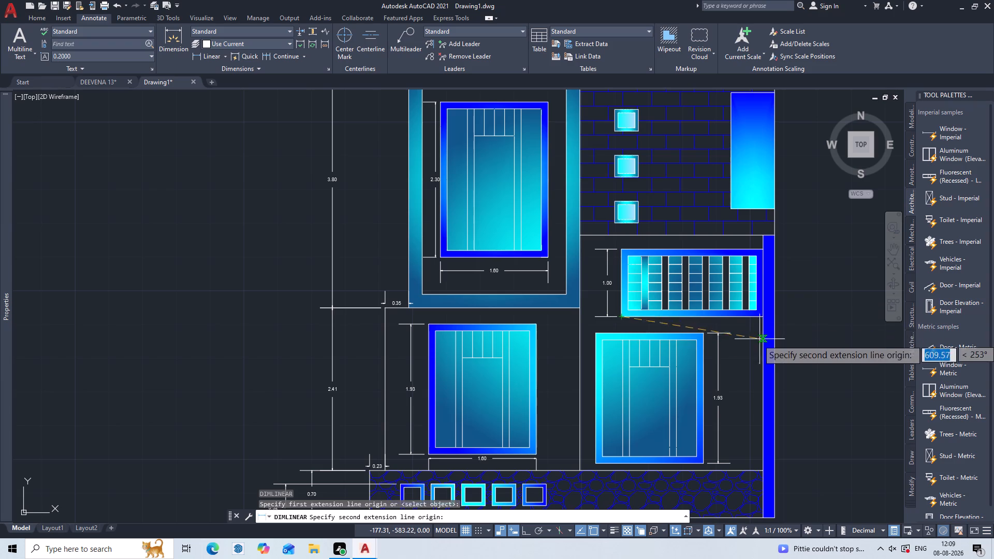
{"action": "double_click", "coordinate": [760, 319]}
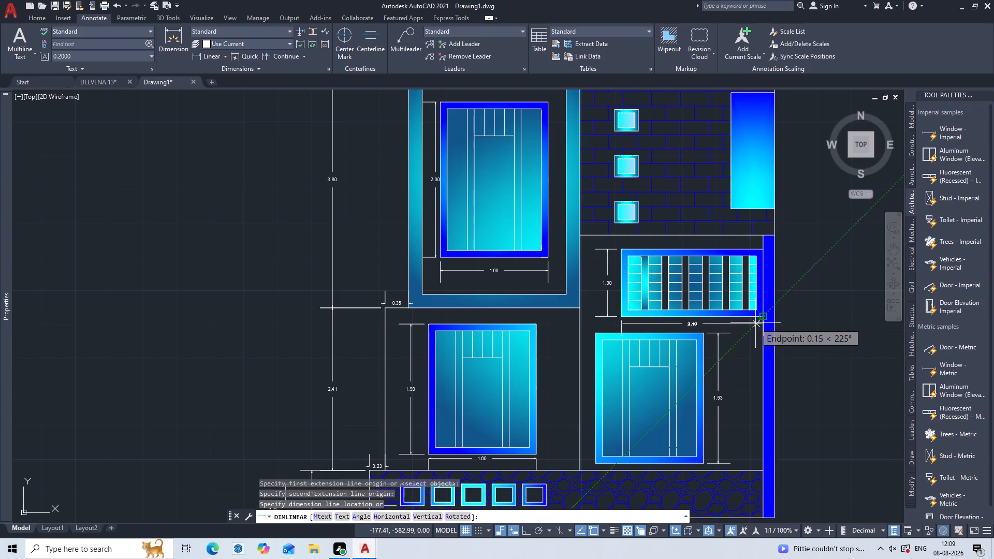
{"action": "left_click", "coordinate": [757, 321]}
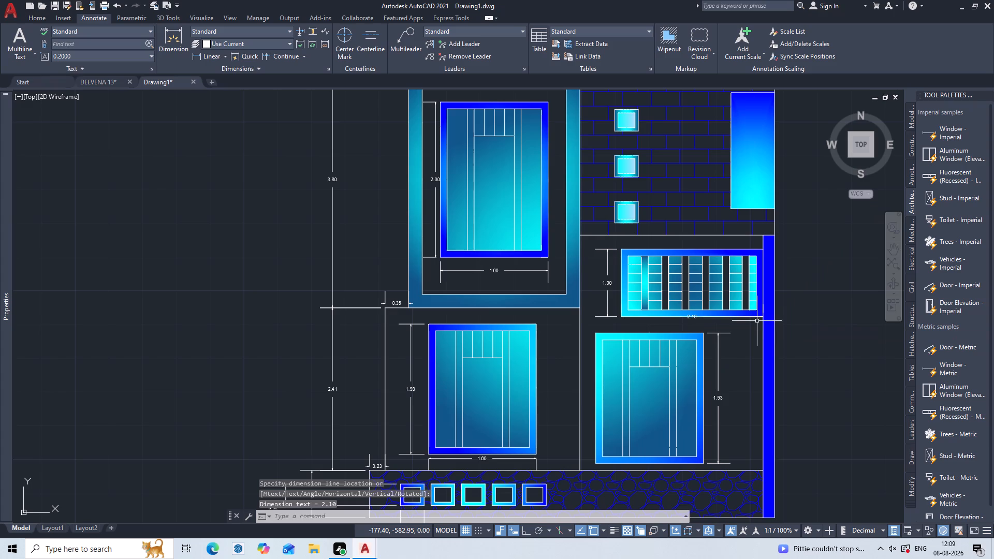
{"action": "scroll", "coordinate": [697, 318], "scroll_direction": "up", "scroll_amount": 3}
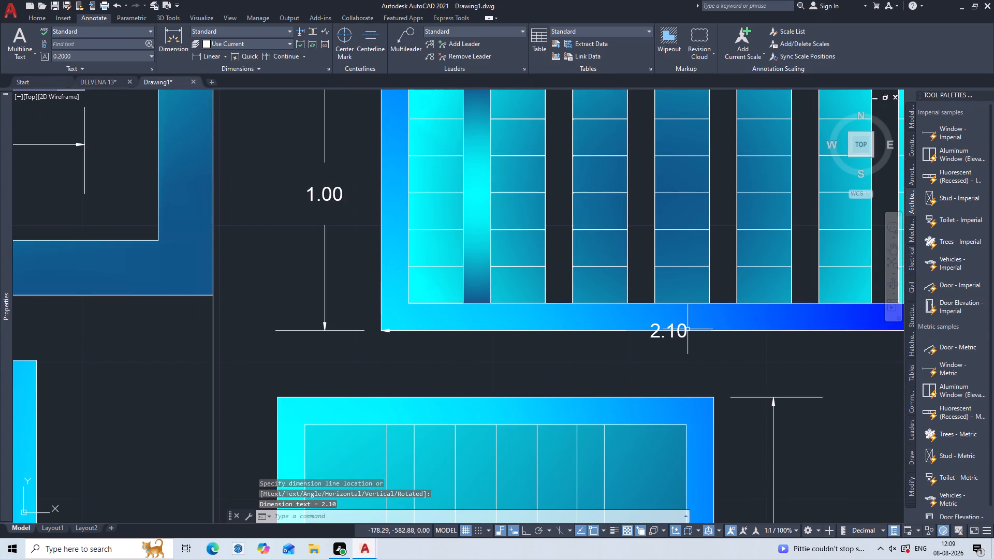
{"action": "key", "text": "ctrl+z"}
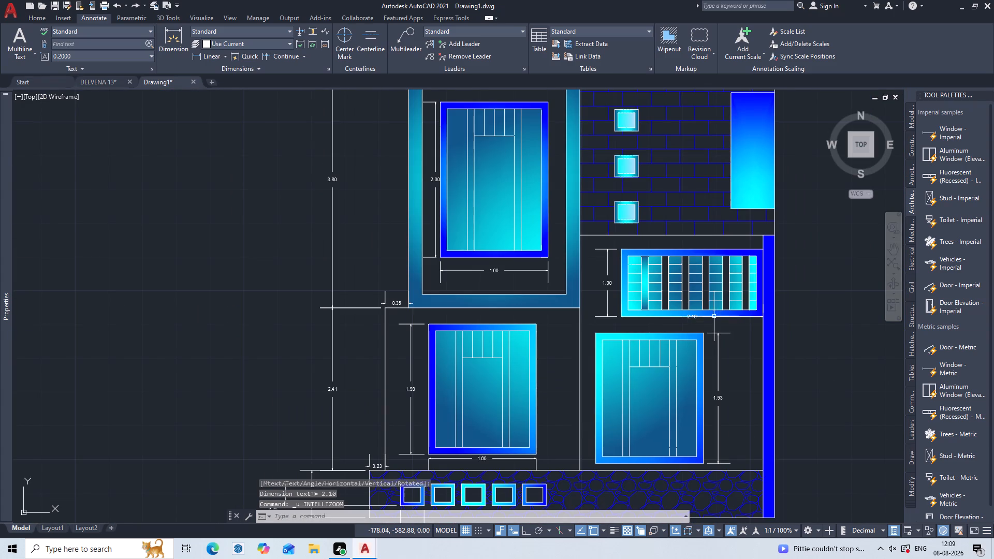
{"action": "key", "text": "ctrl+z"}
Add a horizontal linear dimension between the louvred window's bottom outer corners, with the dimension line just below its frame.
{"action": "key", "text": "d"}
{"action": "type", "text": "li"}
{"action": "key", "text": "Return"}
{"action": "scroll", "coordinate": [666, 320], "scroll_direction": "up", "scroll_amount": 2}
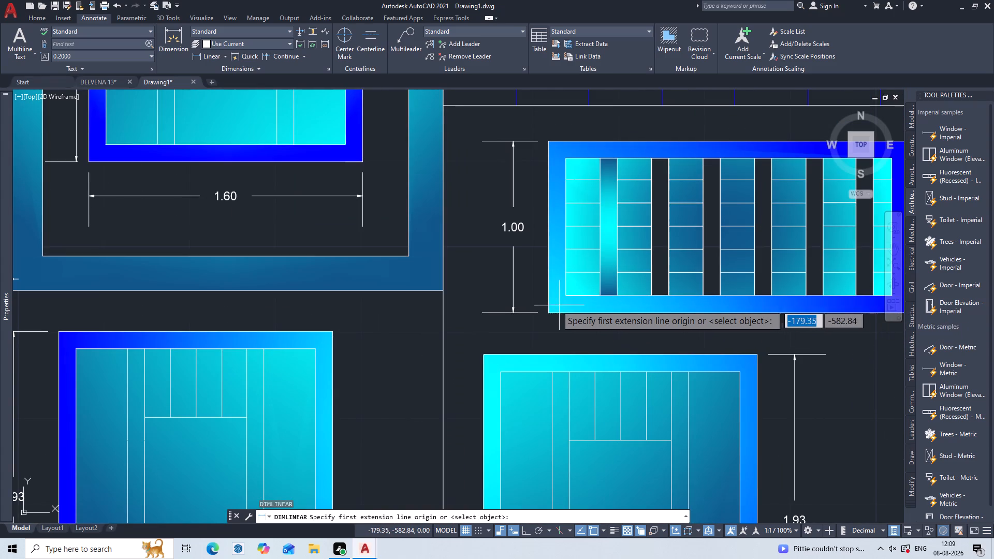
{"action": "left_click", "coordinate": [545, 313]}
{"action": "scroll", "coordinate": [769, 319], "scroll_direction": "down", "scroll_amount": 2}
{"action": "middle_click_drag", "start_coordinate": [764, 318], "coordinate": [752, 316]}
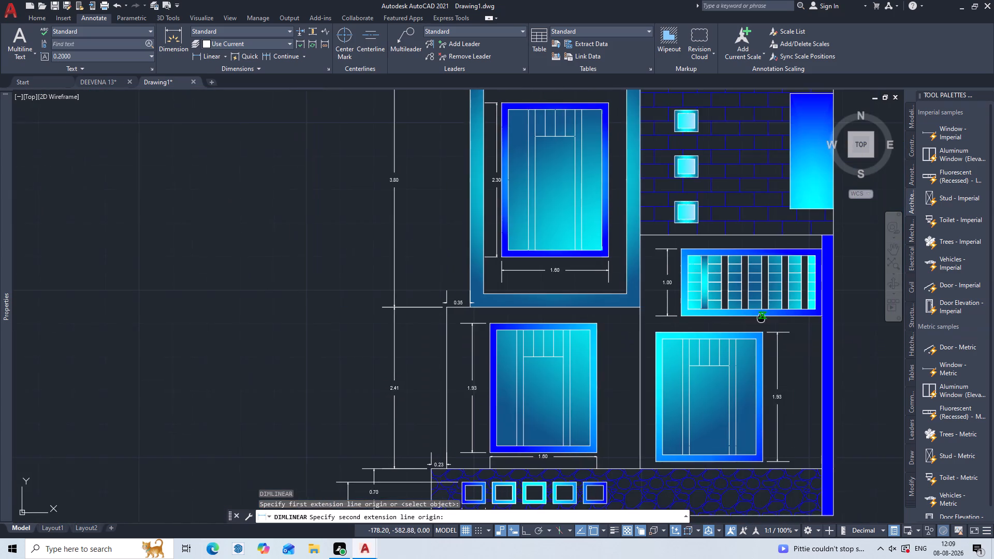
{"action": "middle_click_drag", "start_coordinate": [752, 316], "coordinate": [661, 298]}
{"action": "scroll", "coordinate": [732, 302], "scroll_direction": "up", "scroll_amount": 3}
{"action": "double_click", "coordinate": [691, 281]}
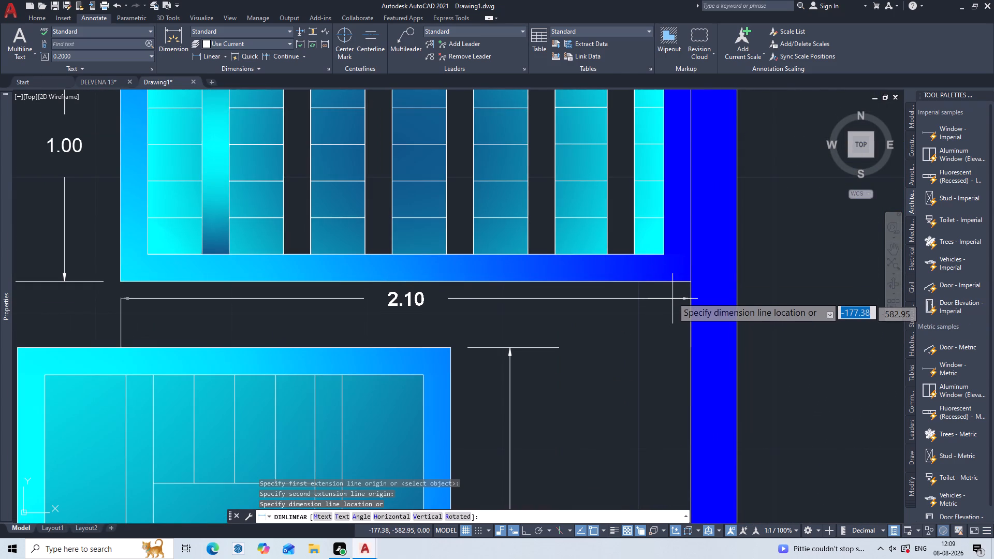
{"action": "left_click", "coordinate": [674, 292]}
{"action": "scroll", "coordinate": [673, 303], "scroll_direction": "down", "scroll_amount": 1}
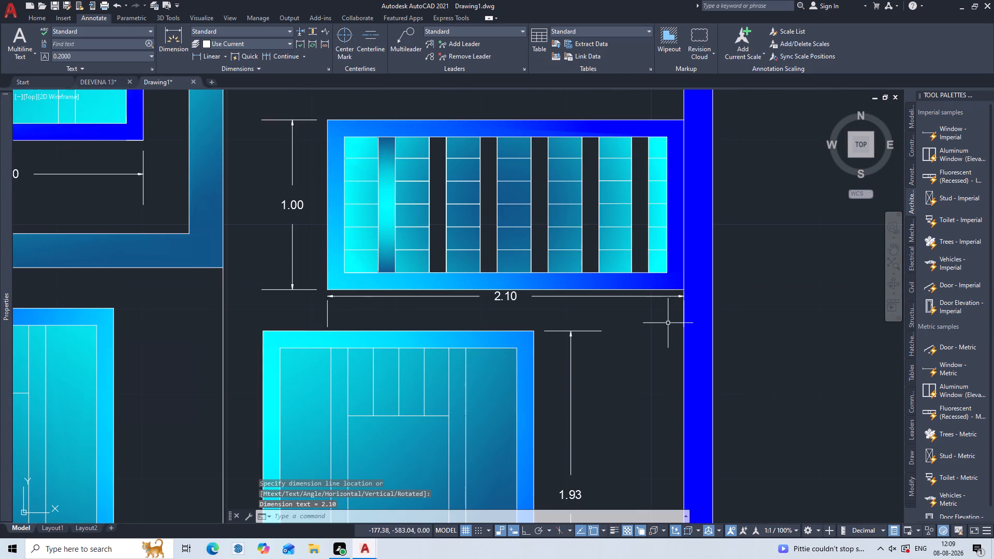
Add a horizontal linear dimension between the right-hand ground-floor window's top outer corners, with the dimension line just above its frame.
{"action": "scroll", "coordinate": [667, 326], "scroll_direction": "down", "scroll_amount": 1}
{"action": "middle_click_drag", "start_coordinate": [667, 326], "coordinate": [778, 272]}
{"action": "scroll", "coordinate": [778, 272], "scroll_direction": "down", "scroll_amount": 1}
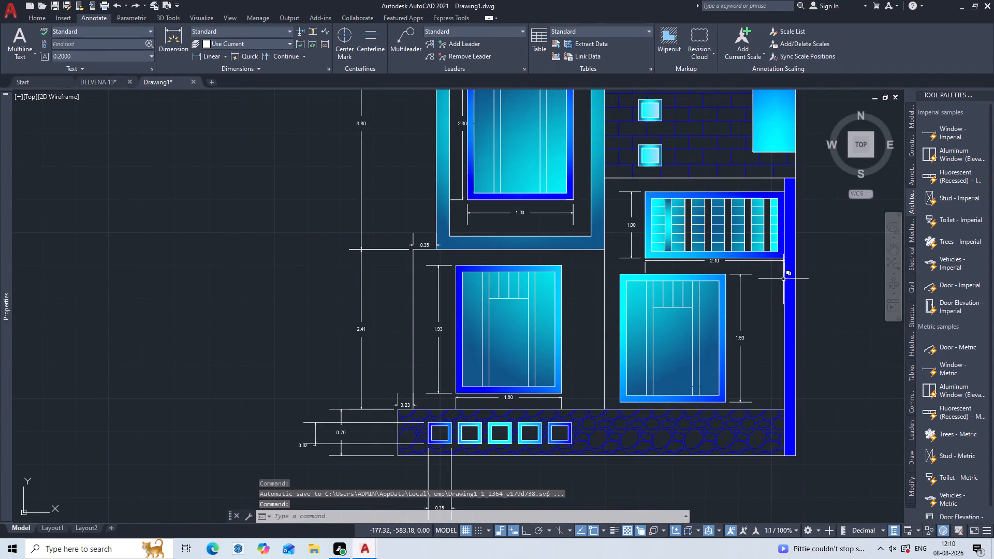
{"action": "scroll", "coordinate": [681, 277], "scroll_direction": "up", "scroll_amount": 2}
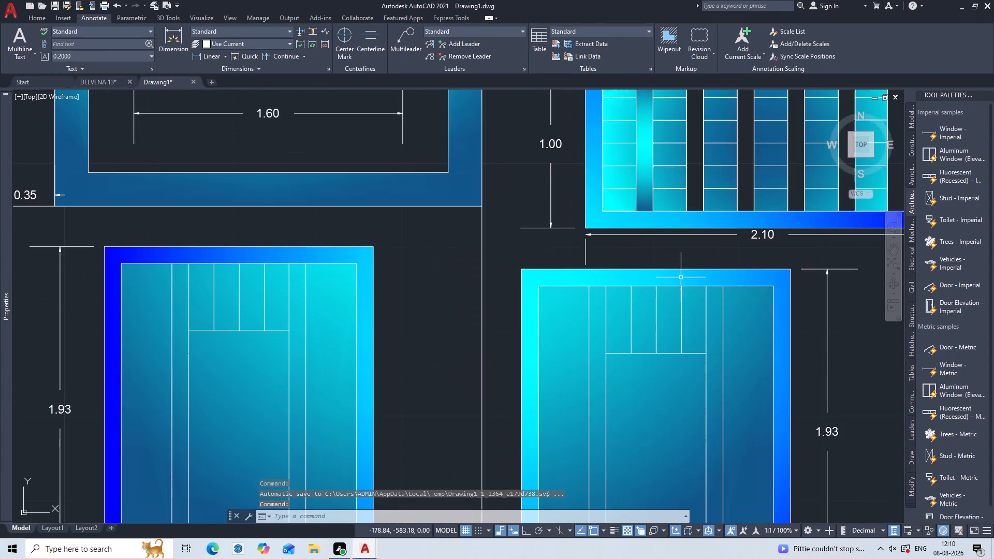
{"action": "scroll", "coordinate": [679, 278], "scroll_direction": "up", "scroll_amount": 1}
{"action": "middle_click_drag", "start_coordinate": [679, 278], "coordinate": [668, 324]}
{"action": "type", "text": "dli"}
{"action": "key", "text": "Return"}
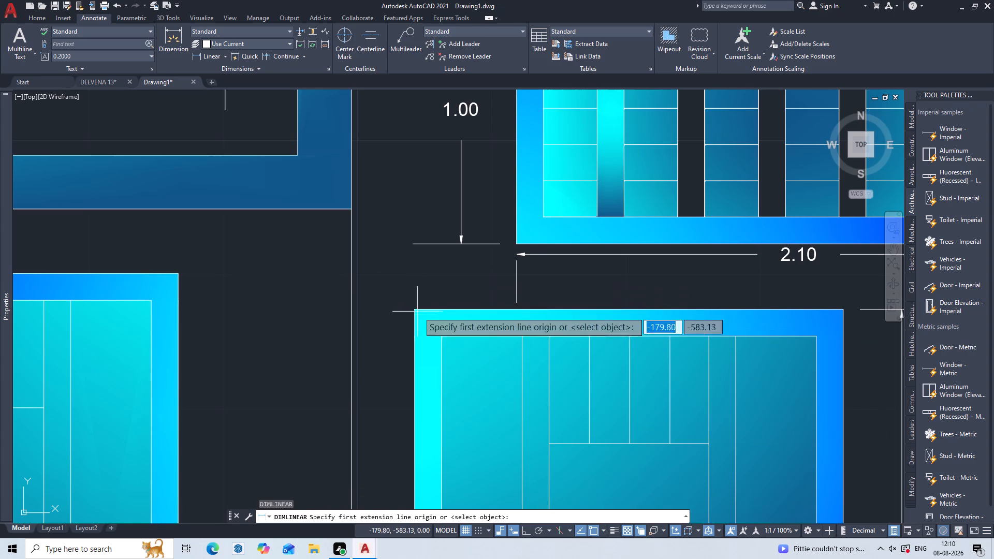
{"action": "left_click", "coordinate": [415, 307]}
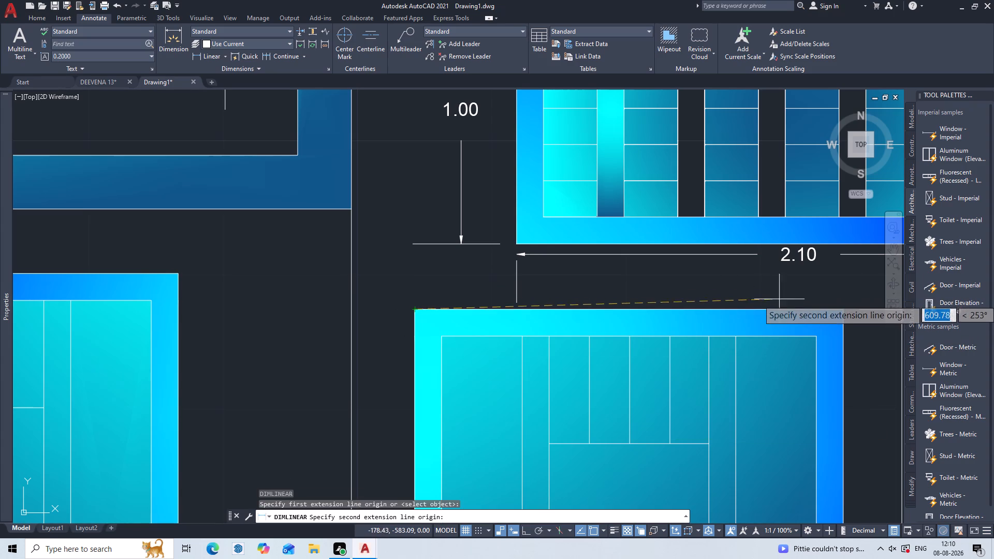
{"action": "left_click", "coordinate": [843, 310]}
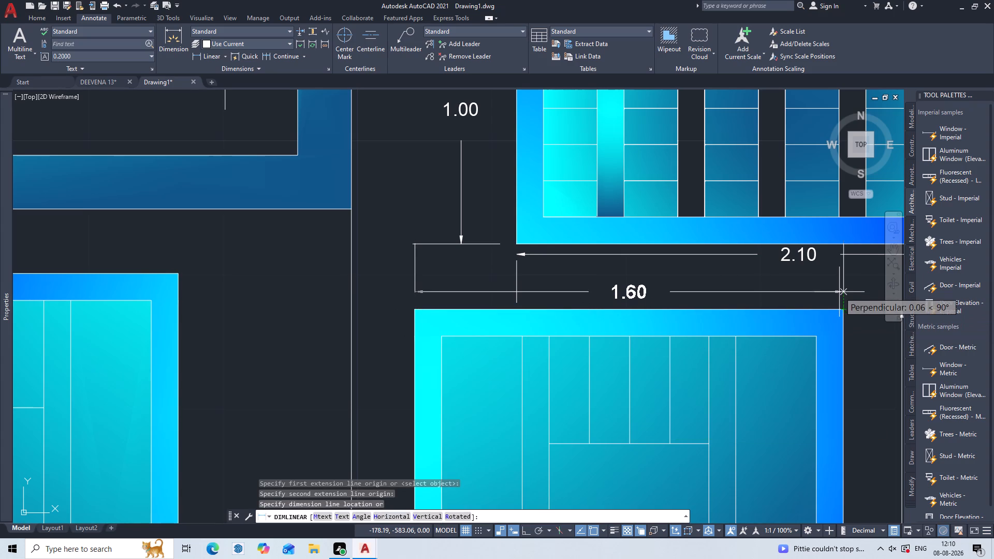
{"action": "double_click", "coordinate": [839, 300]}
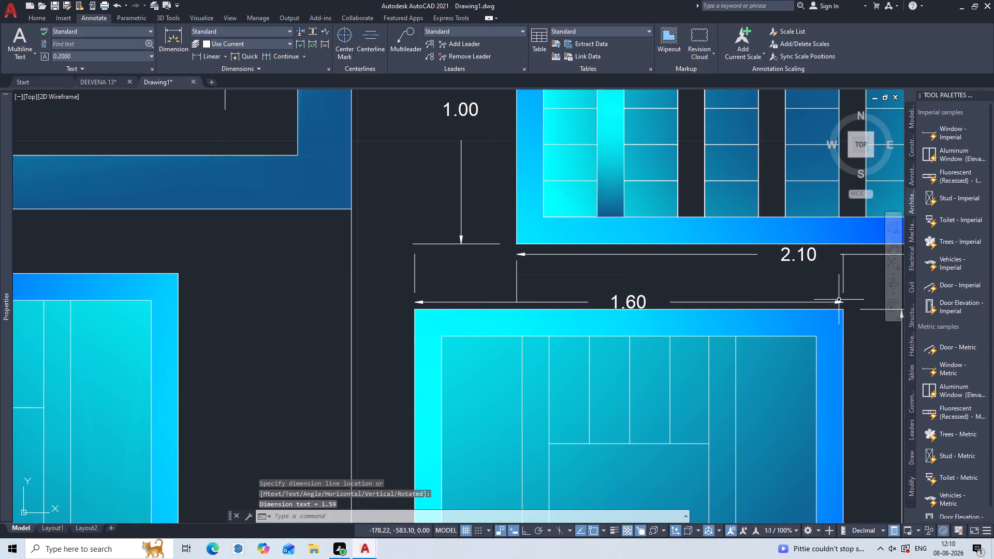
{"action": "scroll", "coordinate": [720, 295], "scroll_direction": "down", "scroll_amount": 1}
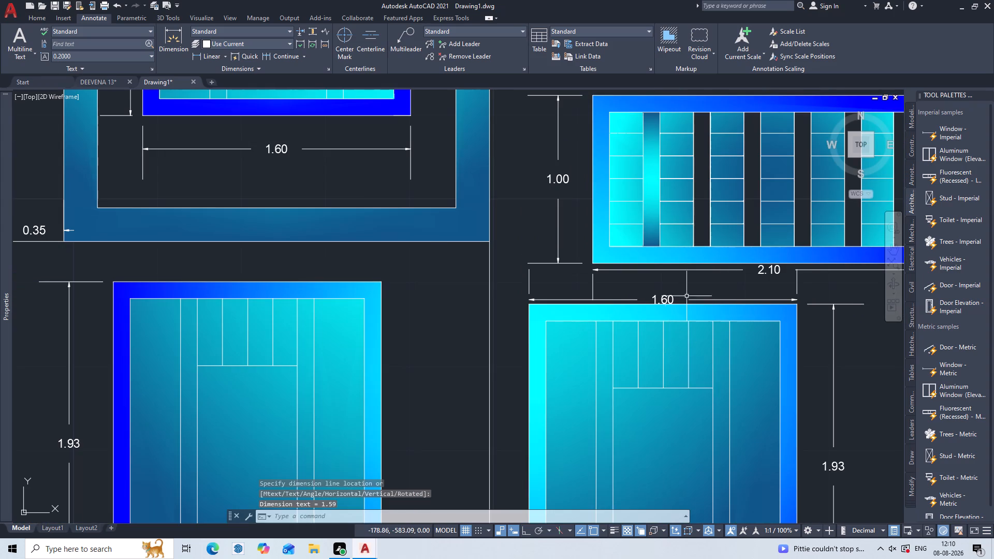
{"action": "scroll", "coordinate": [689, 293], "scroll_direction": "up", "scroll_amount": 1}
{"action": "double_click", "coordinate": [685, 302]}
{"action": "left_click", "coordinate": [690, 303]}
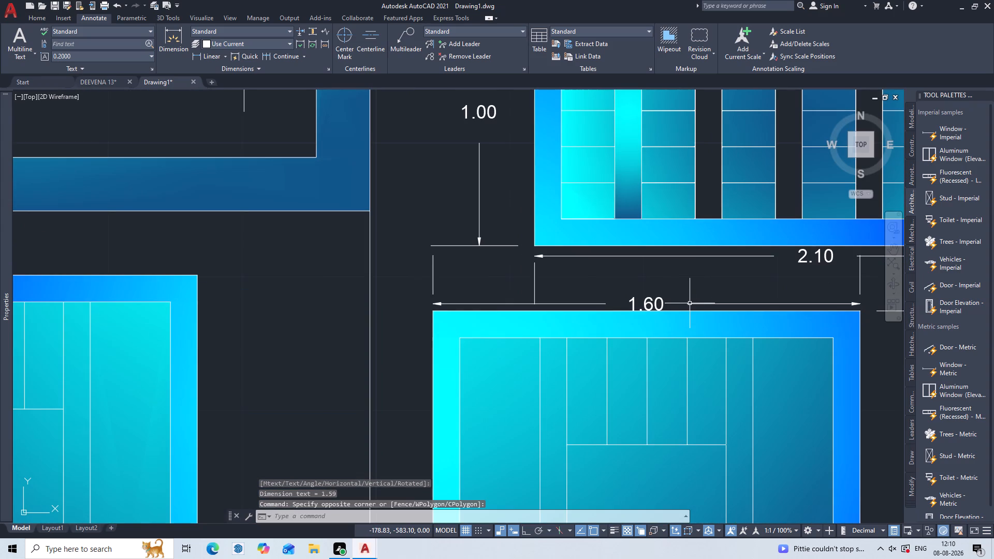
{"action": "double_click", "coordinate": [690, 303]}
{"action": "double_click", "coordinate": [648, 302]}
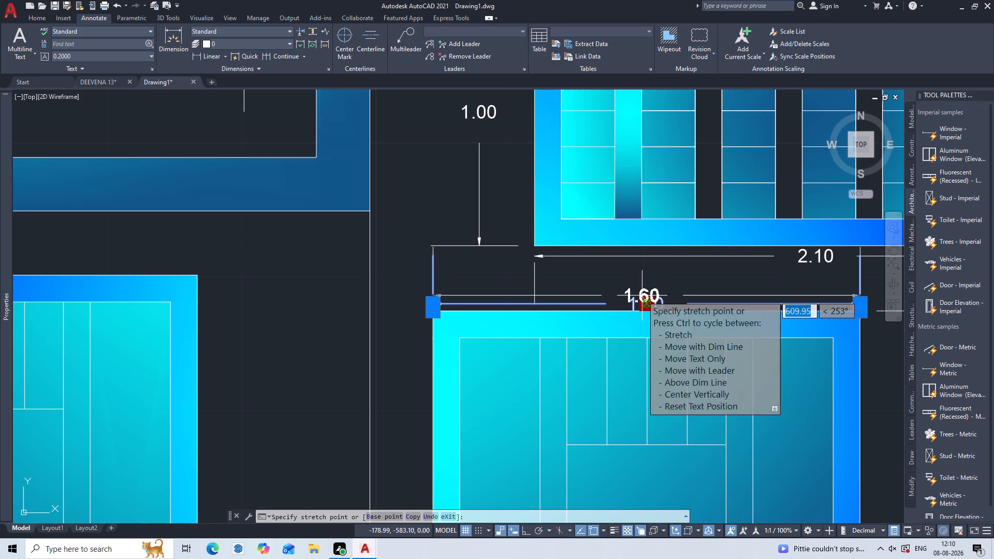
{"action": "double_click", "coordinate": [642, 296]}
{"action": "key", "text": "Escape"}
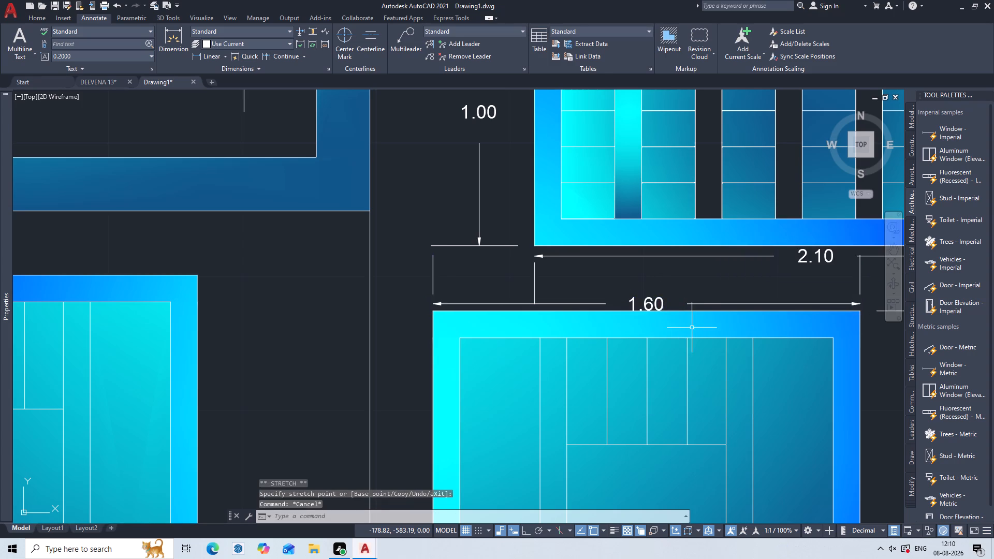
Add a horizontal linear dimension for the overall width from the stone base's bottom-left corner to the blue pillar's bottom-right corner, just below the base.
{"action": "scroll", "coordinate": [692, 328], "scroll_direction": "down", "scroll_amount": 1}
{"action": "scroll", "coordinate": [689, 371], "scroll_direction": "down", "scroll_amount": 2}
{"action": "middle_click_drag", "start_coordinate": [689, 371], "coordinate": [705, 258]}
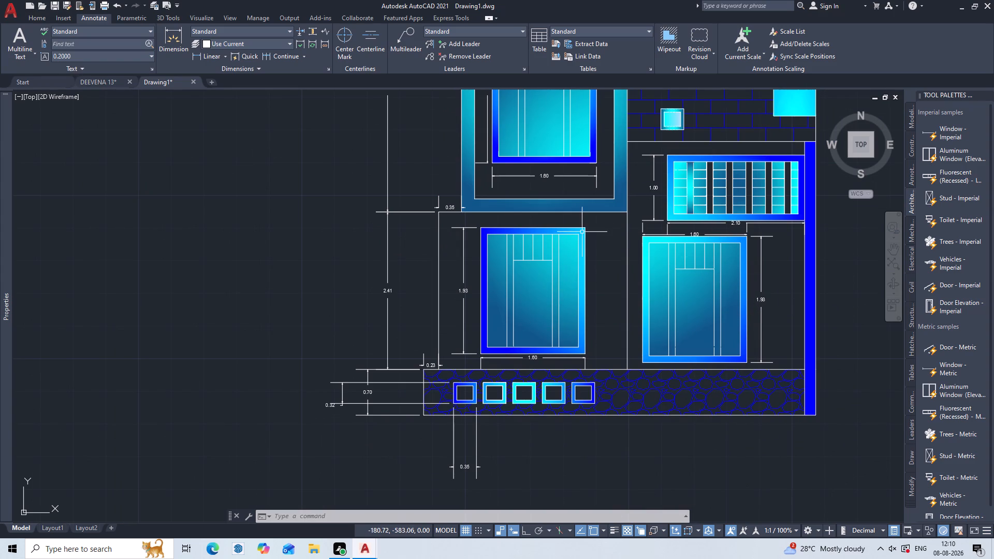
{"action": "middle_click_drag", "start_coordinate": [582, 232], "coordinate": [569, 355]}
{"action": "scroll", "coordinate": [570, 355], "scroll_direction": "down", "scroll_amount": 2}
{"action": "scroll", "coordinate": [570, 426], "scroll_direction": "up", "scroll_amount": 2}
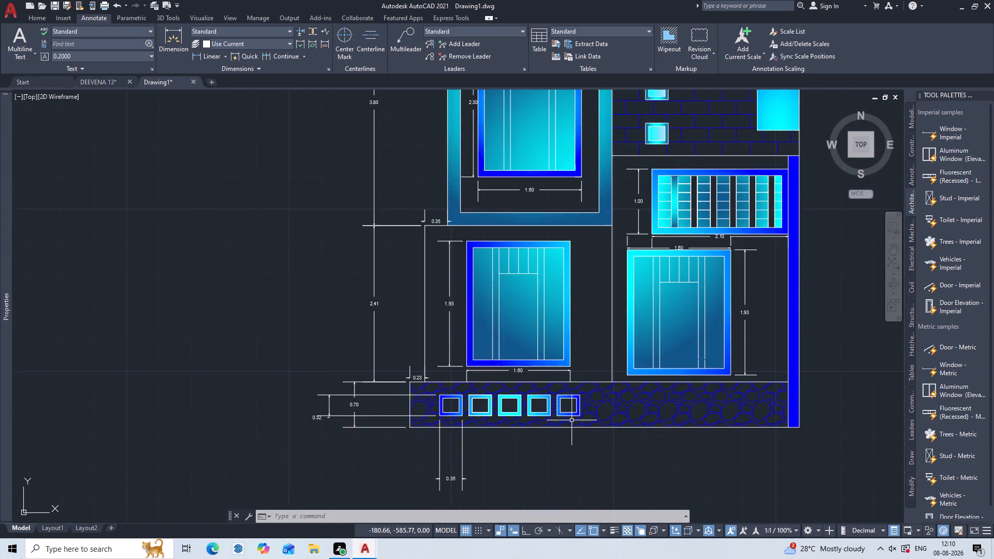
{"action": "scroll", "coordinate": [573, 418], "scroll_direction": "up", "scroll_amount": 2}
{"action": "scroll", "coordinate": [615, 362], "scroll_direction": "down", "scroll_amount": 1}
{"action": "middle_click_drag", "start_coordinate": [615, 362], "coordinate": [685, 199]}
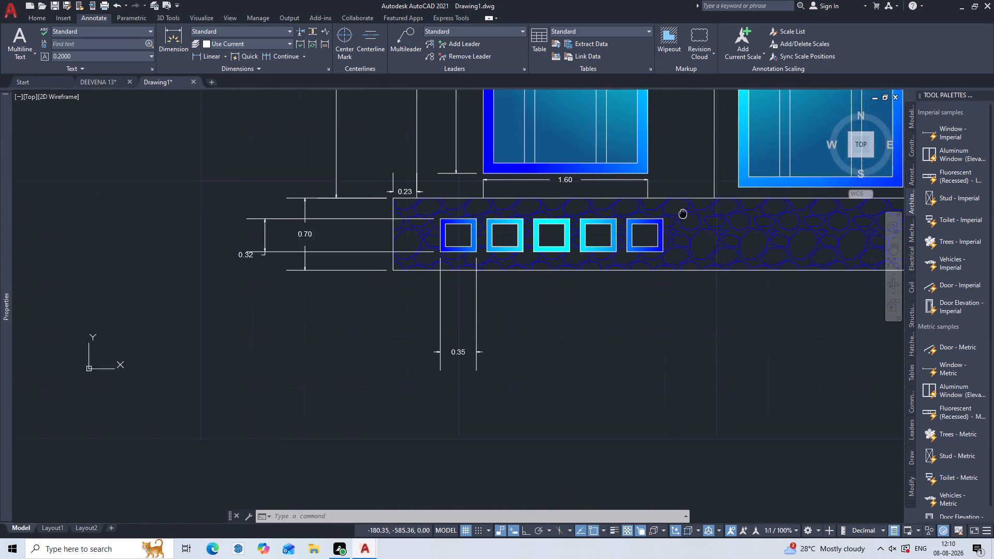
{"action": "middle_click_drag", "start_coordinate": [685, 199], "coordinate": [696, 172]}
{"action": "key", "text": "d"}
{"action": "key", "text": "l"}
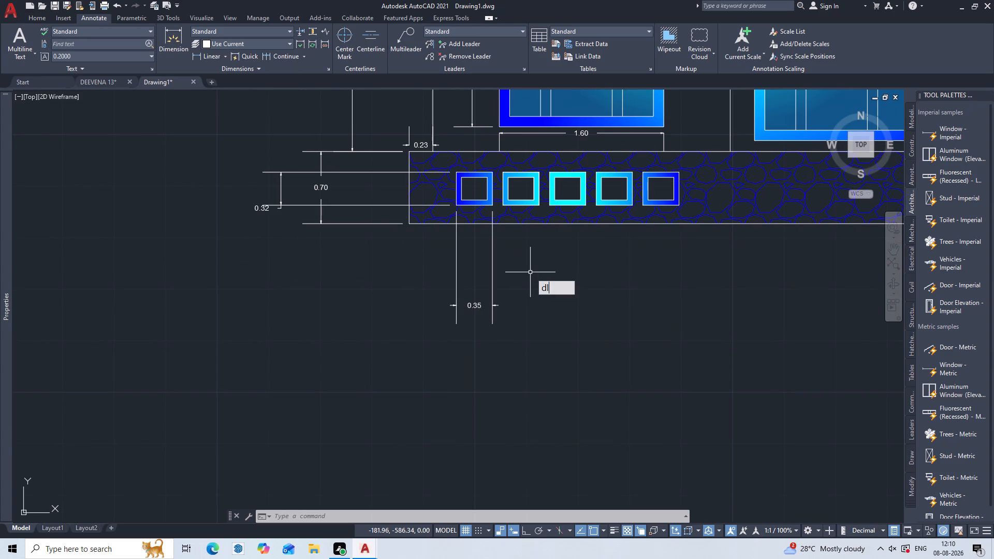
{"action": "key", "text": "i"}
{"action": "key", "text": "Return"}
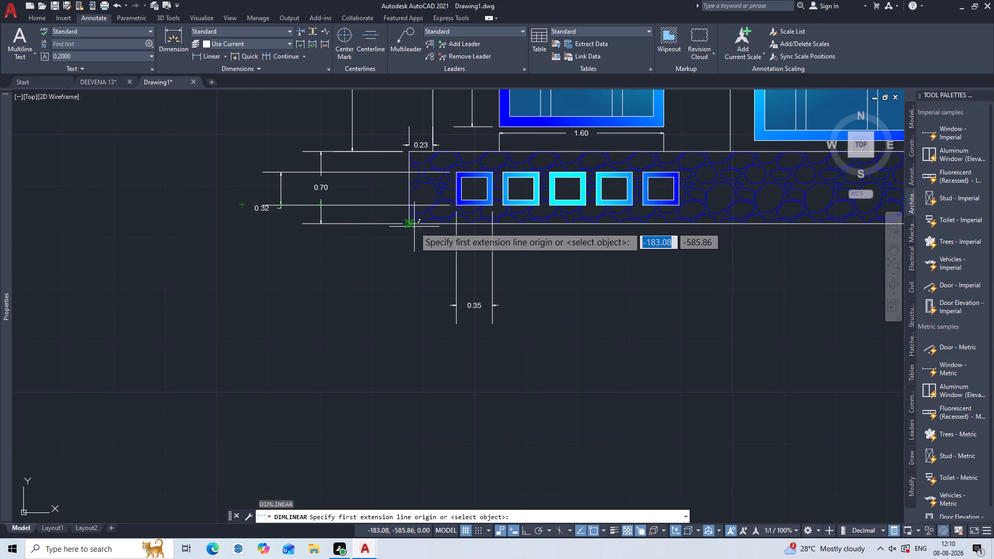
{"action": "left_click", "coordinate": [413, 226]}
{"action": "scroll", "coordinate": [768, 258], "scroll_direction": "down", "scroll_amount": 2}
{"action": "middle_click_drag", "start_coordinate": [768, 258], "coordinate": [641, 268]}
{"action": "scroll", "coordinate": [753, 257], "scroll_direction": "up", "scroll_amount": 5}
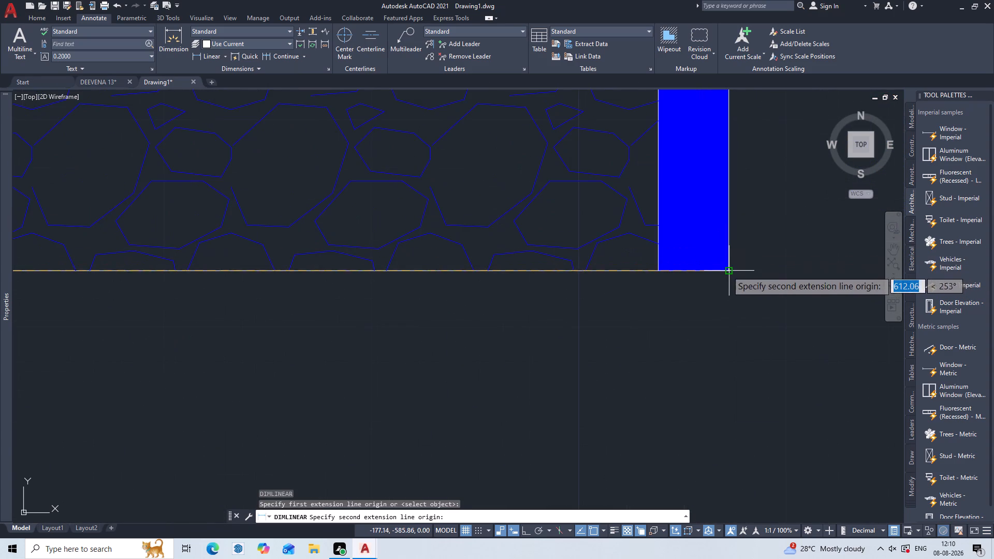
{"action": "left_click", "coordinate": [727, 271]}
{"action": "double_click", "coordinate": [676, 305]}
{"action": "scroll", "coordinate": [682, 293], "scroll_direction": "down", "scroll_amount": 3}
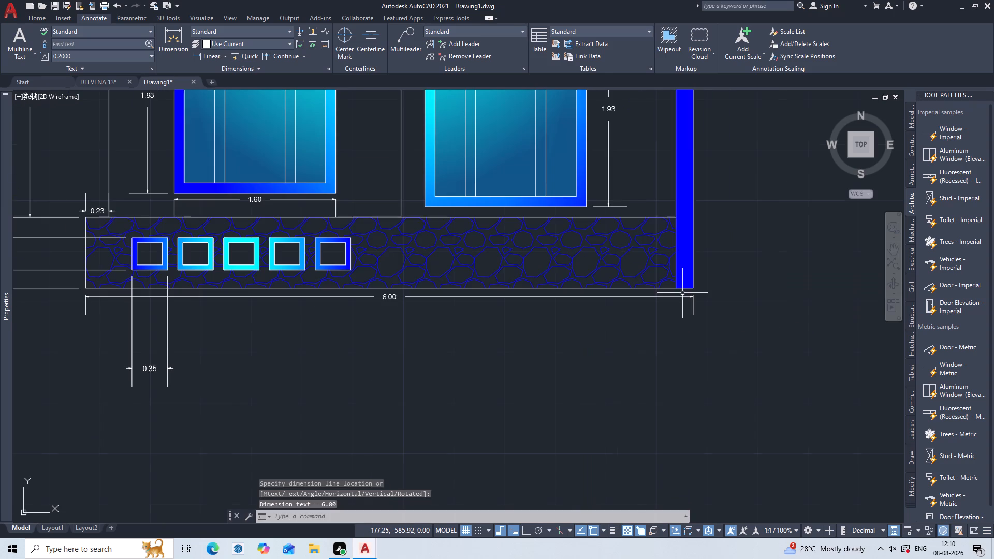
Add a horizontal linear dimension between the blue right-hand pillar's bottom corners, with the dimension line just below the overall width dimension.
{"action": "middle_click_drag", "start_coordinate": [617, 244], "coordinate": [630, 304]}
{"action": "key", "text": "Return"}
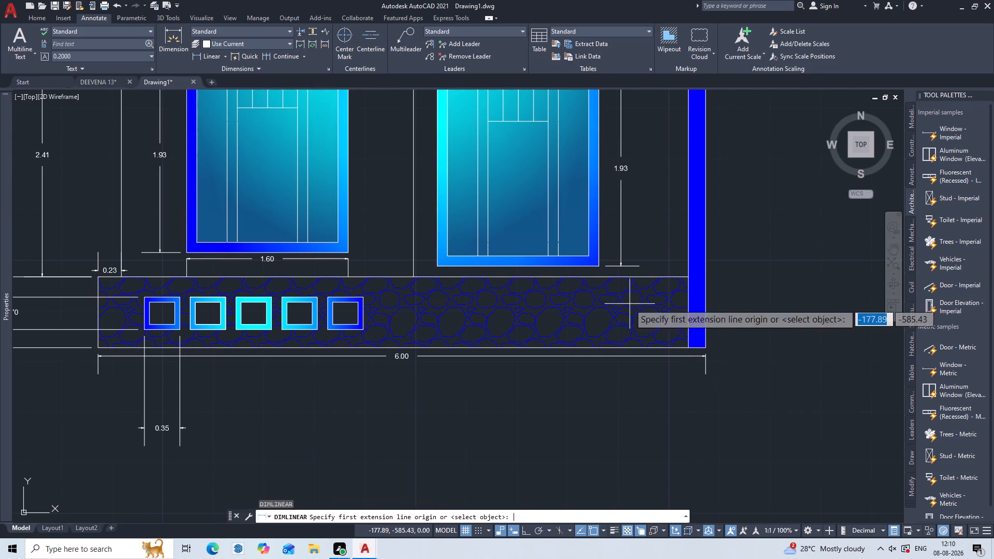
{"action": "left_click", "coordinate": [705, 349]}
{"action": "left_click", "coordinate": [686, 346]}
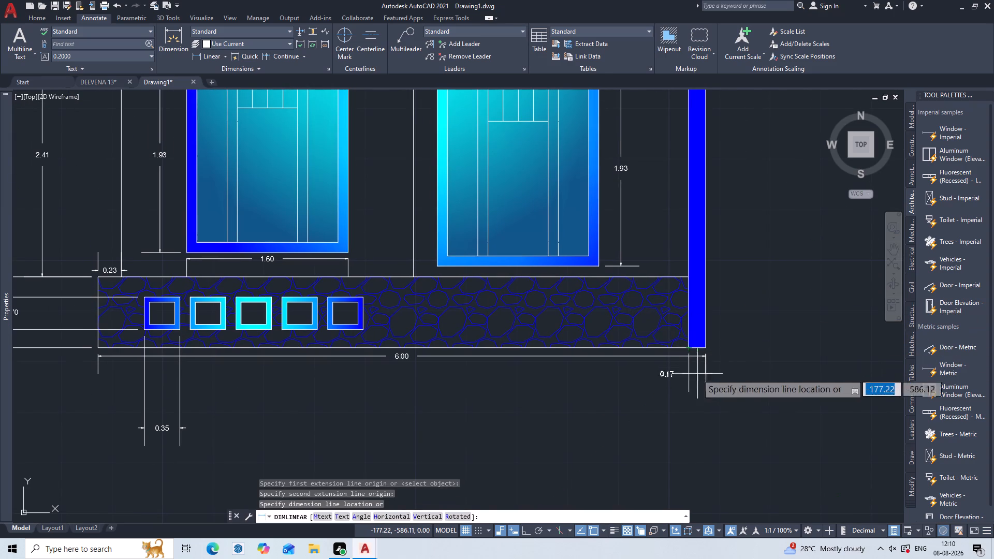
{"action": "left_click", "coordinate": [697, 372]}
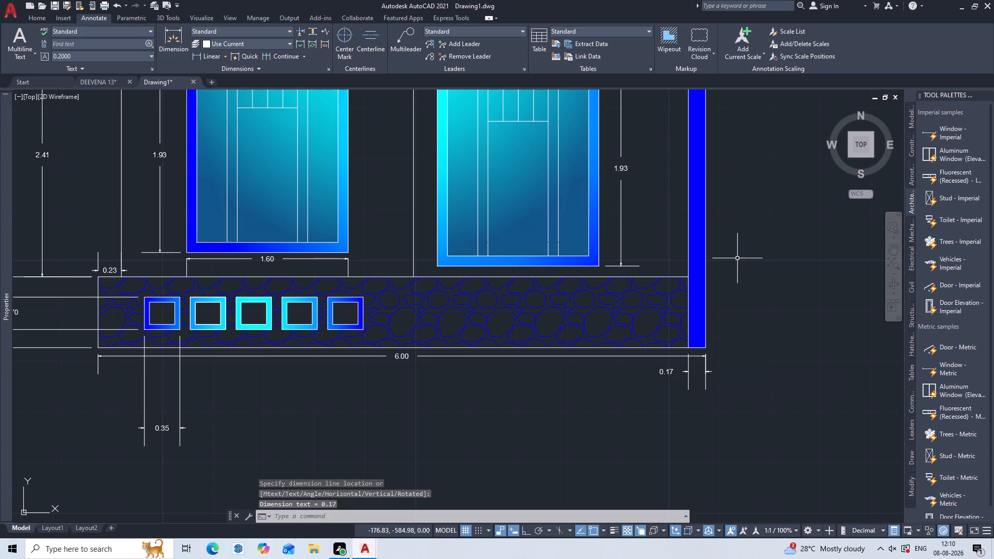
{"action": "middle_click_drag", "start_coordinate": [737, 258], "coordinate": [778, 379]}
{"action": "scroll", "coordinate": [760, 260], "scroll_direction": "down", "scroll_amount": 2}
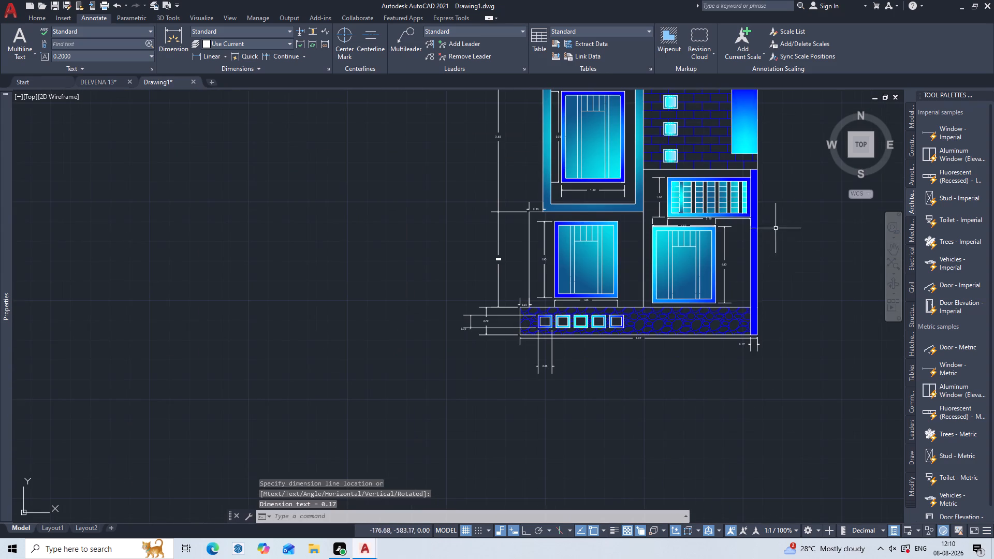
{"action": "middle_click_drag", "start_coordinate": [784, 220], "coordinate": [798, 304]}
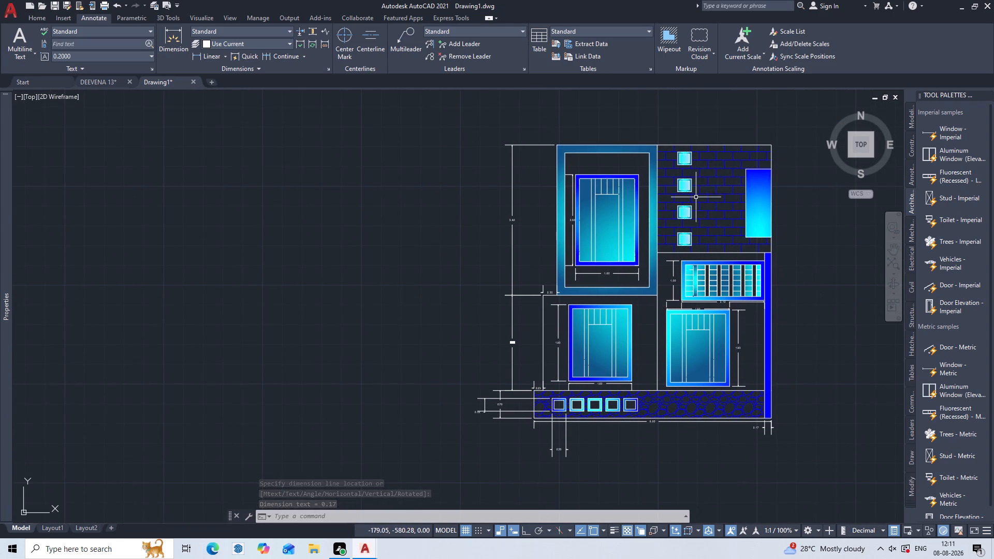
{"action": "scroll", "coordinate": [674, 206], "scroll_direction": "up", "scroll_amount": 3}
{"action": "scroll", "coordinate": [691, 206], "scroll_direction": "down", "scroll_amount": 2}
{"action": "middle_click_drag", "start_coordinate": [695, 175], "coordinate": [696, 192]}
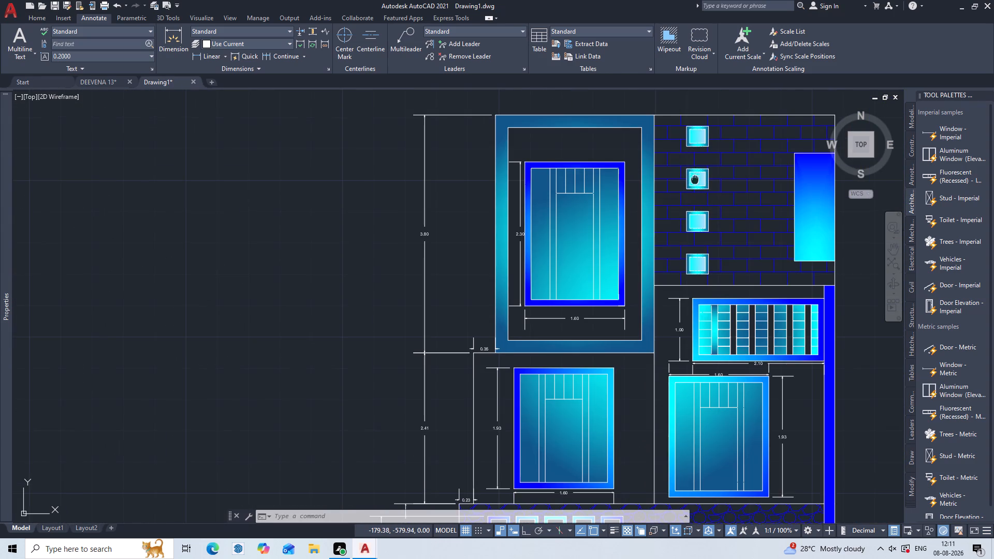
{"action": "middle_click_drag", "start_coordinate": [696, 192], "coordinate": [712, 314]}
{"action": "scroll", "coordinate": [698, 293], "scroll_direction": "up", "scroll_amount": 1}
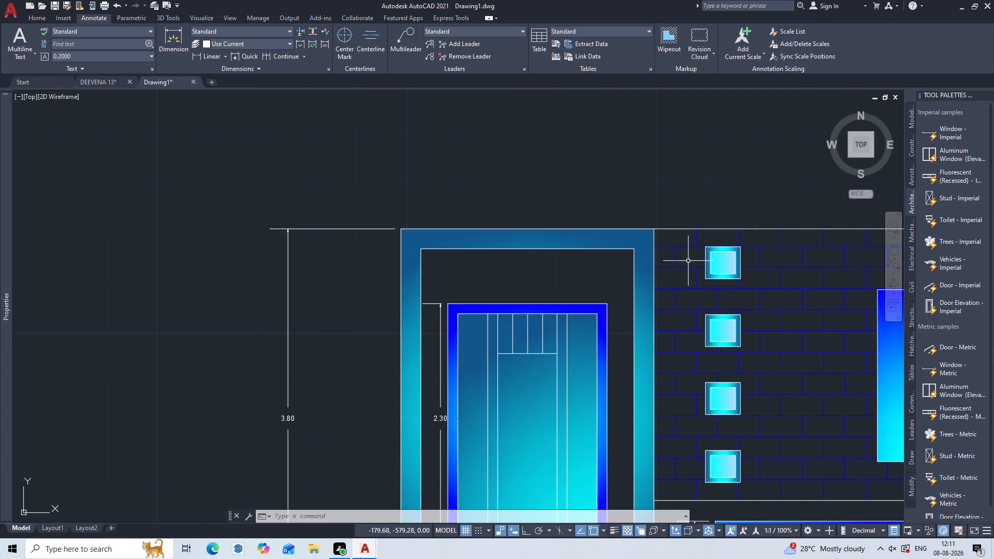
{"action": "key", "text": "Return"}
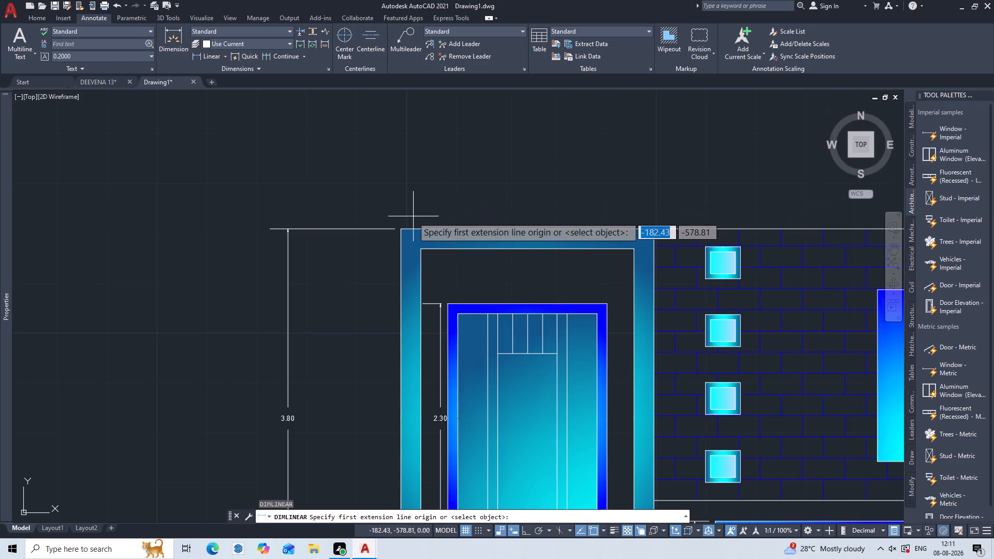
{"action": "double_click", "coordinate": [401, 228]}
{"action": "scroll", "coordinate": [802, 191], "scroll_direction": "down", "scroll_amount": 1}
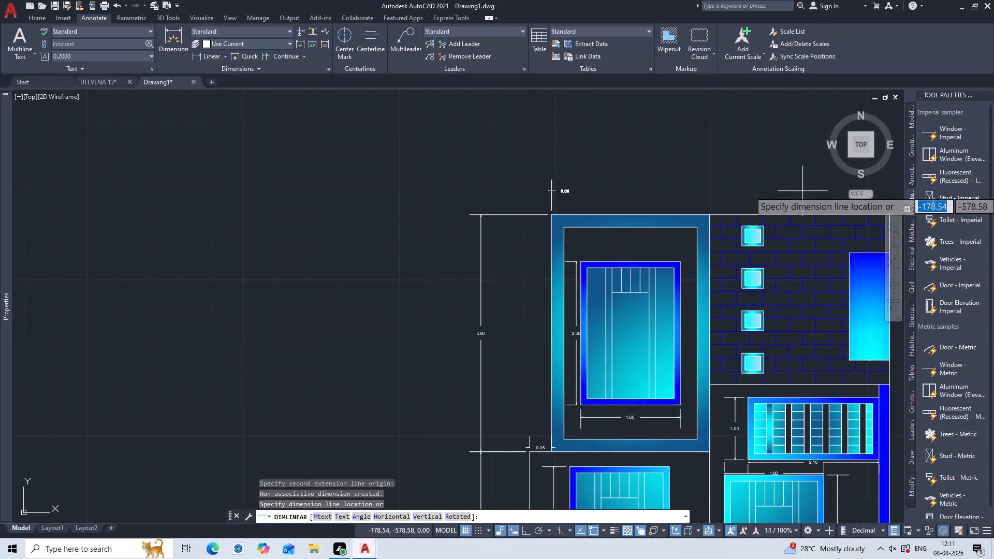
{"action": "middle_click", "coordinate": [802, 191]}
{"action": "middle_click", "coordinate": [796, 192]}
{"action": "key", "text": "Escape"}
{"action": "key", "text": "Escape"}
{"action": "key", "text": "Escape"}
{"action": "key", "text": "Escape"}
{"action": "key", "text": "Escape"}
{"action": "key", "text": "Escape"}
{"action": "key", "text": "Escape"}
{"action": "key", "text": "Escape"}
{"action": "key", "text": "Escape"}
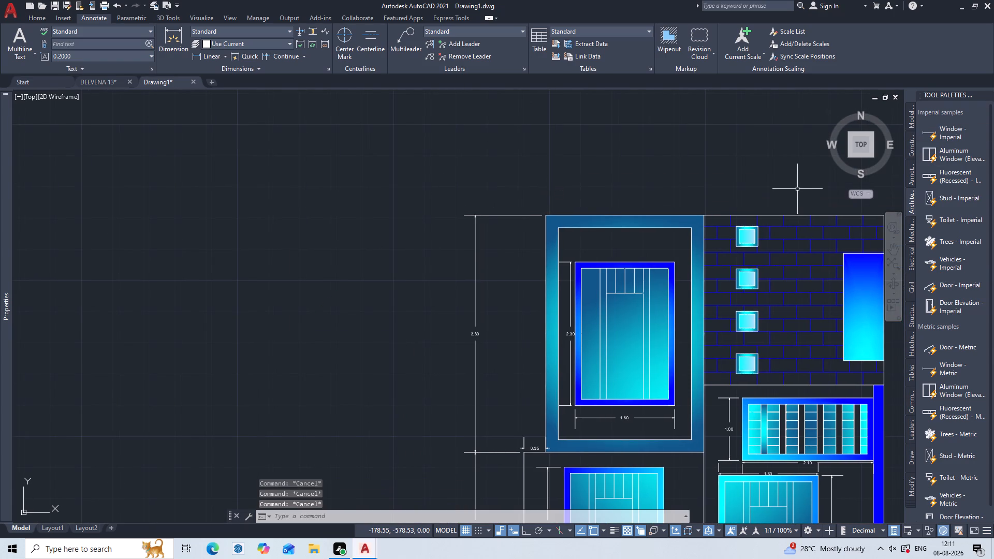
Add a horizontal linear dimension from the upper-floor frame's top-left corner to the brick wall's top-right corner, just above the building's top edge.
{"action": "key", "text": "d"}
{"action": "key", "text": "l"}
{"action": "key", "text": "i"}
{"action": "key", "text": "Return"}
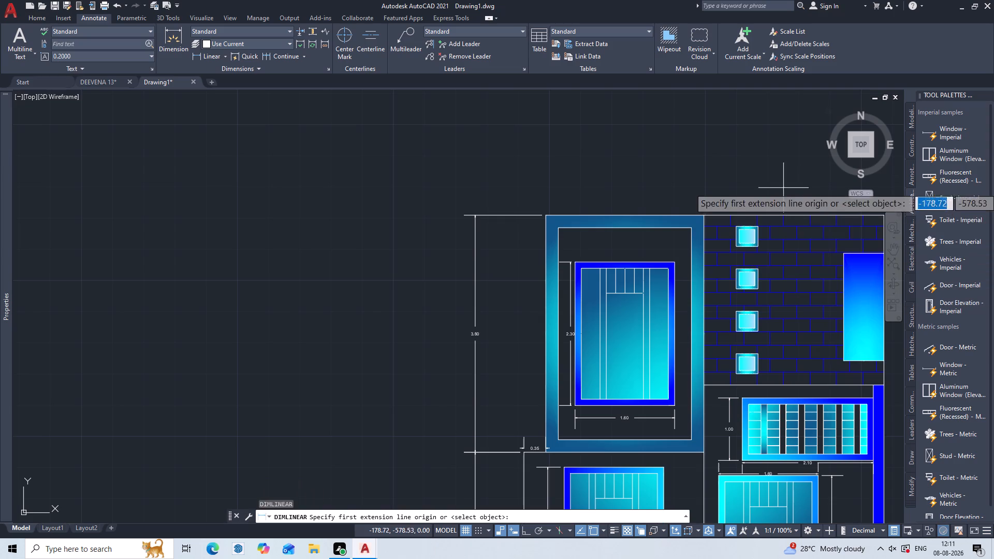
{"action": "left_click", "coordinate": [544, 218]}
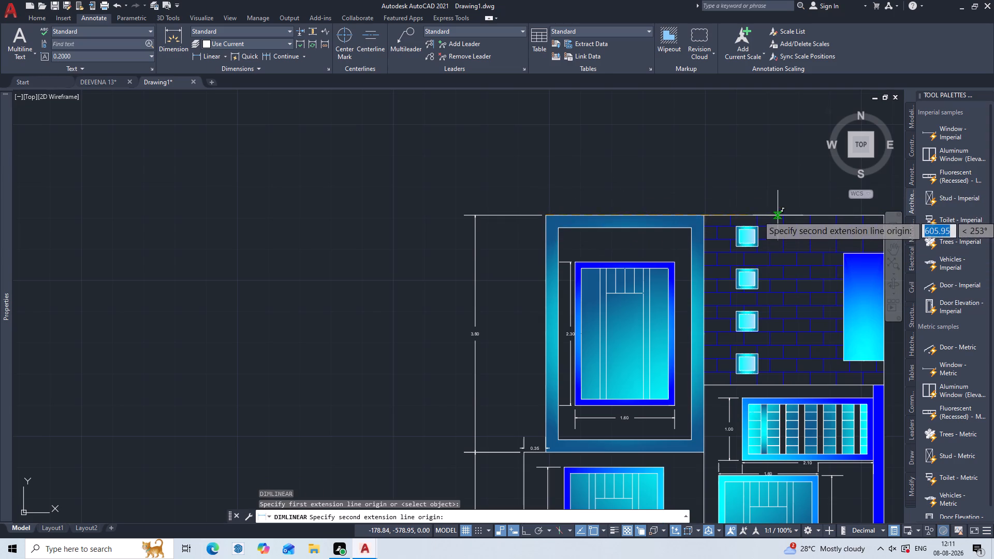
{"action": "middle_click_drag", "start_coordinate": [778, 215], "coordinate": [615, 215]}
{"action": "scroll", "coordinate": [721, 222], "scroll_direction": "up", "scroll_amount": 1}
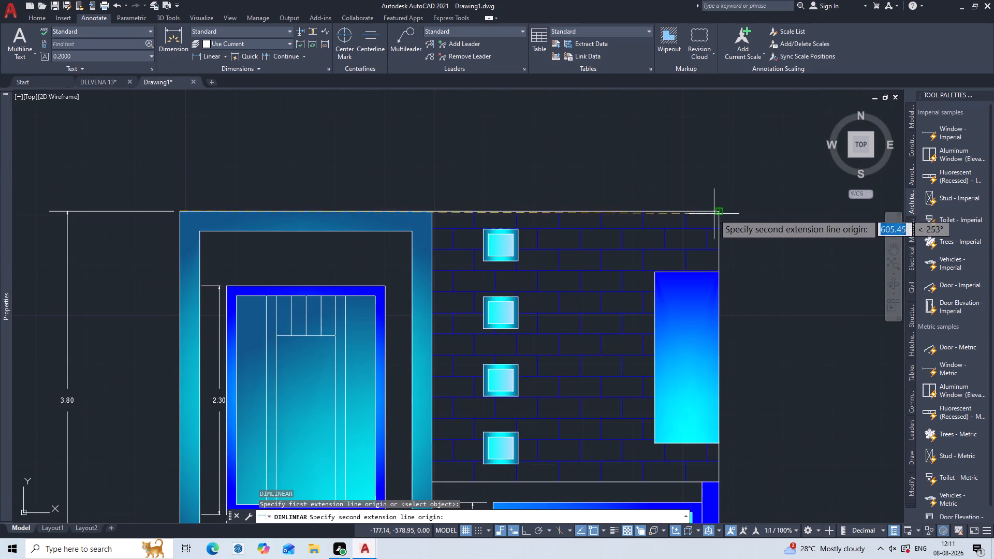
{"action": "left_click", "coordinate": [718, 214]}
{"action": "left_click", "coordinate": [714, 187]}
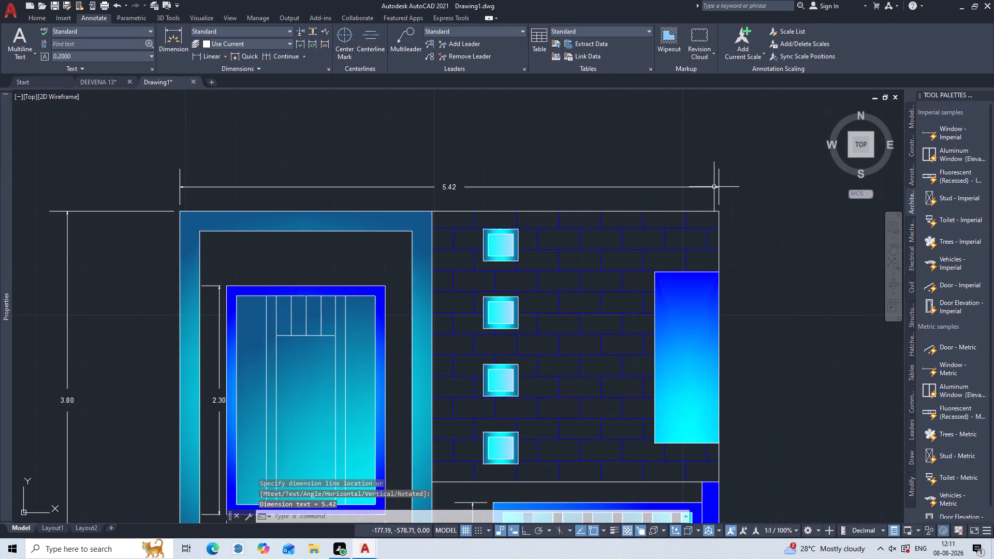
{"action": "key", "text": "Escape"}
Create a multiline text box in the empty space below the stone base and its dimensions.
{"action": "scroll", "coordinate": [714, 187], "scroll_direction": "down", "scroll_amount": 2}
{"action": "middle_click_drag", "start_coordinate": [693, 243], "coordinate": [684, 179]}
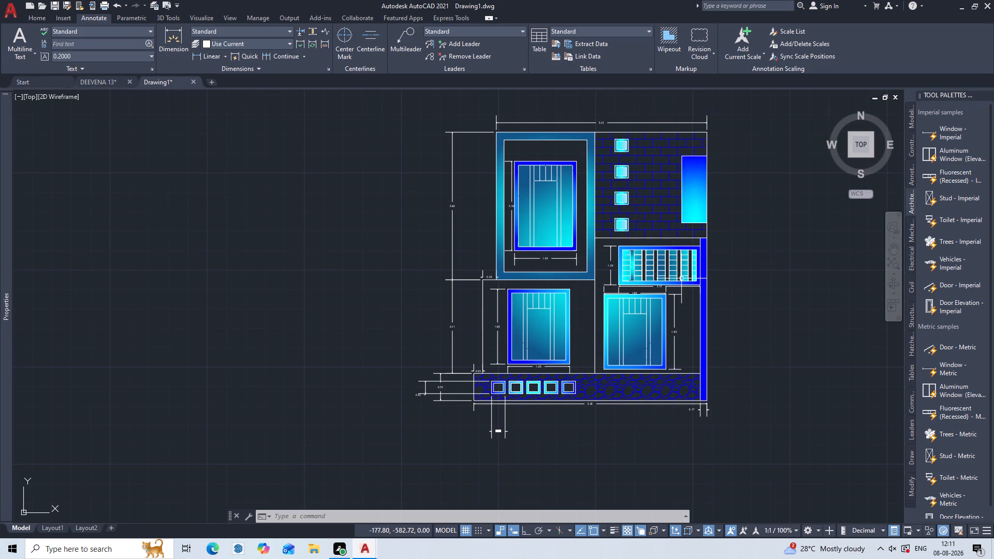
{"action": "key", "text": "Escape"}
{"action": "key", "text": "Escape"}
{"action": "key", "text": "Escape"}
{"action": "middle_click_drag", "start_coordinate": [579, 381], "coordinate": [556, 332]}
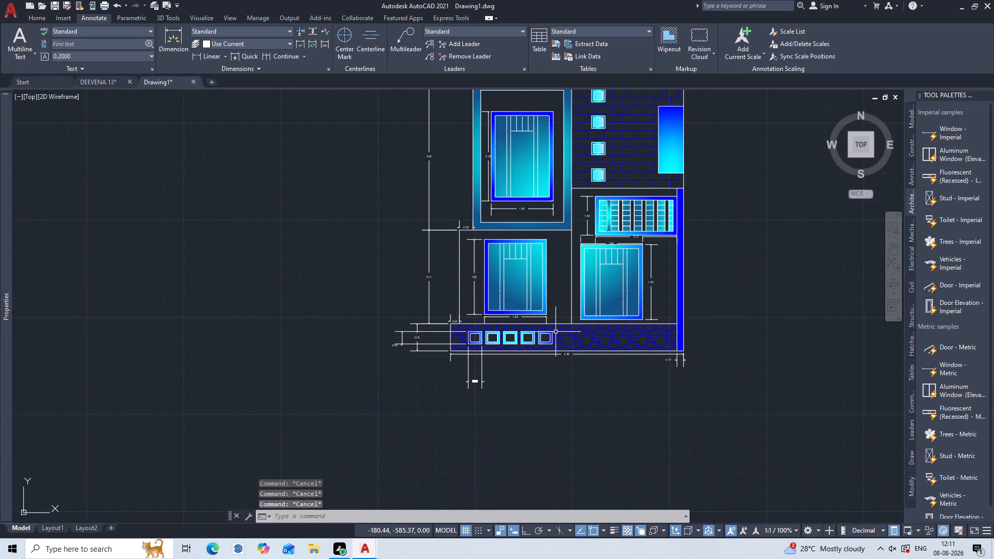
{"action": "key", "text": "t"}
{"action": "key", "text": "Return"}
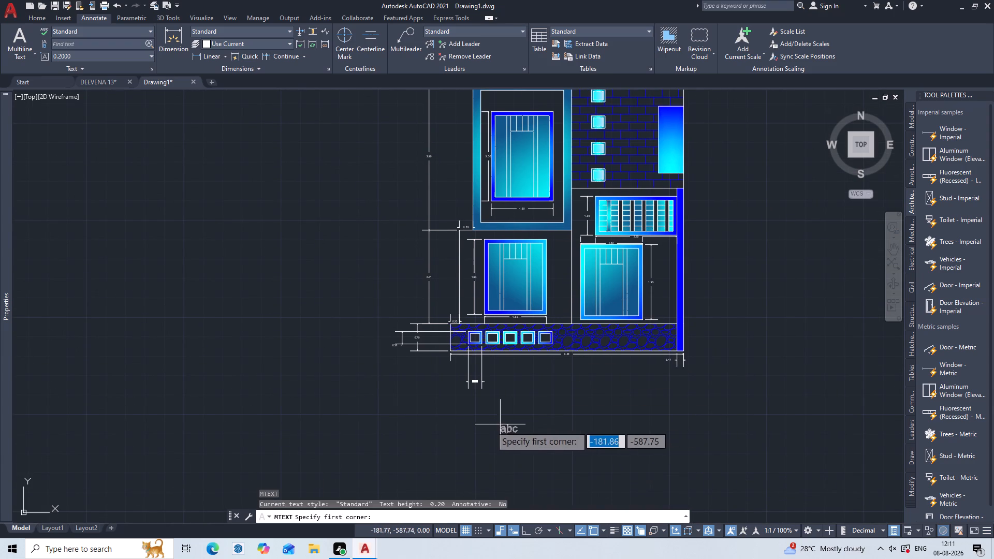
{"action": "double_click", "coordinate": [474, 405]}
{"action": "left_click", "coordinate": [705, 447]}
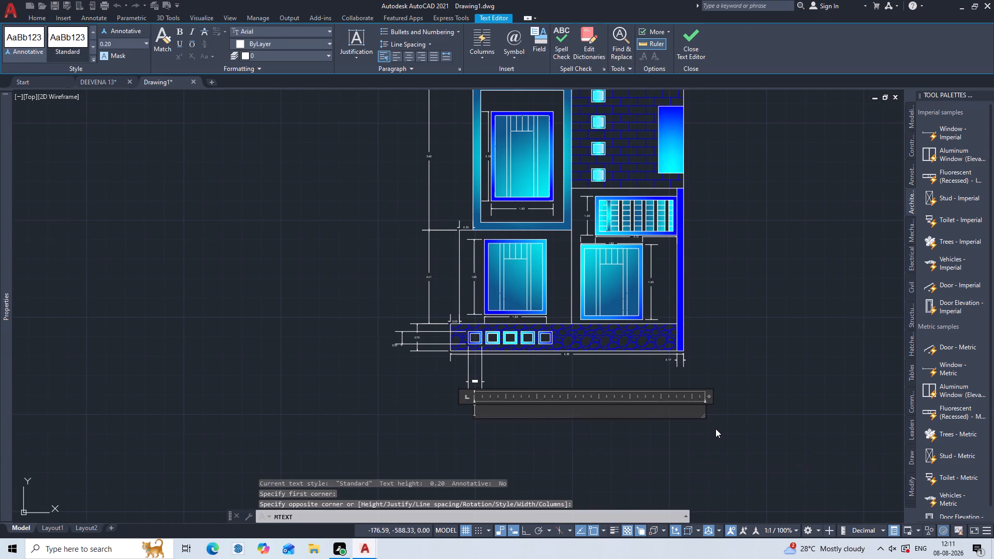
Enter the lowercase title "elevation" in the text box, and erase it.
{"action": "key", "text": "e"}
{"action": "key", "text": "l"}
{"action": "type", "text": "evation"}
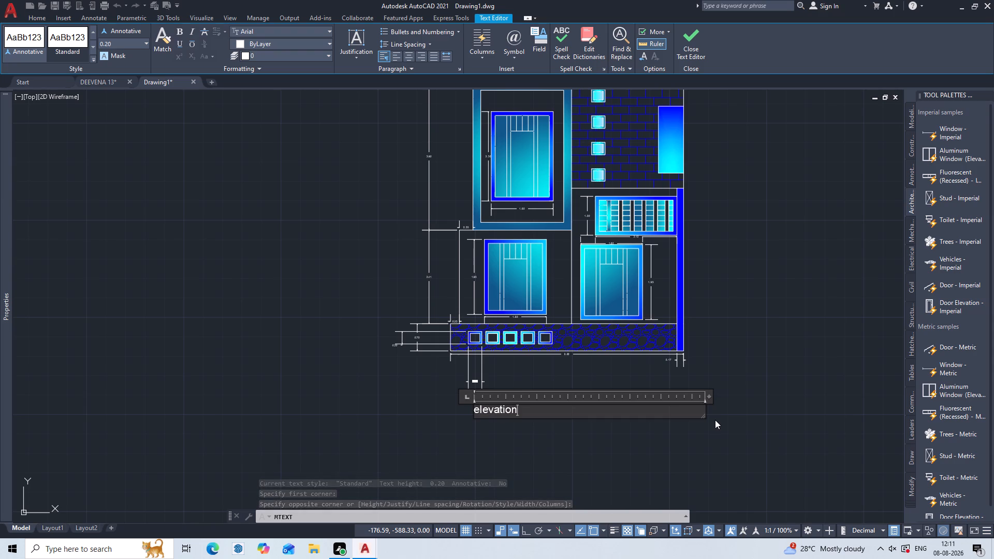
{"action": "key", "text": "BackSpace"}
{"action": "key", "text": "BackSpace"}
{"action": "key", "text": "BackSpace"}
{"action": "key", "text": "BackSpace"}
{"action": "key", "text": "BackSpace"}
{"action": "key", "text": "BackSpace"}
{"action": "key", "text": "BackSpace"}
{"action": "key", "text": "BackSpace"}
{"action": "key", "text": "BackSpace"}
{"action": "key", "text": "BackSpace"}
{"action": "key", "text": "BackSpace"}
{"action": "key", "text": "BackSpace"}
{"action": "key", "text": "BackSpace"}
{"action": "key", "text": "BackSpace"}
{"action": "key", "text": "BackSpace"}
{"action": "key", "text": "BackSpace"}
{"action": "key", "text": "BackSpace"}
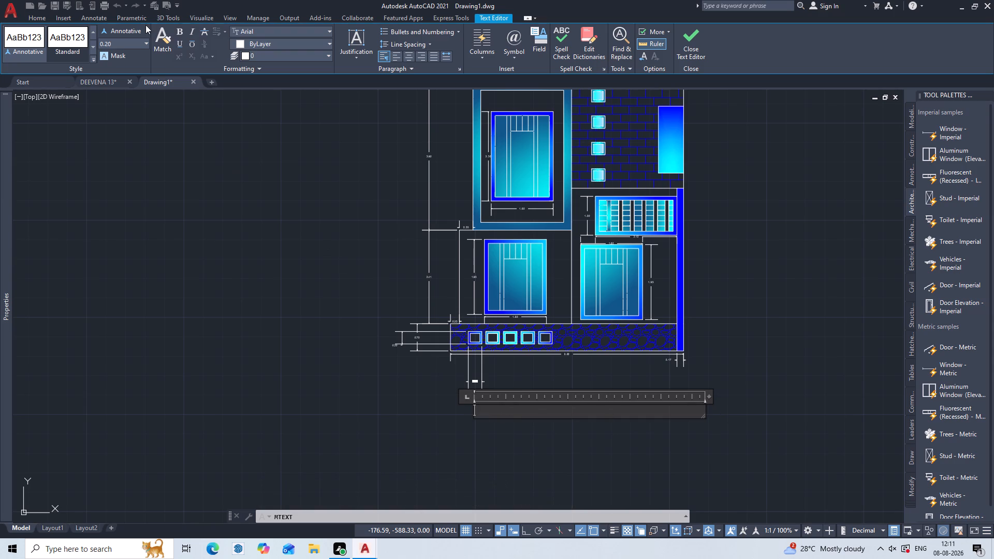
Set the title text's formatting to bold, underlined and green.
{"action": "double_click", "coordinate": [182, 33]}
{"action": "left_click", "coordinate": [177, 44]}
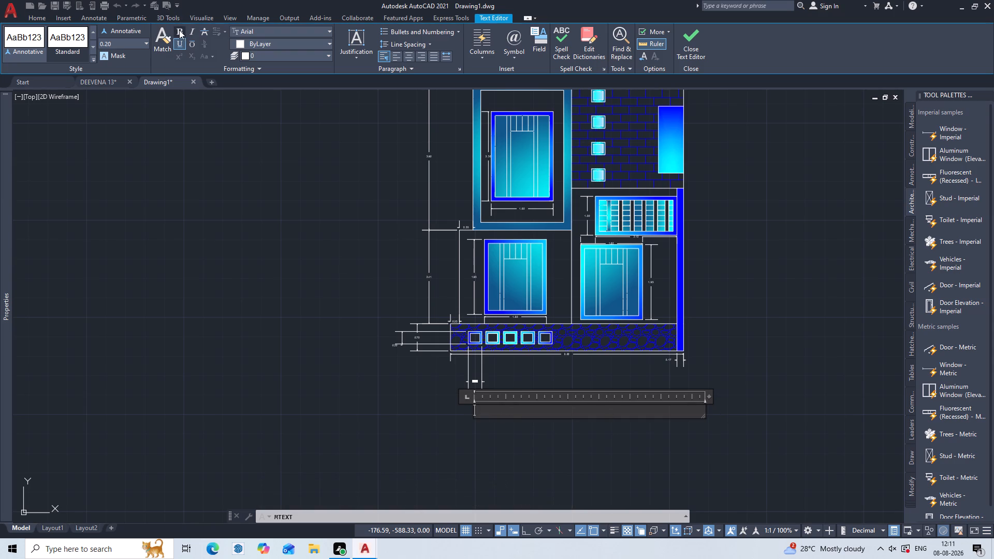
{"action": "left_click", "coordinate": [179, 30]}
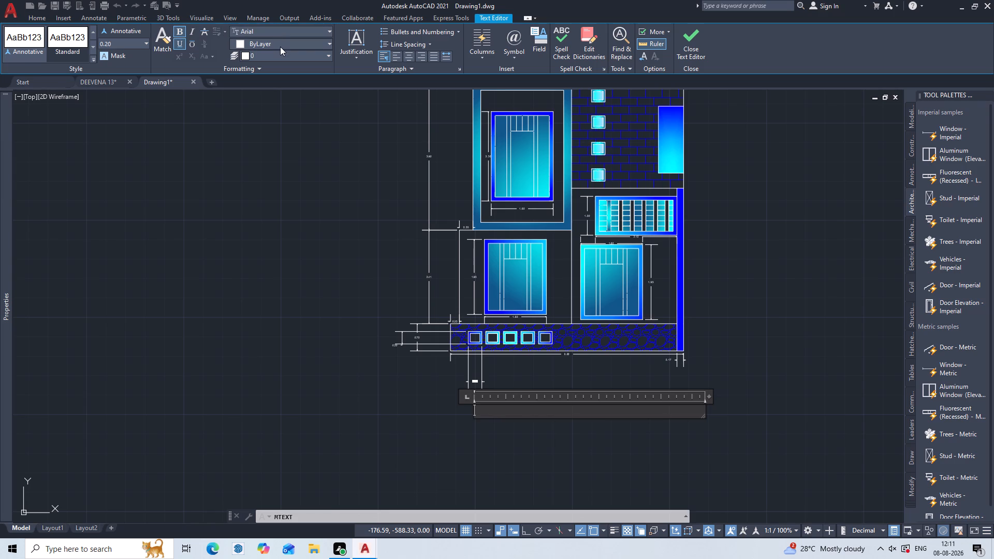
{"action": "double_click", "coordinate": [281, 47]}
{"action": "double_click", "coordinate": [306, 46]}
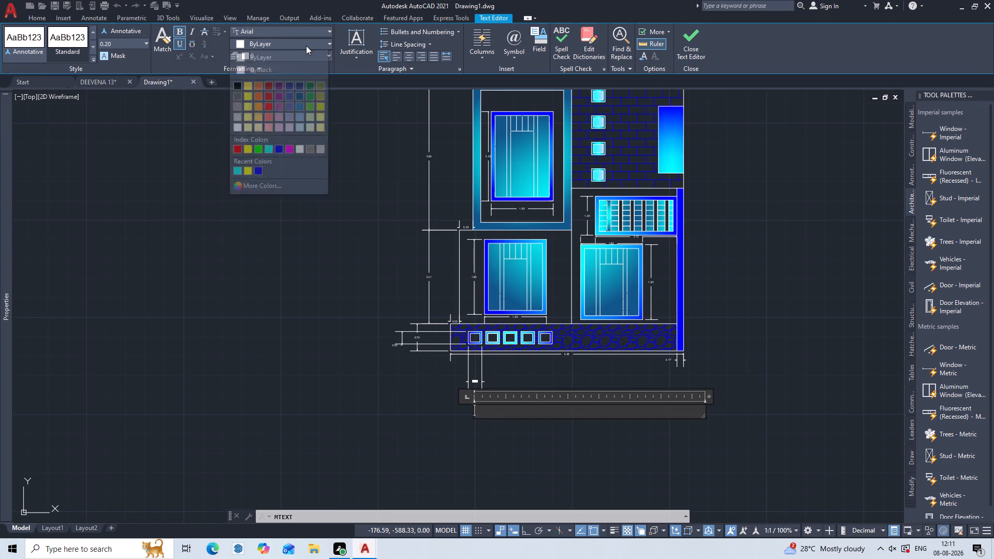
{"action": "double_click", "coordinate": [306, 45]}
{"action": "left_click", "coordinate": [306, 45]}
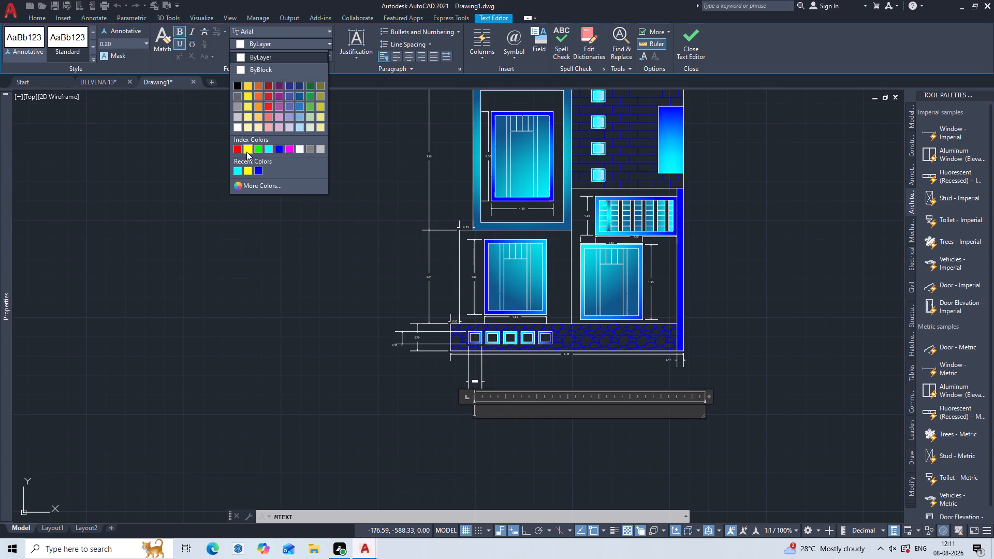
{"action": "left_click", "coordinate": [261, 149]}
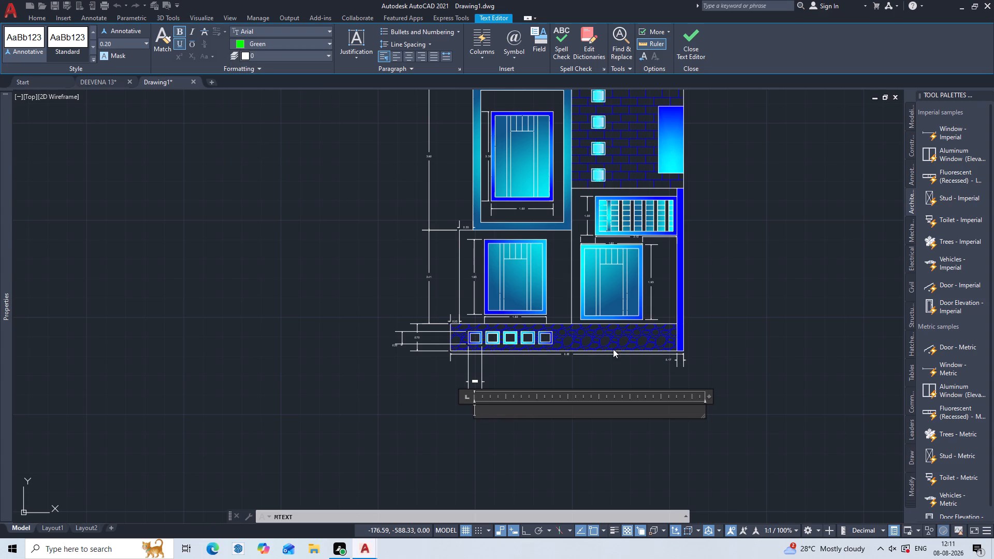
Enter the title "ELEVATION" in capitals and close the text editor, saving the text.
{"action": "key", "text": "e"}
{"action": "key", "text": "l"}
{"action": "key", "text": "r"}
{"action": "key", "text": "BackSpace"}
{"action": "key", "text": "BackSpace"}
{"action": "key", "text": "BackSpace"}
{"action": "key", "text": "e"}
{"action": "key", "text": "l"}
{"action": "type", "text": "EVAT"}
{"action": "type", "text": "ION"}
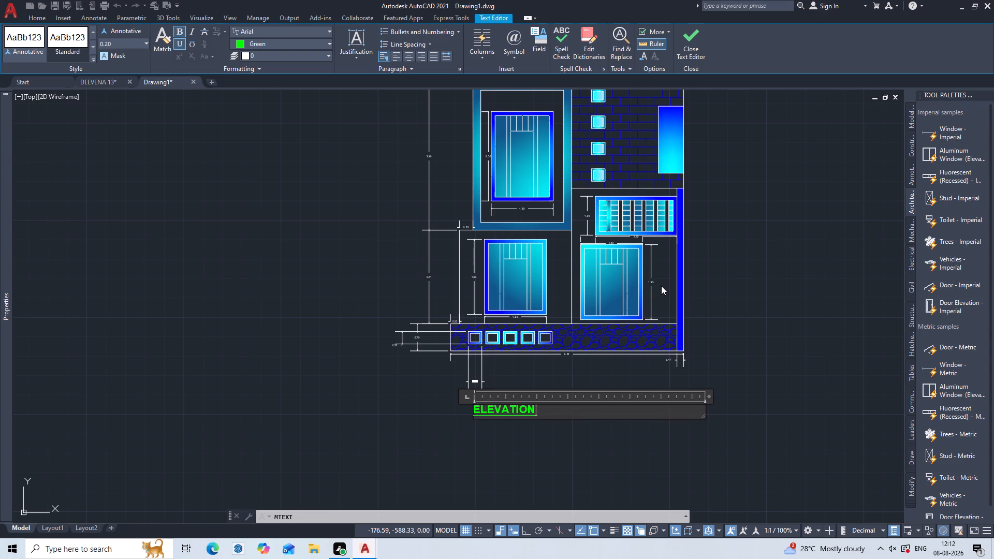
{"action": "key", "text": "Escape"}
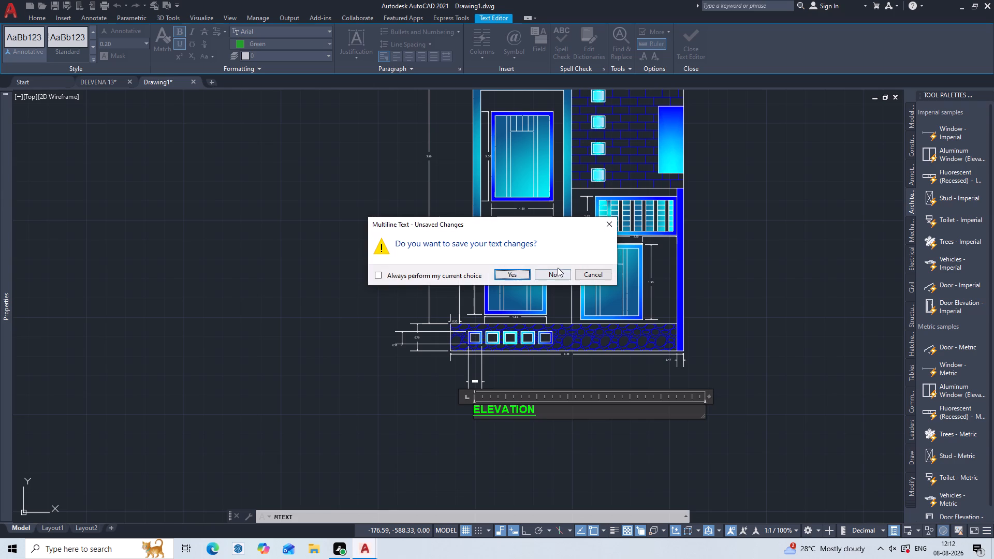
{"action": "triple_click", "coordinate": [513, 278]}
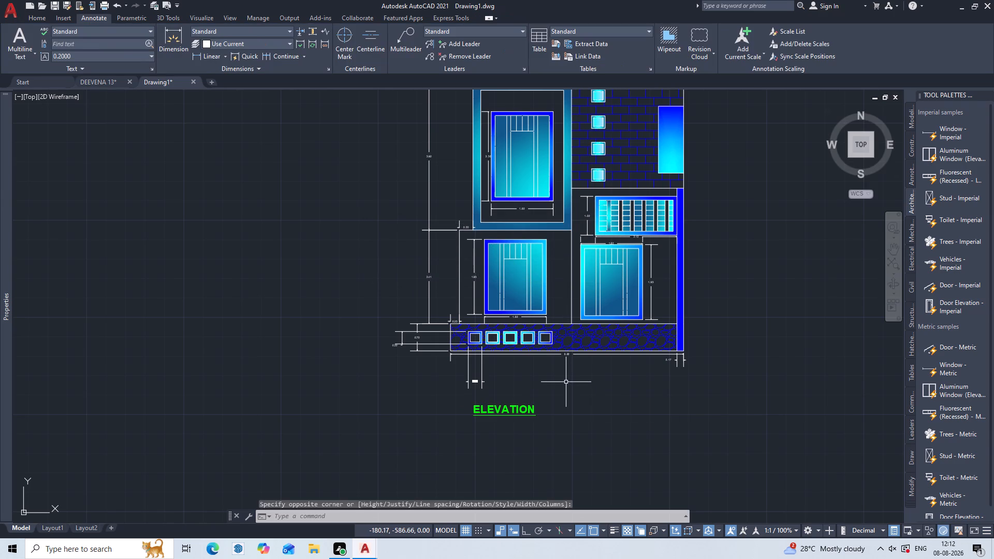
Move the ELEVATION title from below the stone base to above the building's top overall dimension.
{"action": "left_click", "coordinate": [565, 380]}
{"action": "left_click_drag", "start_coordinate": [561, 383], "coordinate": [553, 390]}
{"action": "left_click", "coordinate": [561, 394]}
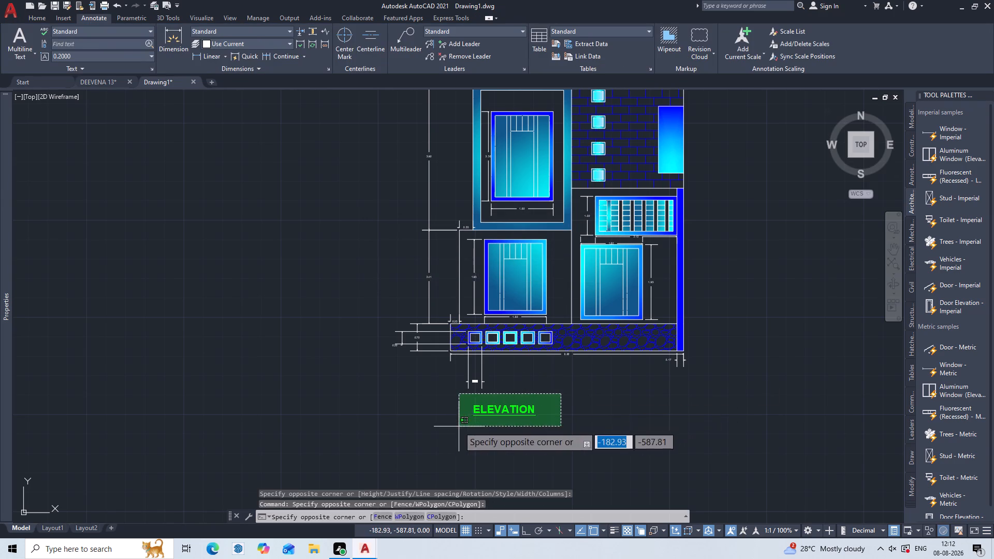
{"action": "left_click", "coordinate": [459, 426]}
{"action": "key", "text": "m"}
{"action": "key", "text": "Return"}
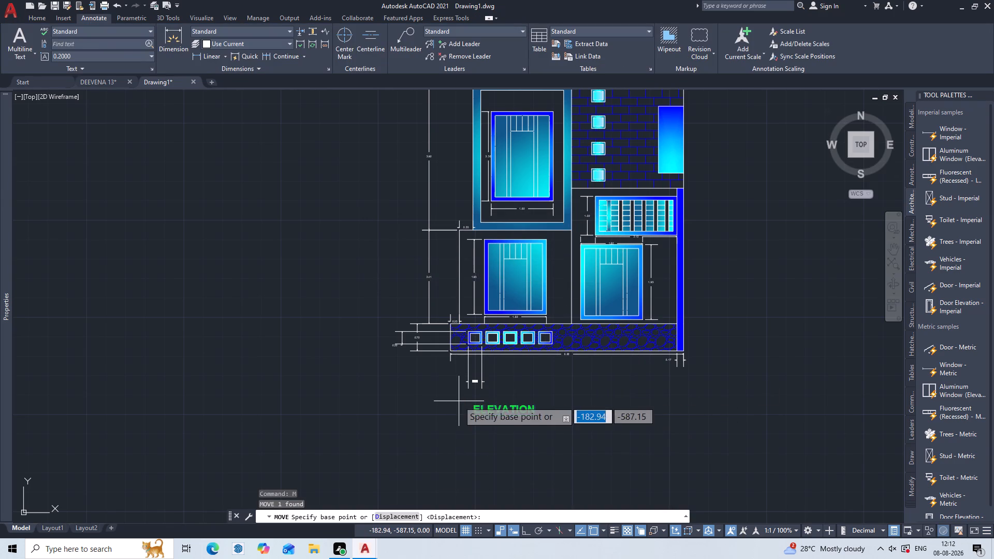
{"action": "left_click", "coordinate": [473, 414]}
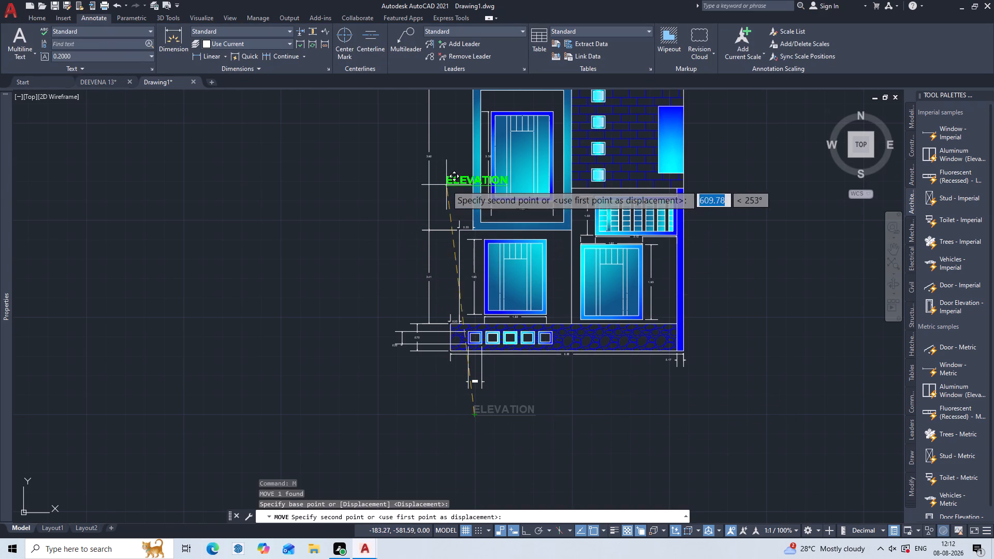
{"action": "middle_click_drag", "start_coordinate": [448, 183], "coordinate": [464, 366]}
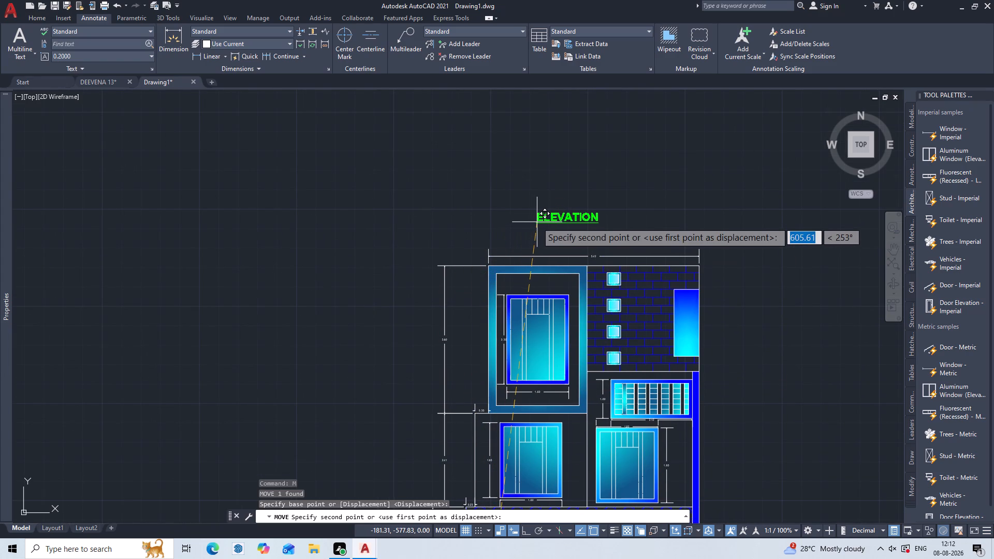
{"action": "left_click", "coordinate": [561, 241]}
{"action": "key", "text": "Escape"}
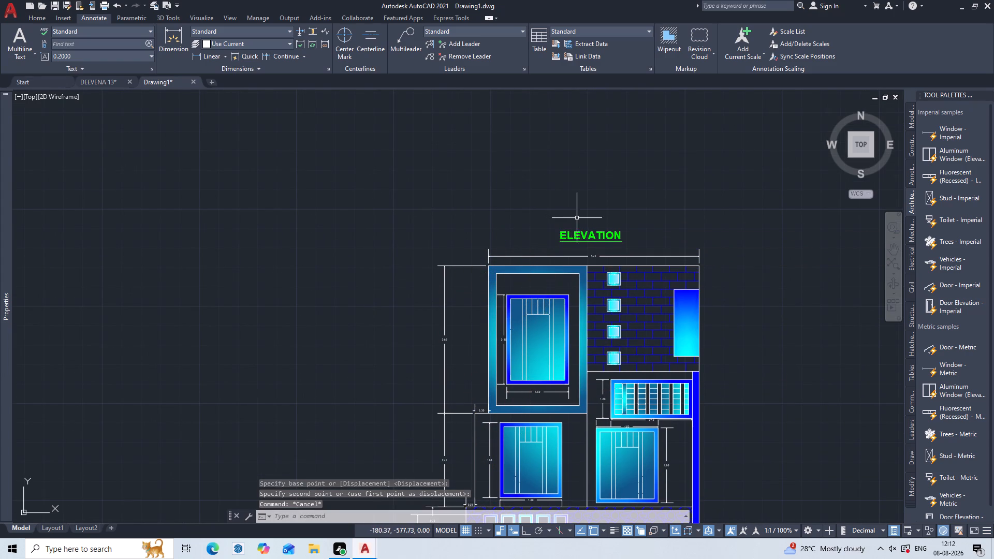
Save the drawing to the Desktop under the file name DEEVVVENA 13.
{"action": "scroll", "coordinate": [577, 217], "scroll_direction": "down", "scroll_amount": 2}
{"action": "middle_click_drag", "start_coordinate": [560, 254], "coordinate": [573, 208]}
{"action": "scroll", "coordinate": [573, 211], "scroll_direction": "up", "scroll_amount": 1}
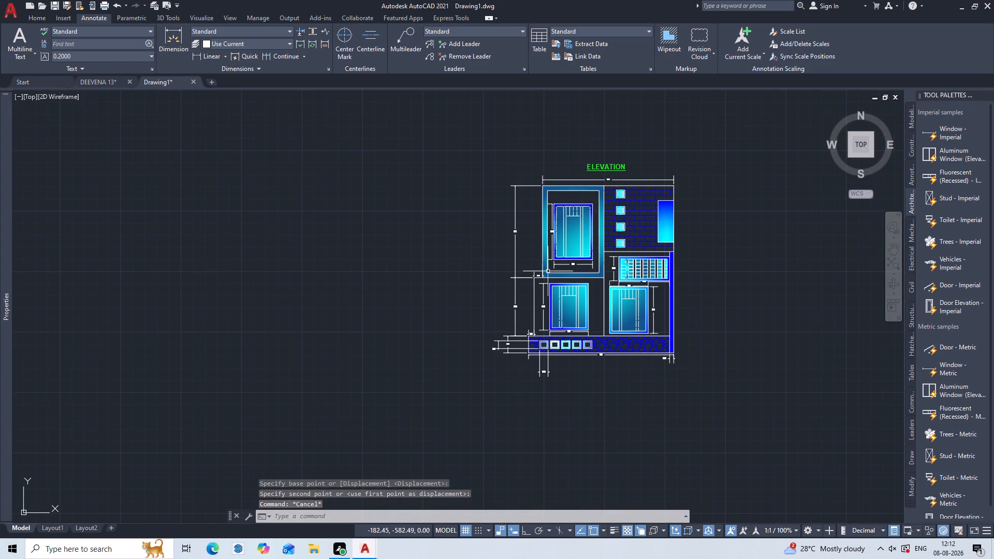
{"action": "key", "text": "ctrl+s"}
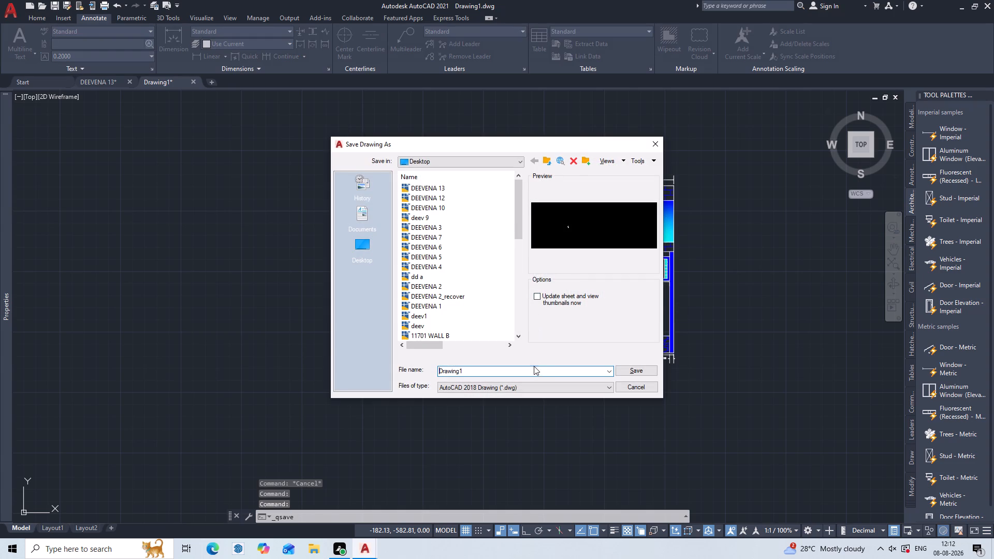
{"action": "double_click", "coordinate": [531, 372]}
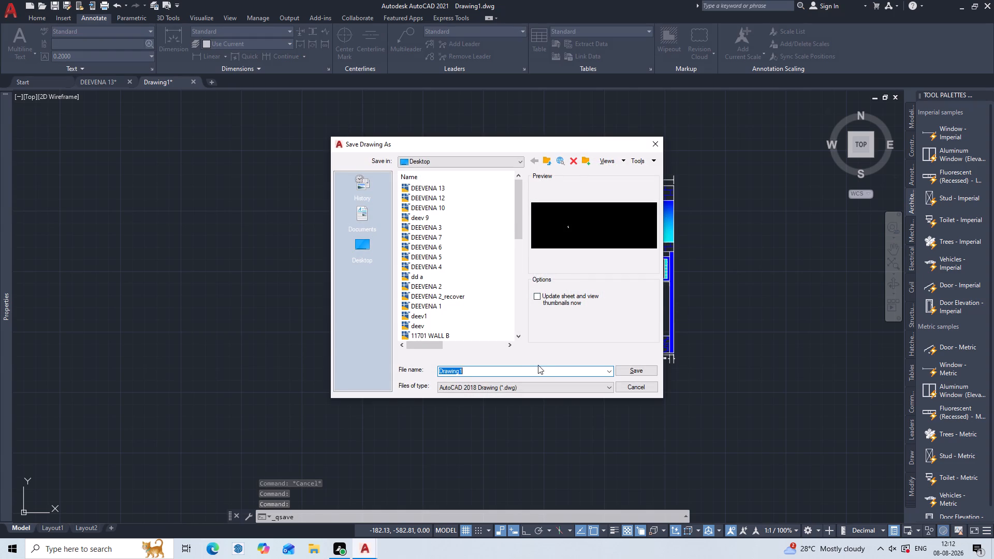
{"action": "key", "text": "BackSpace"}
{"action": "type", "text": "DEE"}
{"action": "type", "text": "VENA 13"}
{"action": "double_click", "coordinate": [633, 368]}
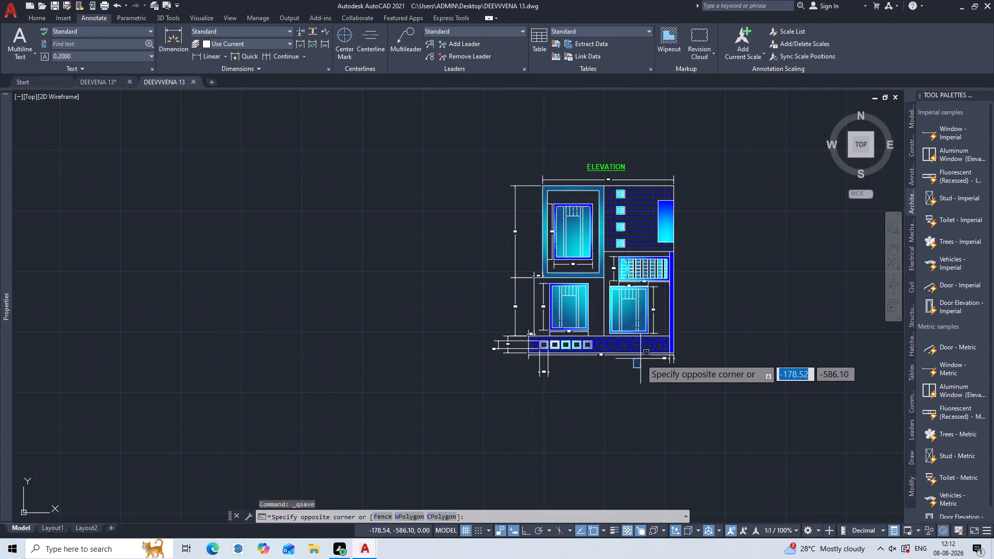
{"action": "key", "text": "Escape"}
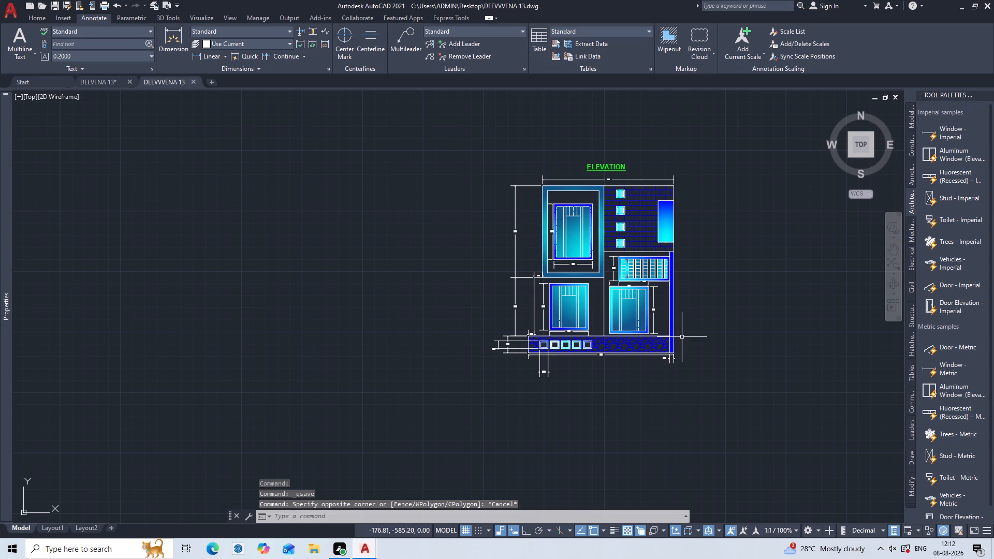
{"action": "key", "text": "ctrl+s"}
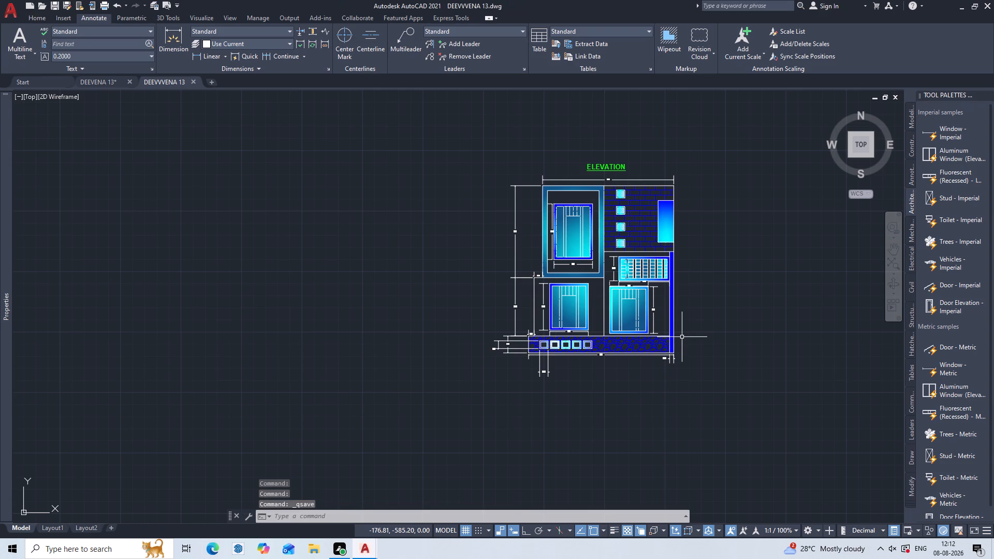
Set up a plot using the previous plot's settings, with a plot window around the whole elevation, its dimensions and title.
{"action": "key", "text": "ctrl+p"}
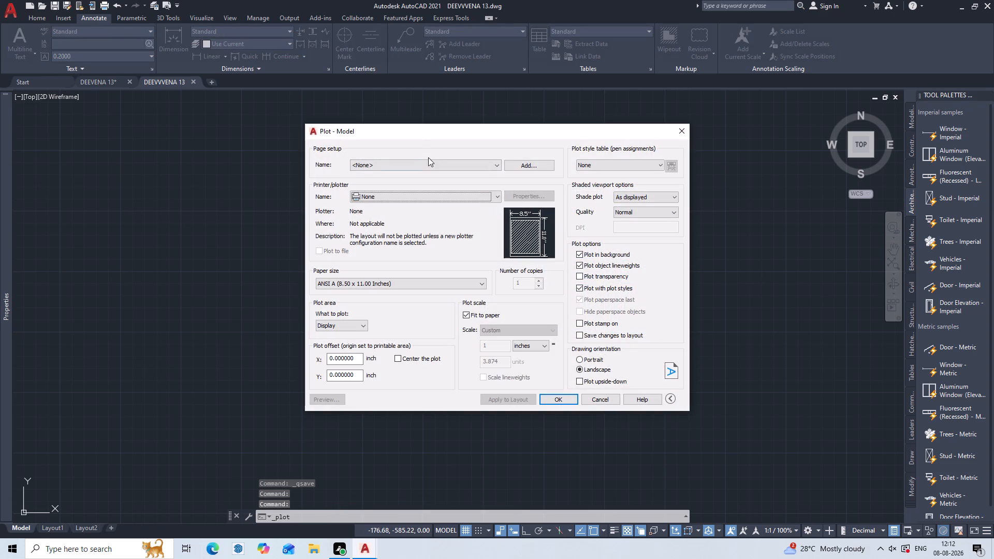
{"action": "double_click", "coordinate": [428, 157]}
{"action": "left_click", "coordinate": [429, 165]}
{"action": "double_click", "coordinate": [422, 181]}
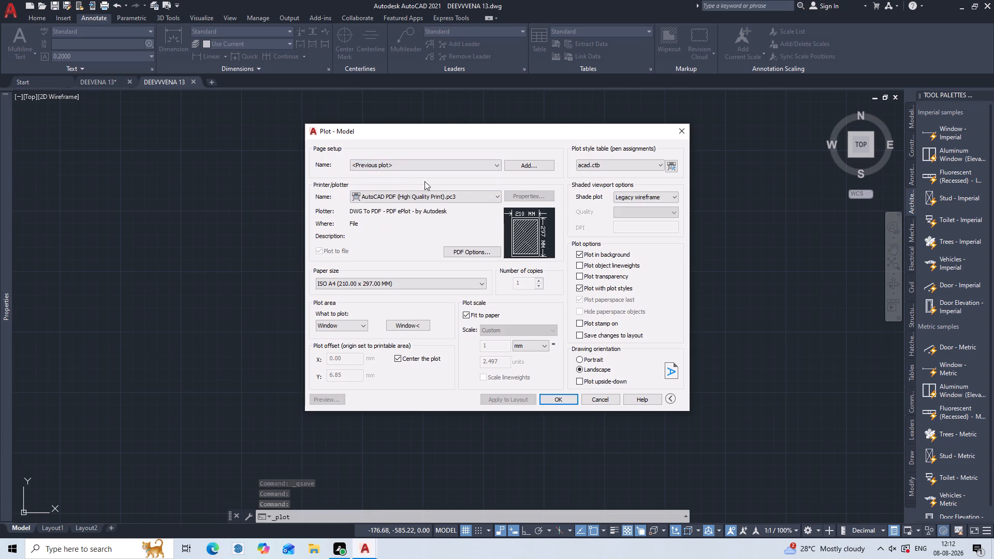
{"action": "left_click", "coordinate": [403, 328]}
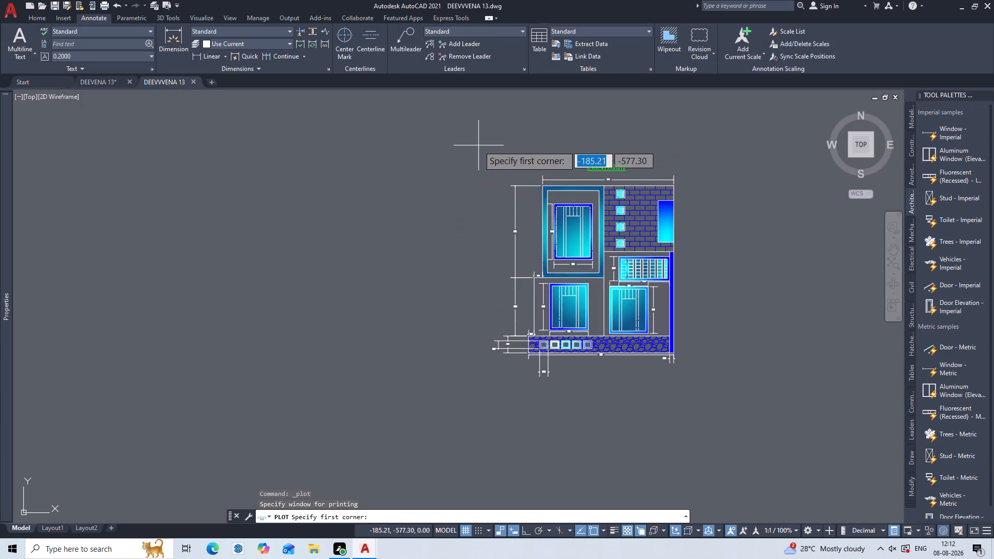
{"action": "double_click", "coordinate": [475, 145]}
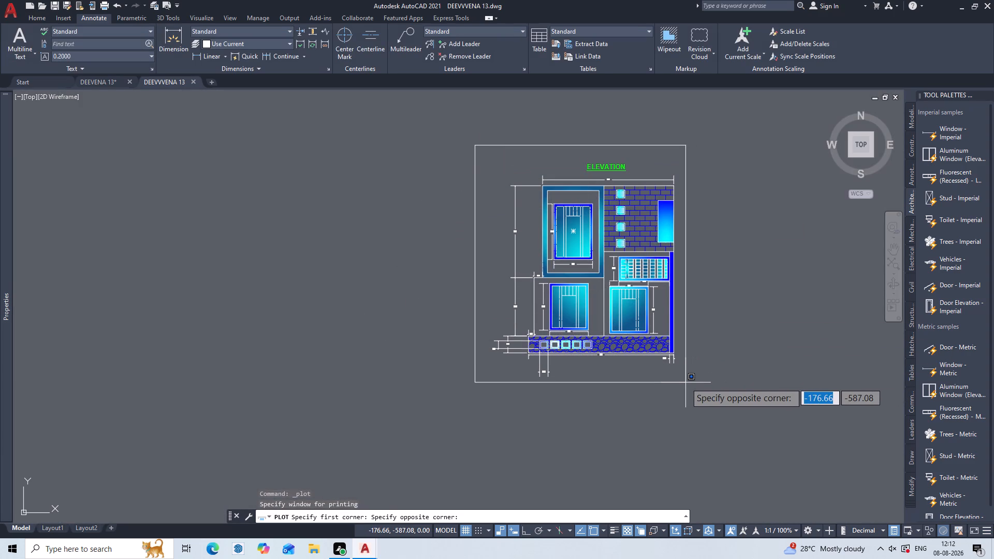
{"action": "left_click", "coordinate": [685, 383]}
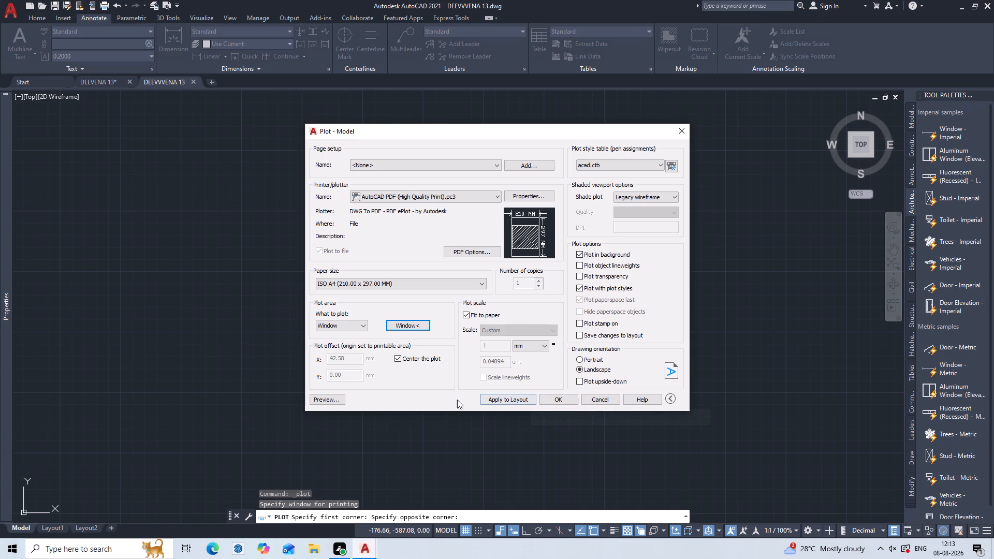
Preview the plot and output it as the PDF "DEEVVVENA 13-Model.pdf" in the Documents folder.
{"action": "double_click", "coordinate": [343, 398]}
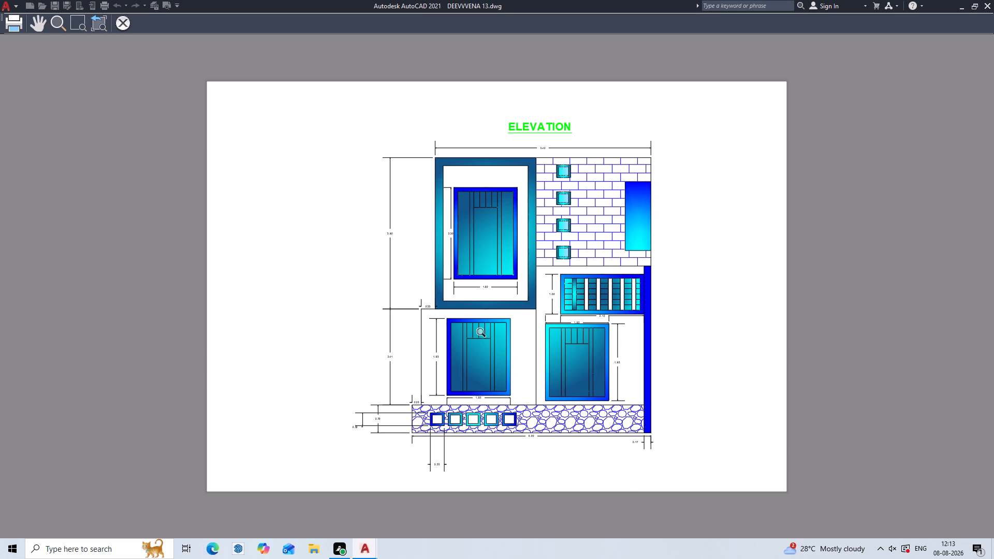
{"action": "key", "text": "Return"}
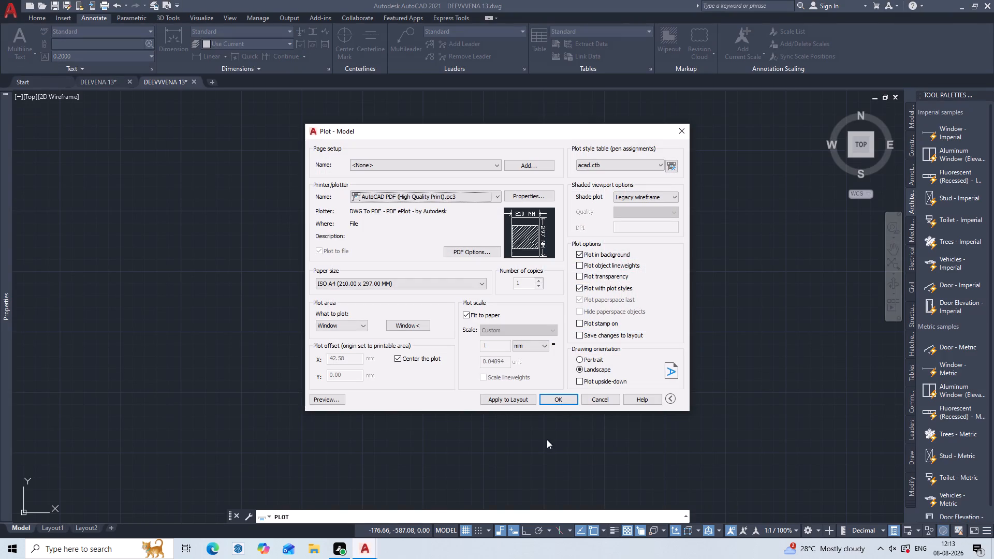
{"action": "left_click", "coordinate": [570, 397]}
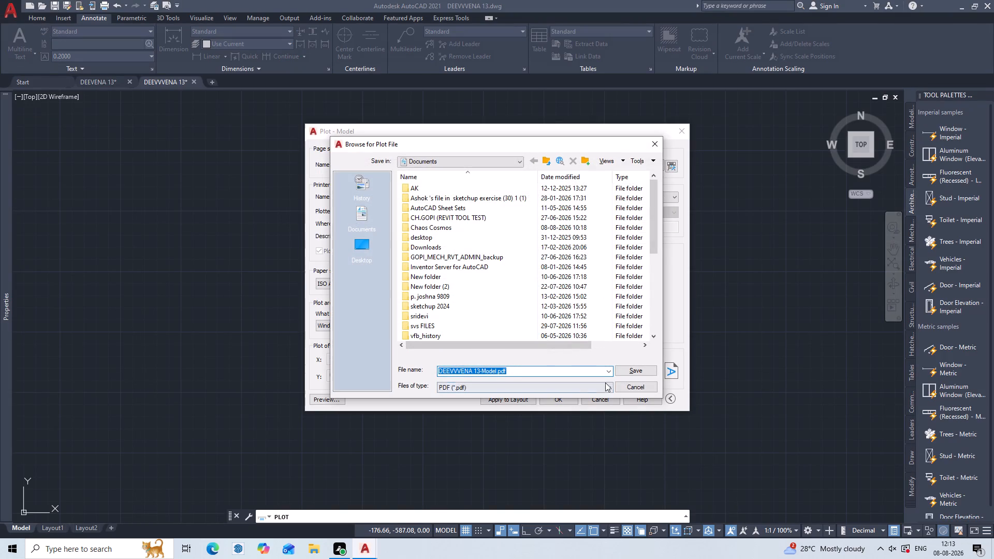
{"action": "left_click", "coordinate": [624, 376]}
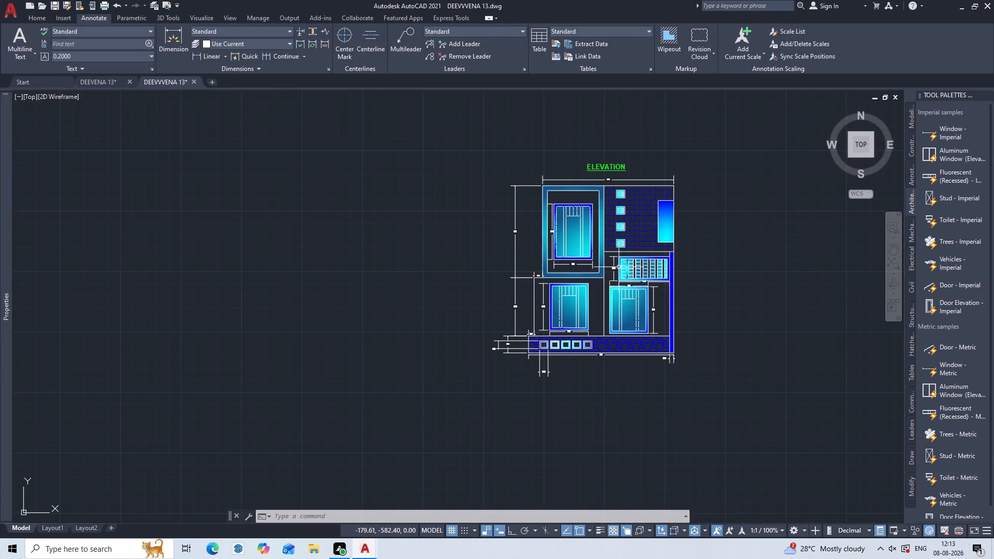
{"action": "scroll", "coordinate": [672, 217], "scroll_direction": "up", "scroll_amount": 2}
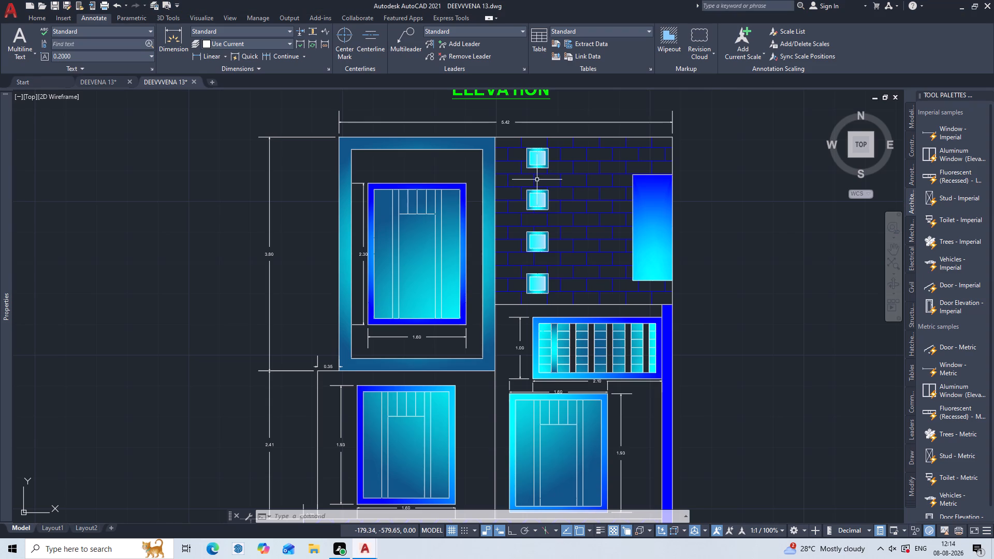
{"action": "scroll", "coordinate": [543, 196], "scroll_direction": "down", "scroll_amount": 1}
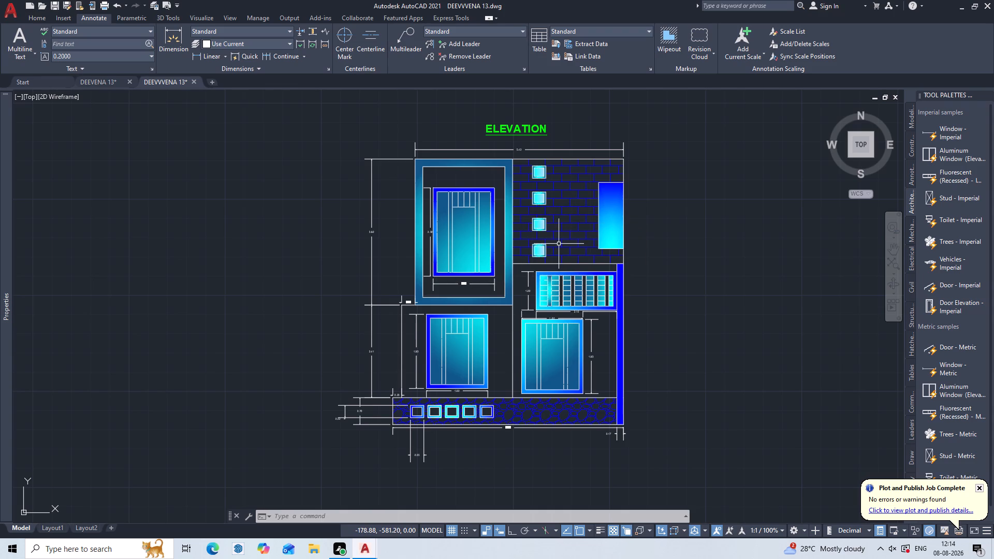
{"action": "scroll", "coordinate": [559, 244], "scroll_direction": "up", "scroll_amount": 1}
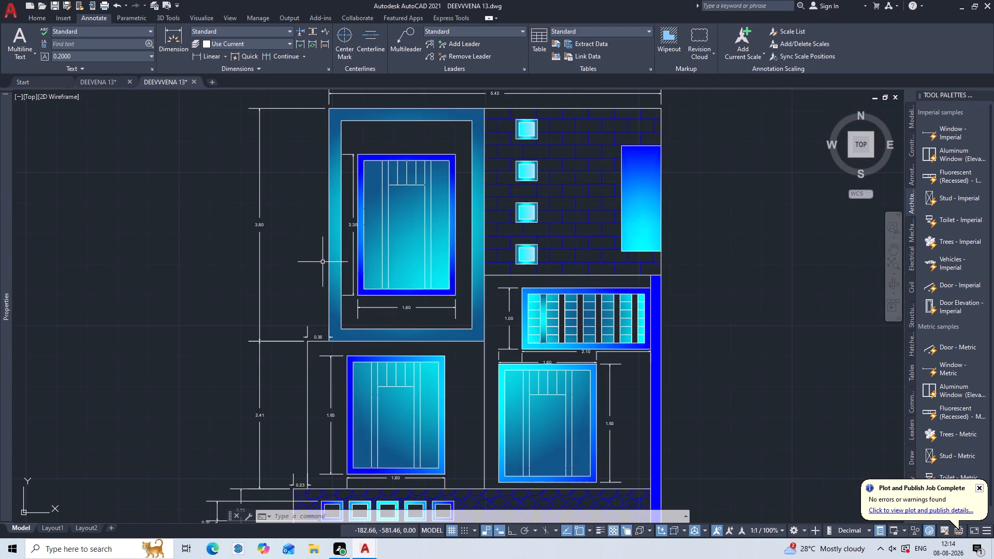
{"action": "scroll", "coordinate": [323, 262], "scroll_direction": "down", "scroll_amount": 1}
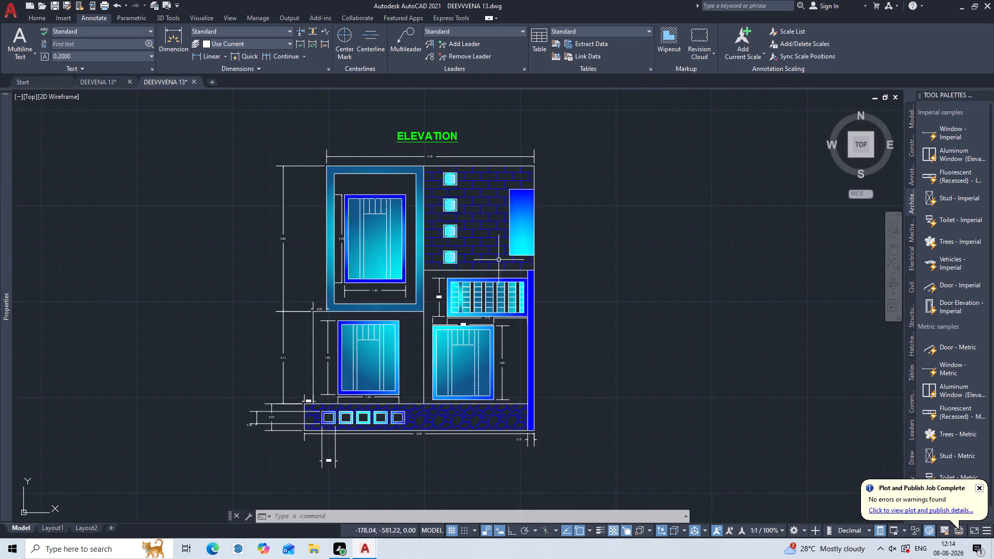